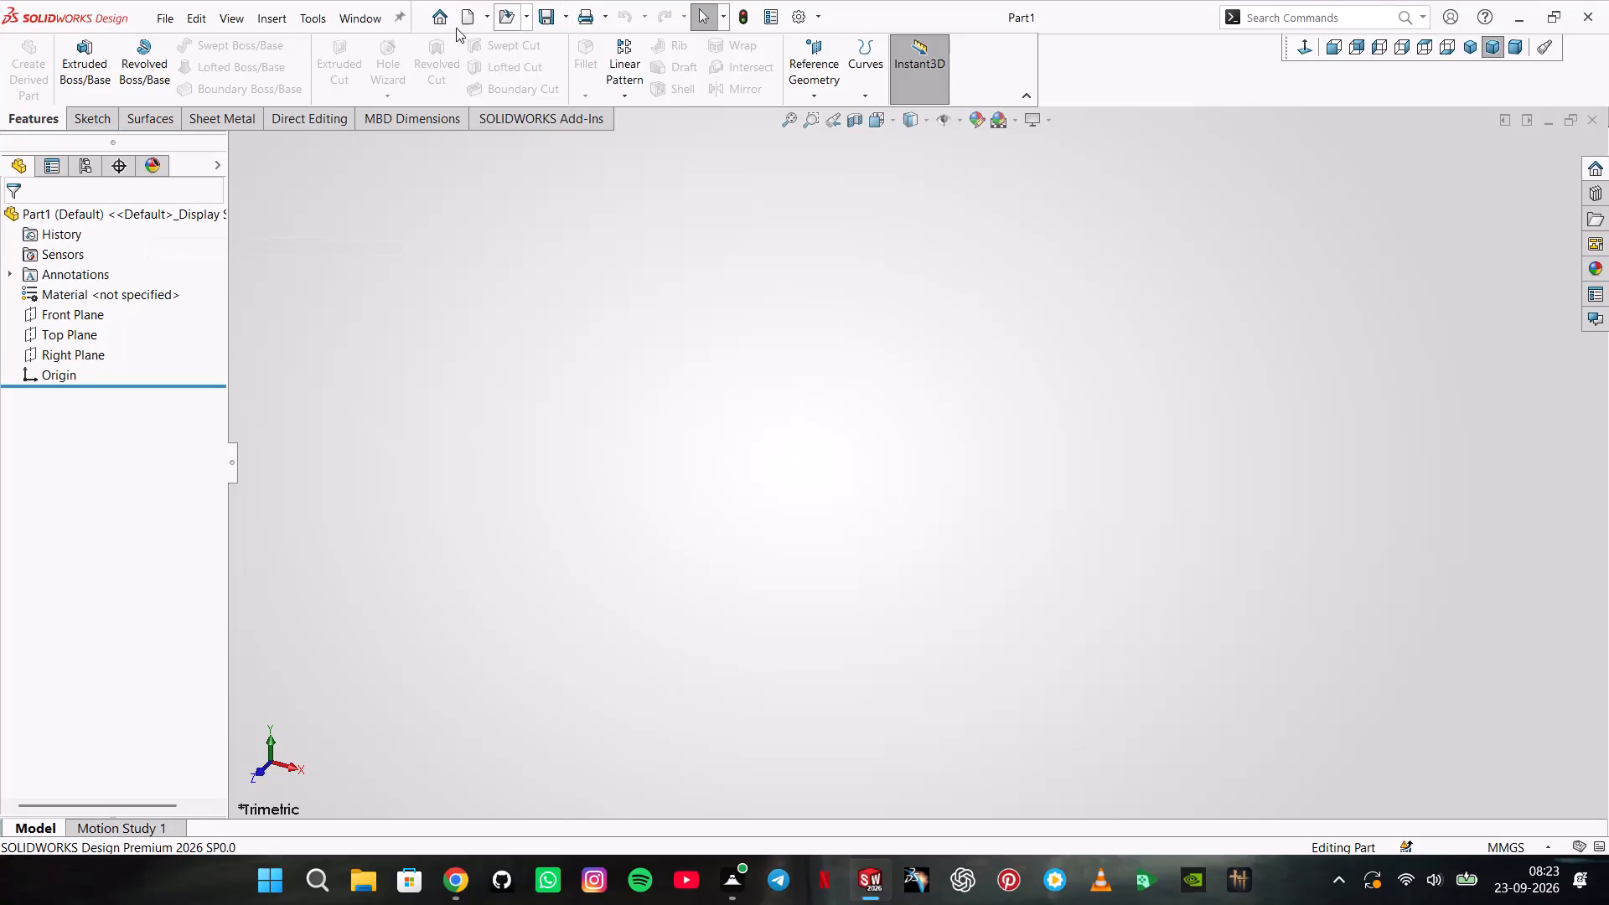
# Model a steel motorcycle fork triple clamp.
# Start a sketch on the Top Plane and draw a circle of about 34 mm radius centred on the origin.
pyautogui.click(96, 333)
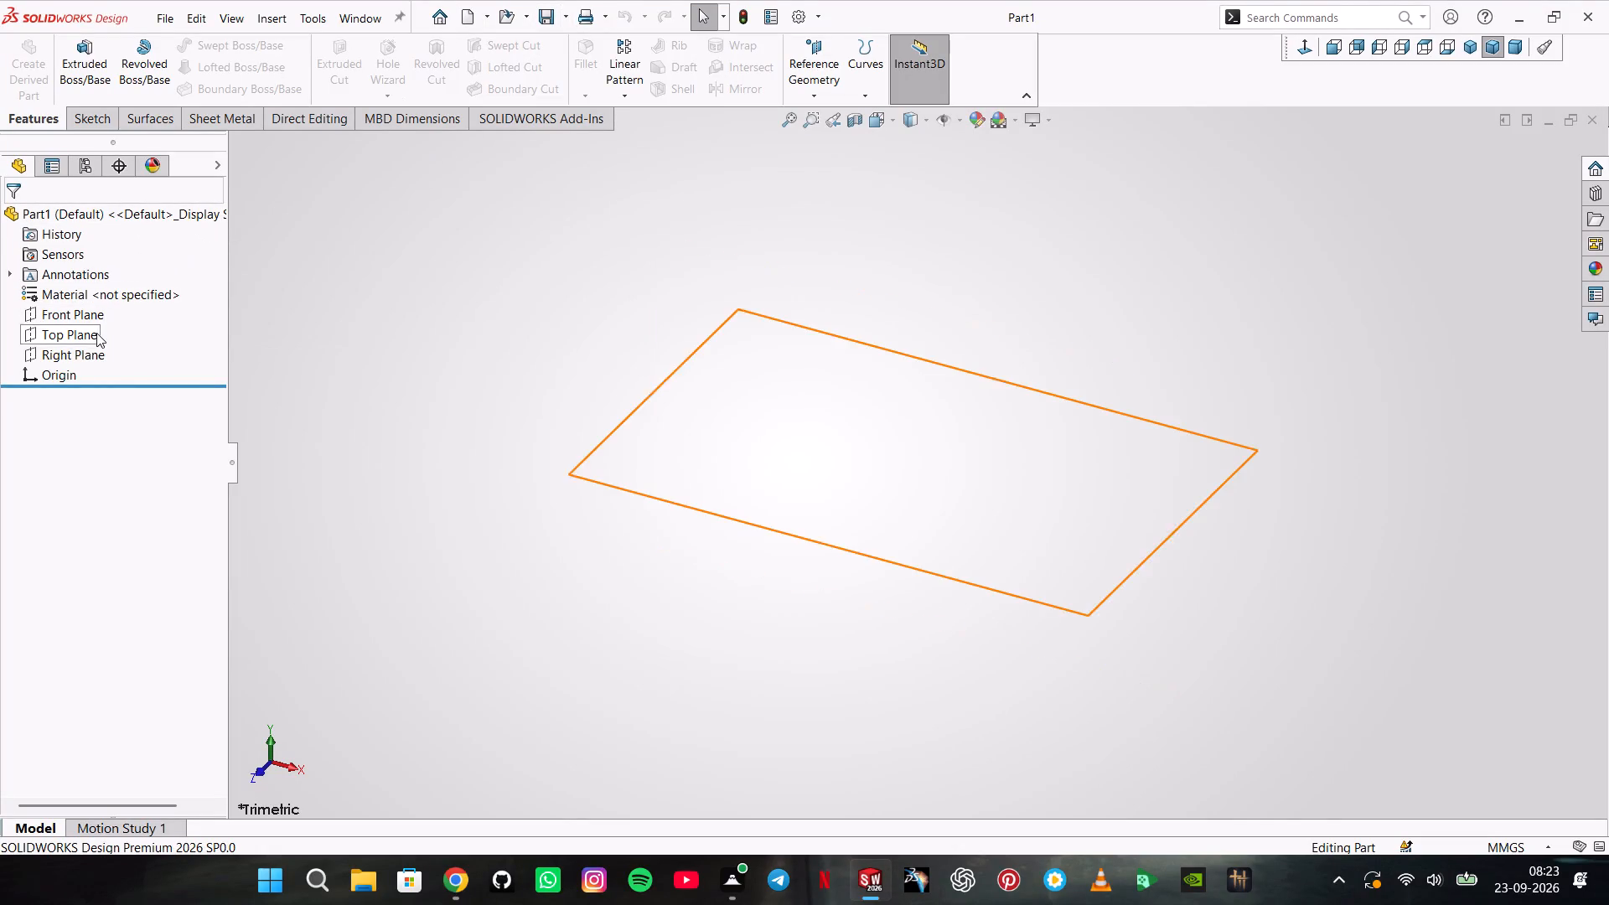
pyautogui.click(106, 313)
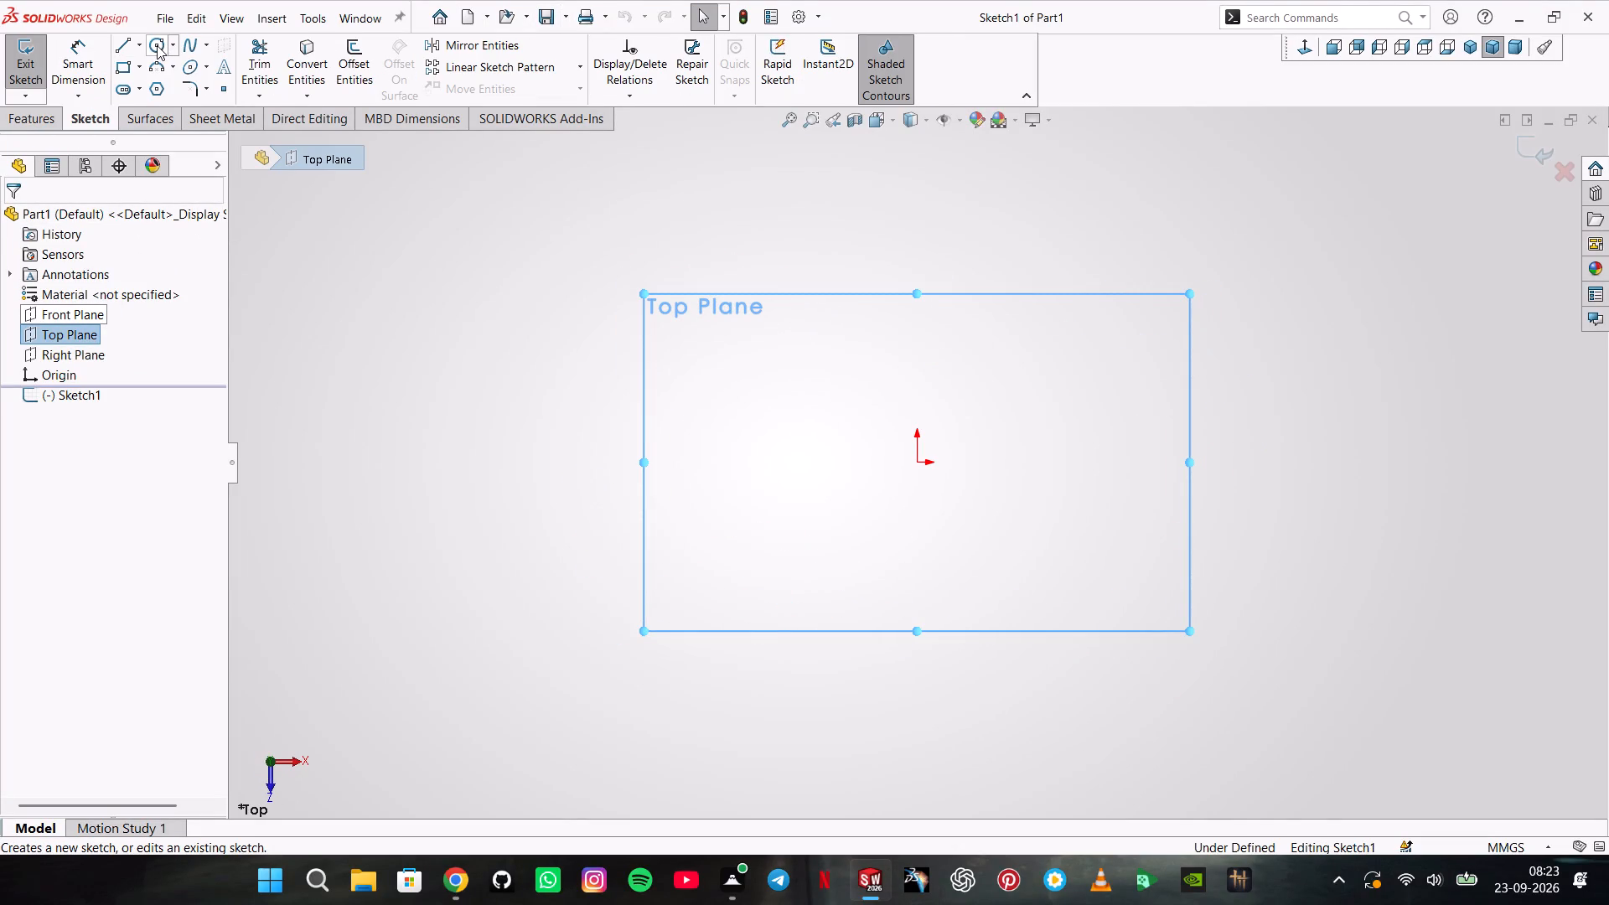
pyautogui.click(157, 45)
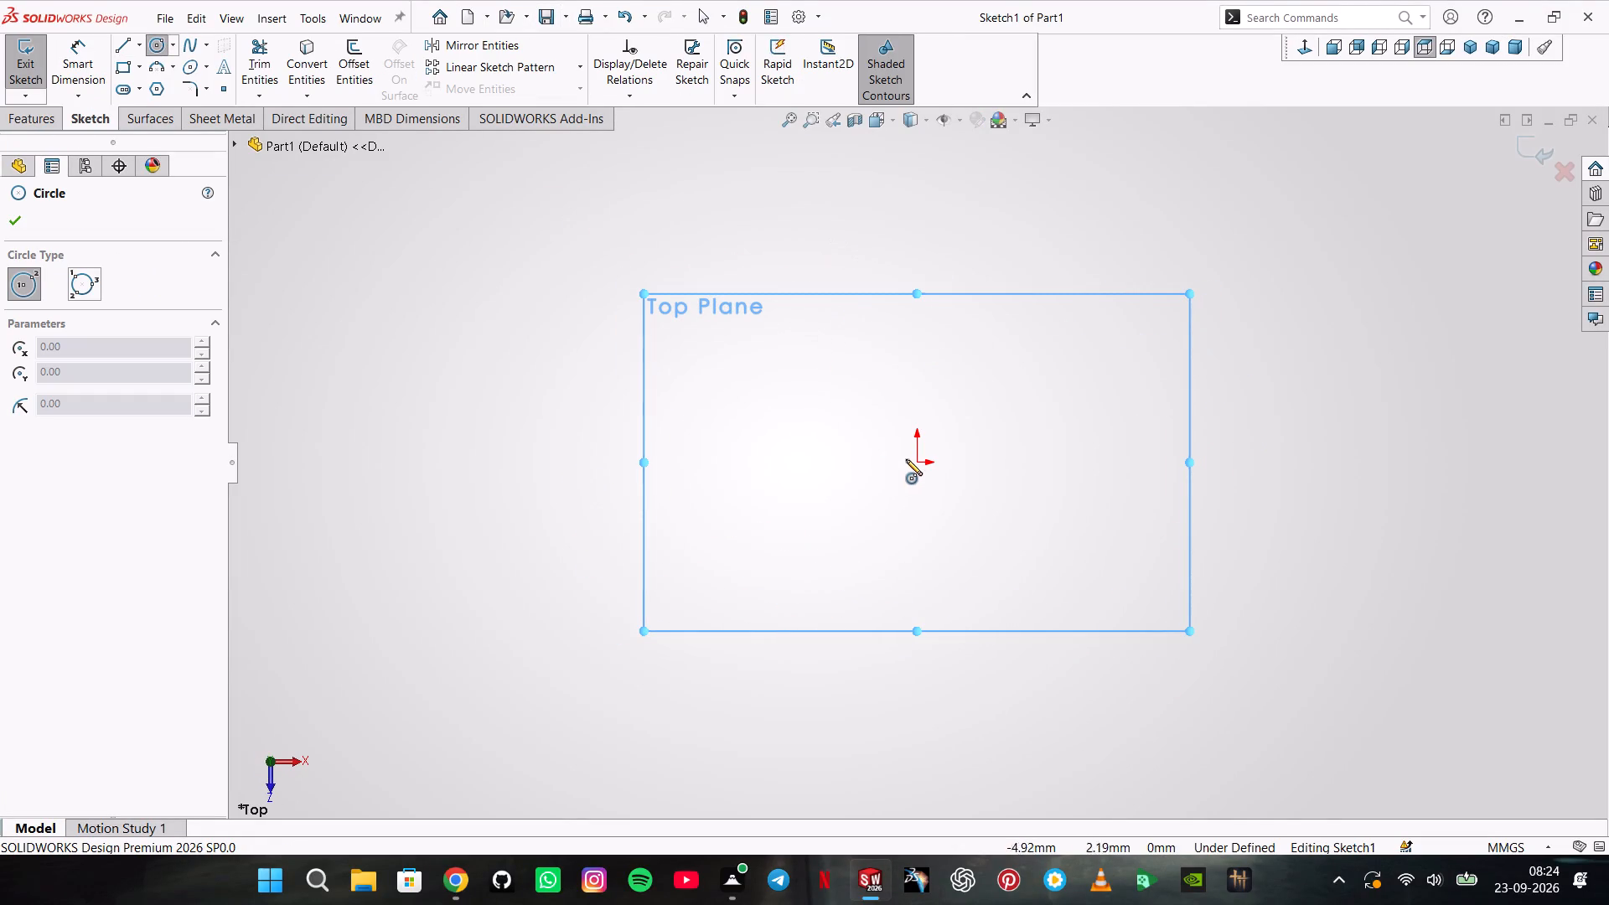
pyautogui.click(916, 463)
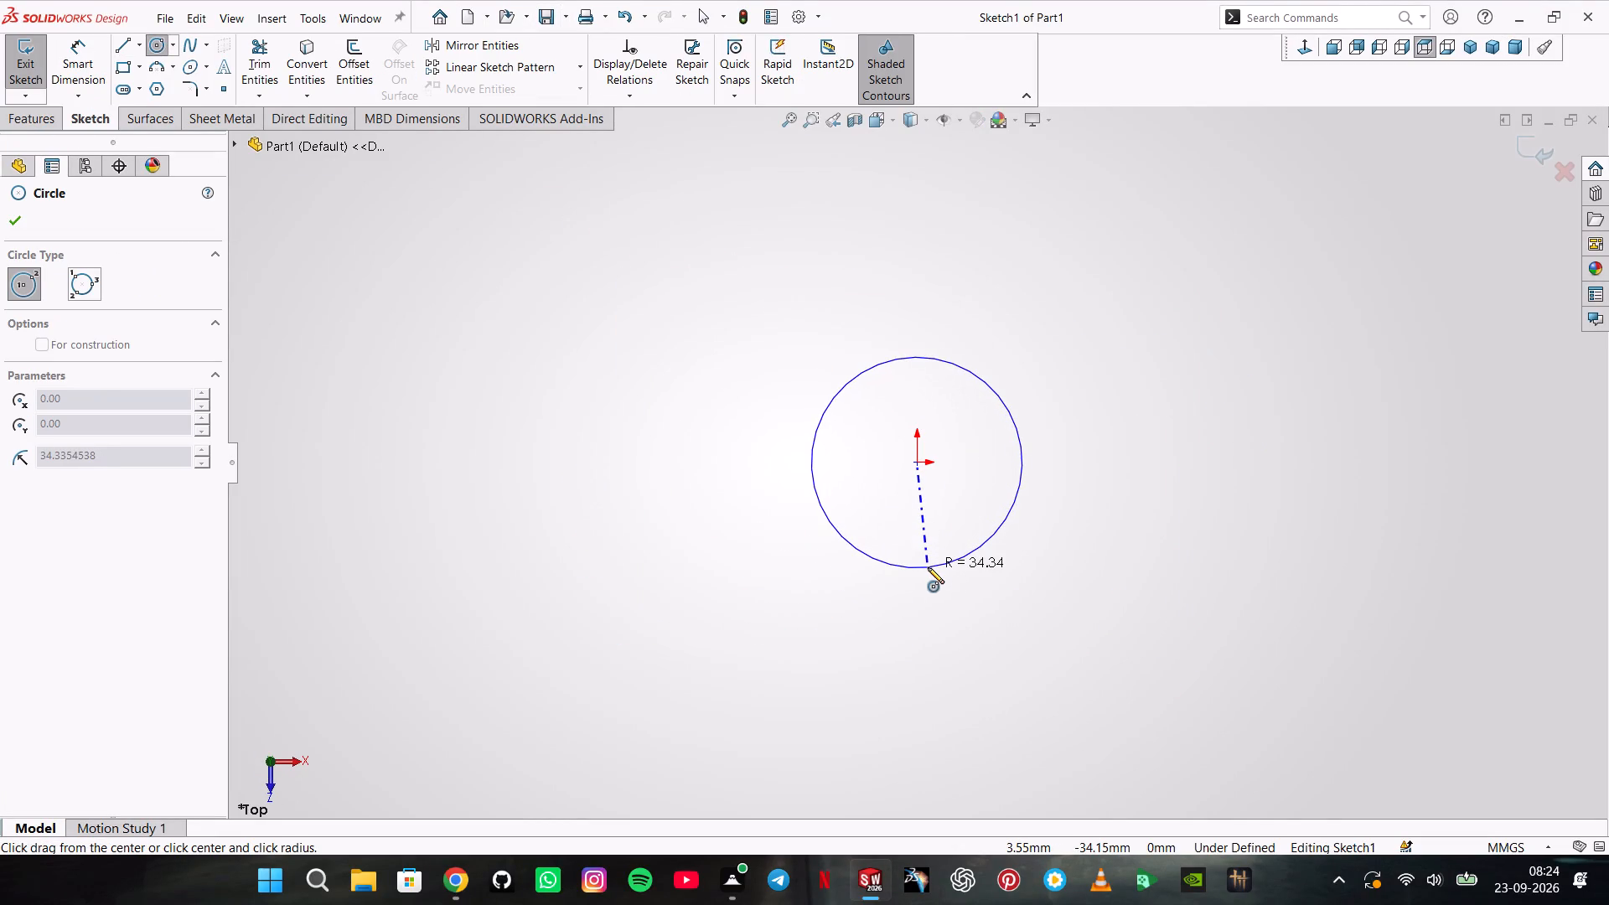
pyautogui.click(928, 567)
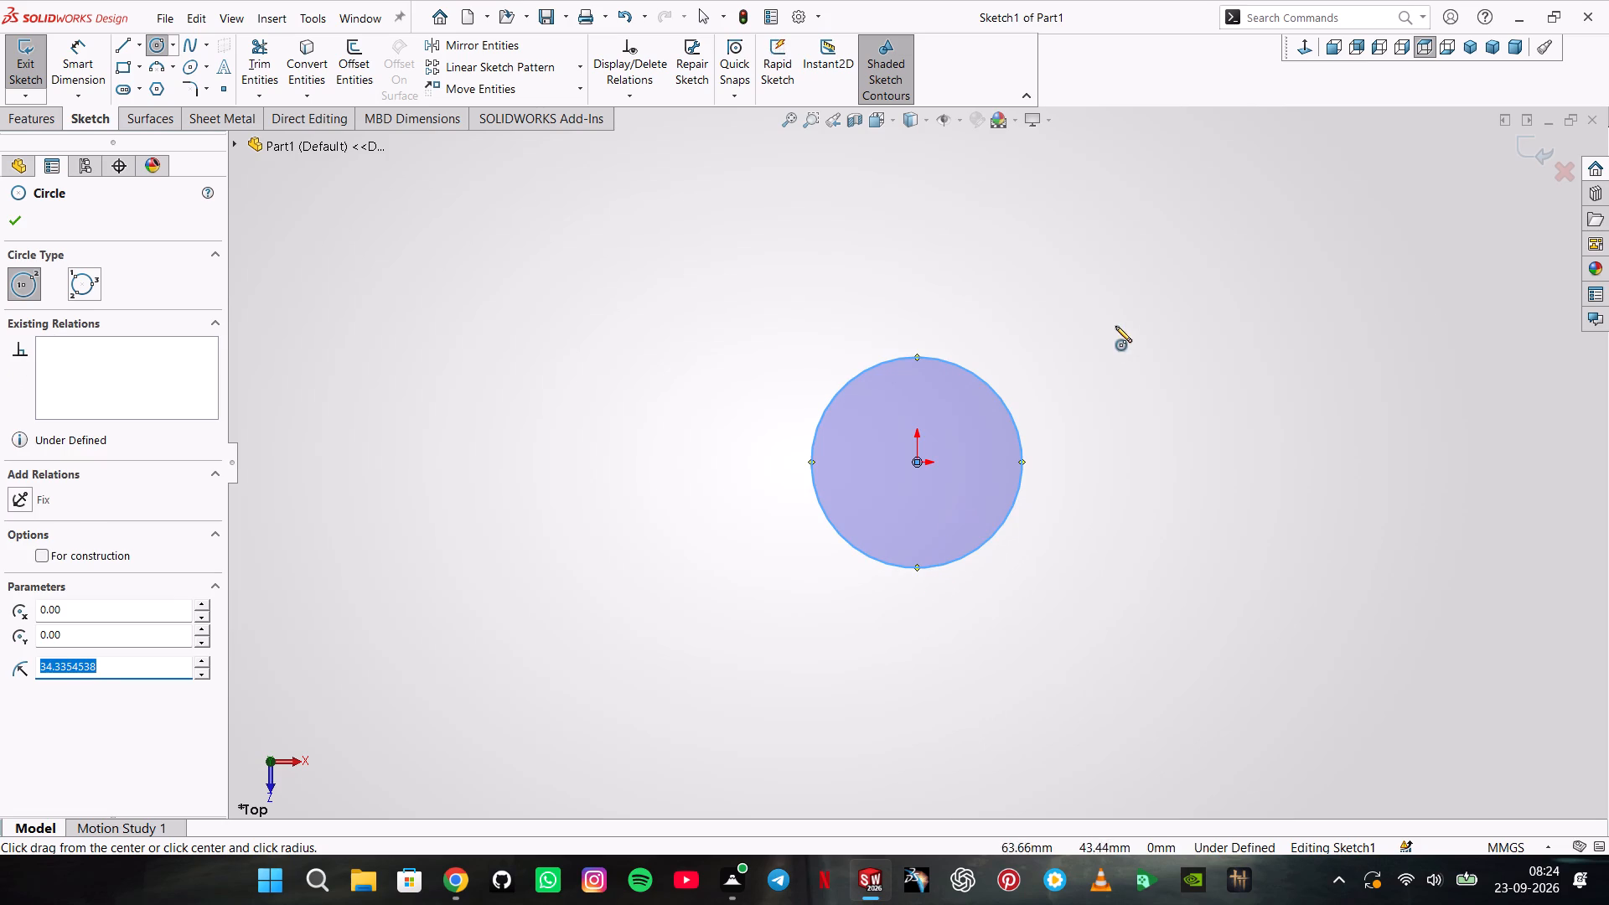
# Sketch a second circle of about 24 mm radius centred about 79 mm right of and 73 mm above the origin.
pyautogui.click(1159, 240)
pyautogui.click(1188, 308)
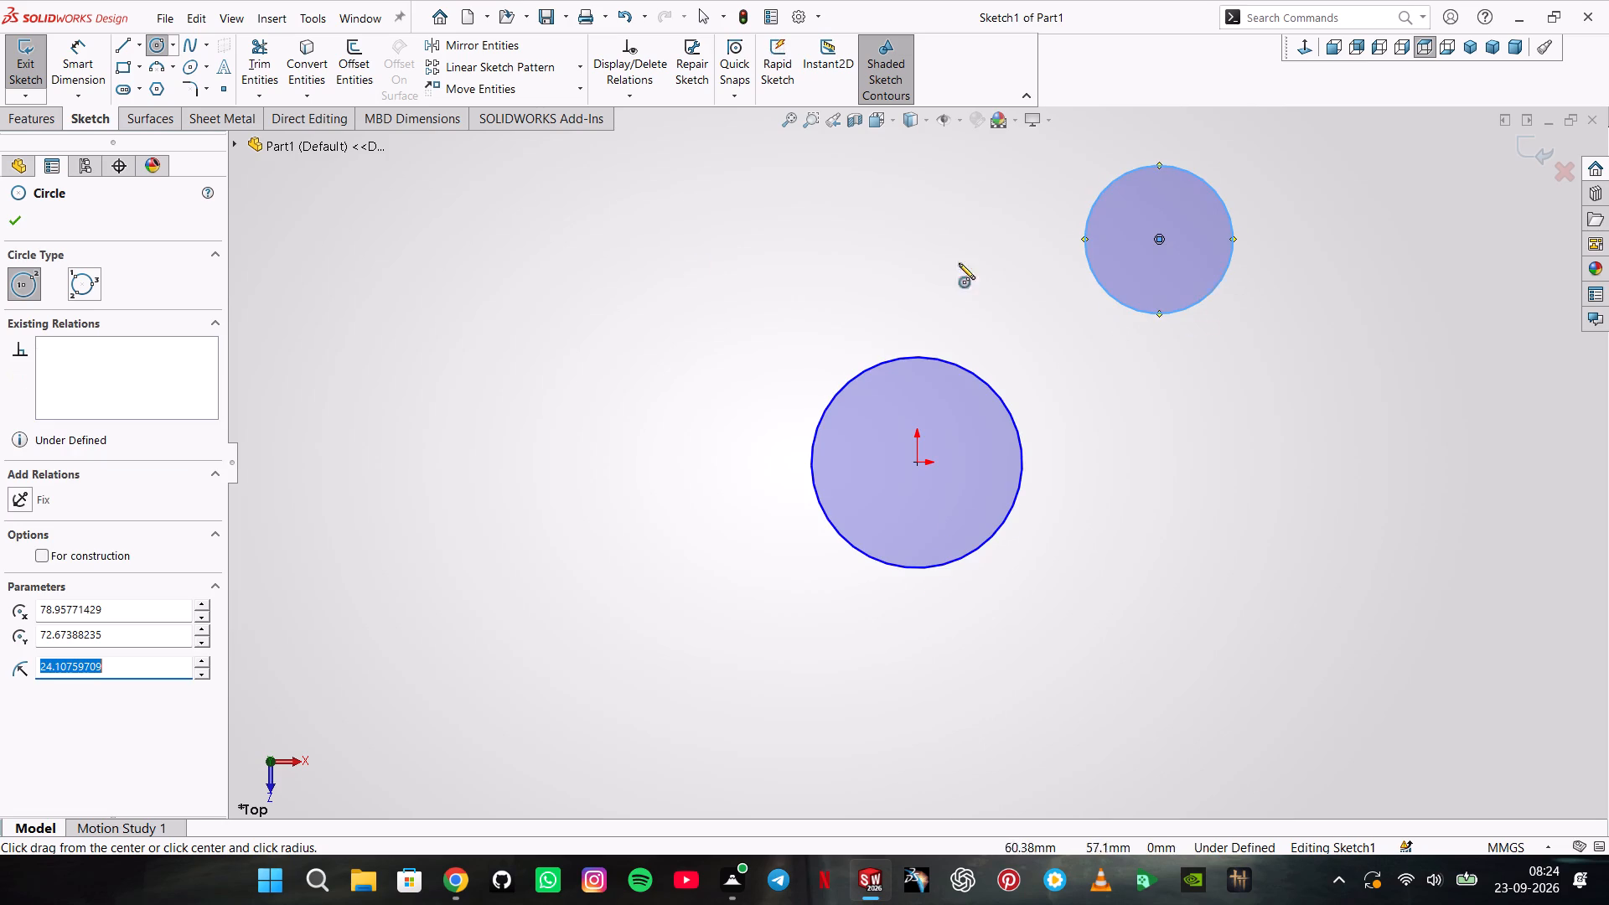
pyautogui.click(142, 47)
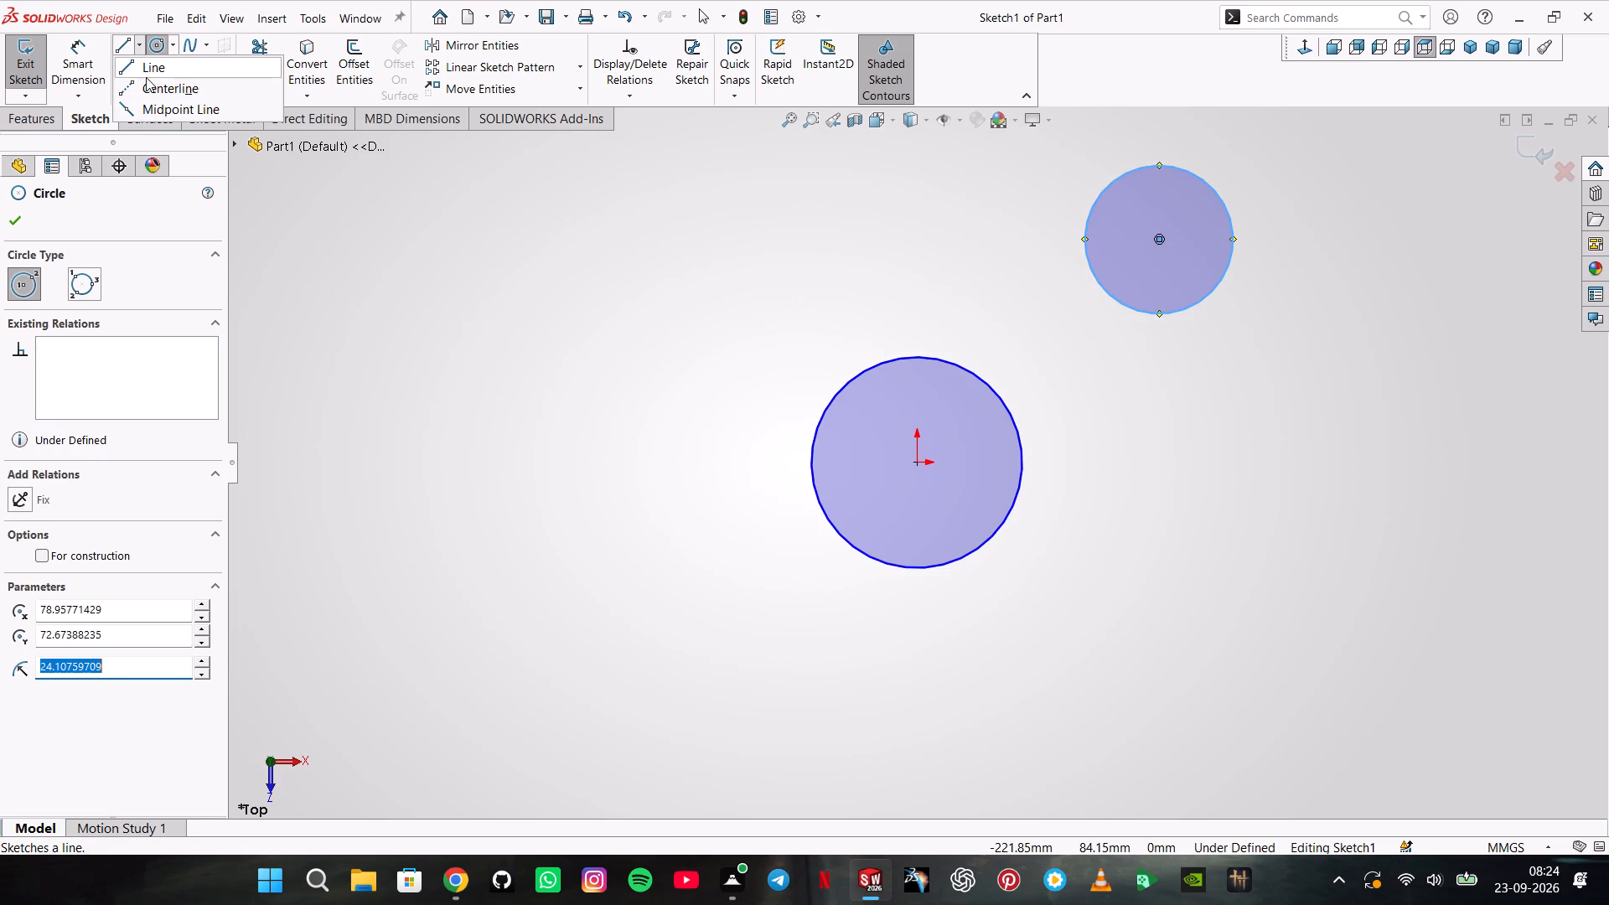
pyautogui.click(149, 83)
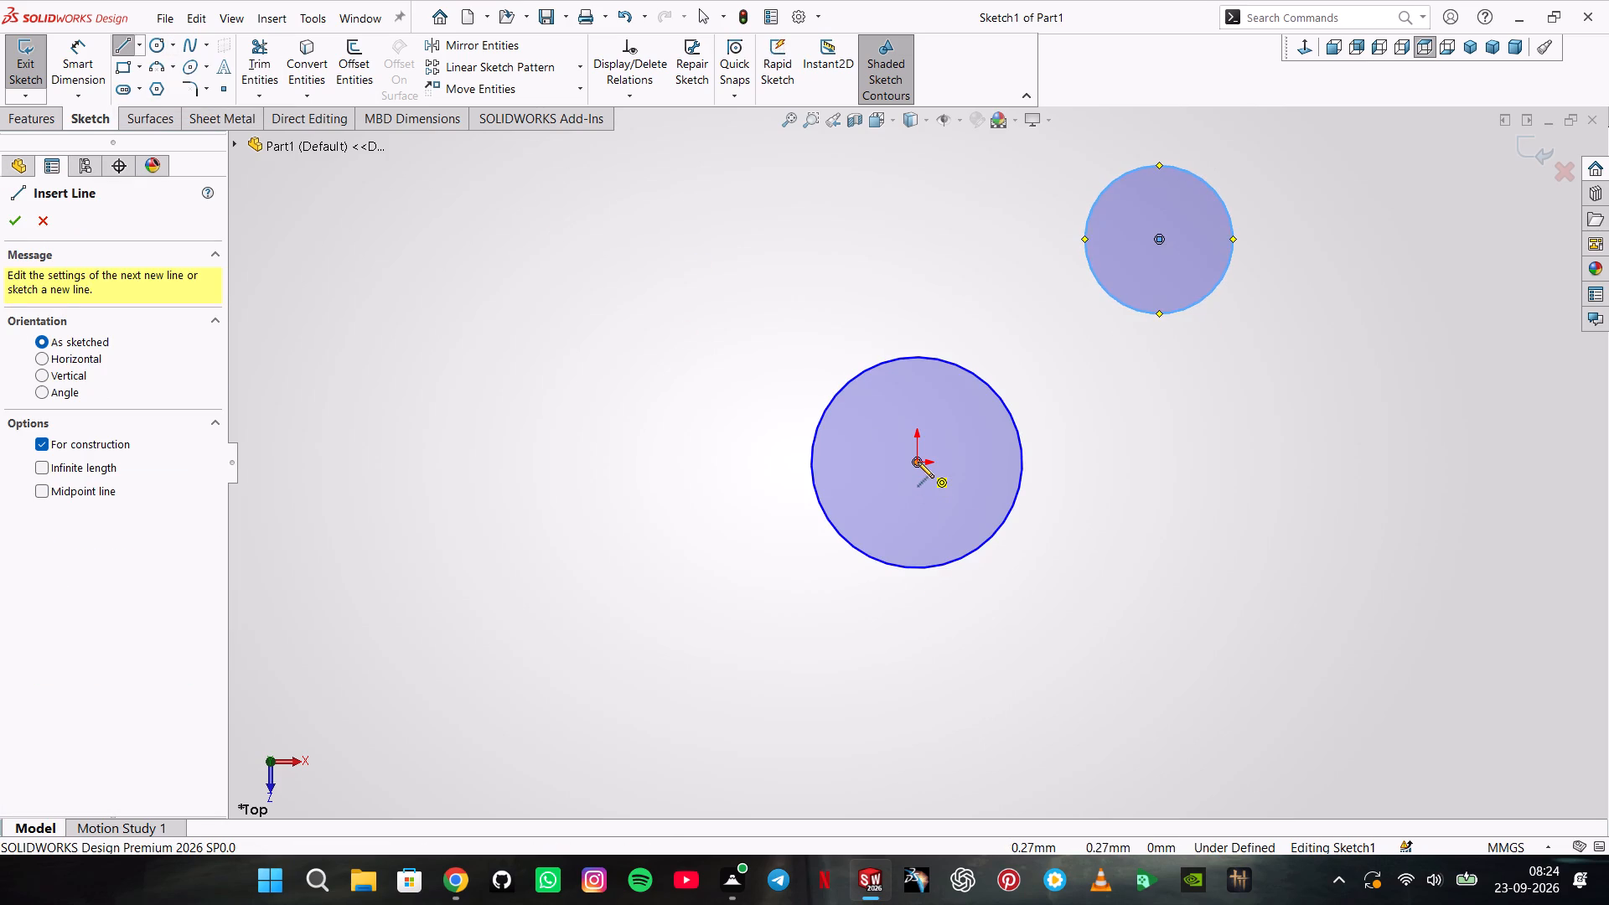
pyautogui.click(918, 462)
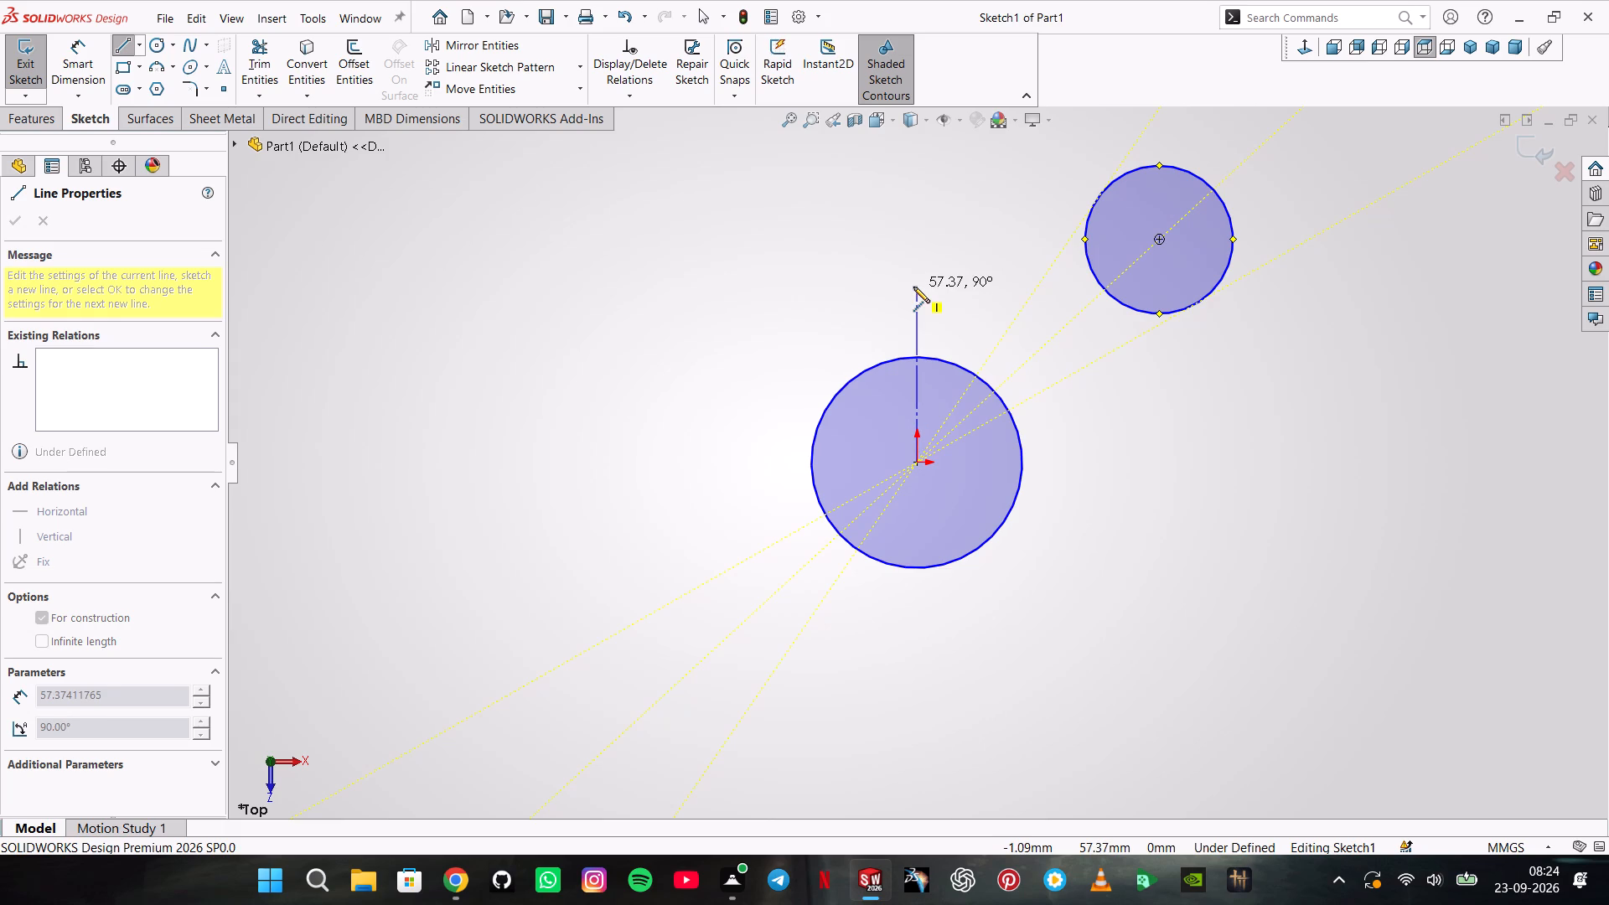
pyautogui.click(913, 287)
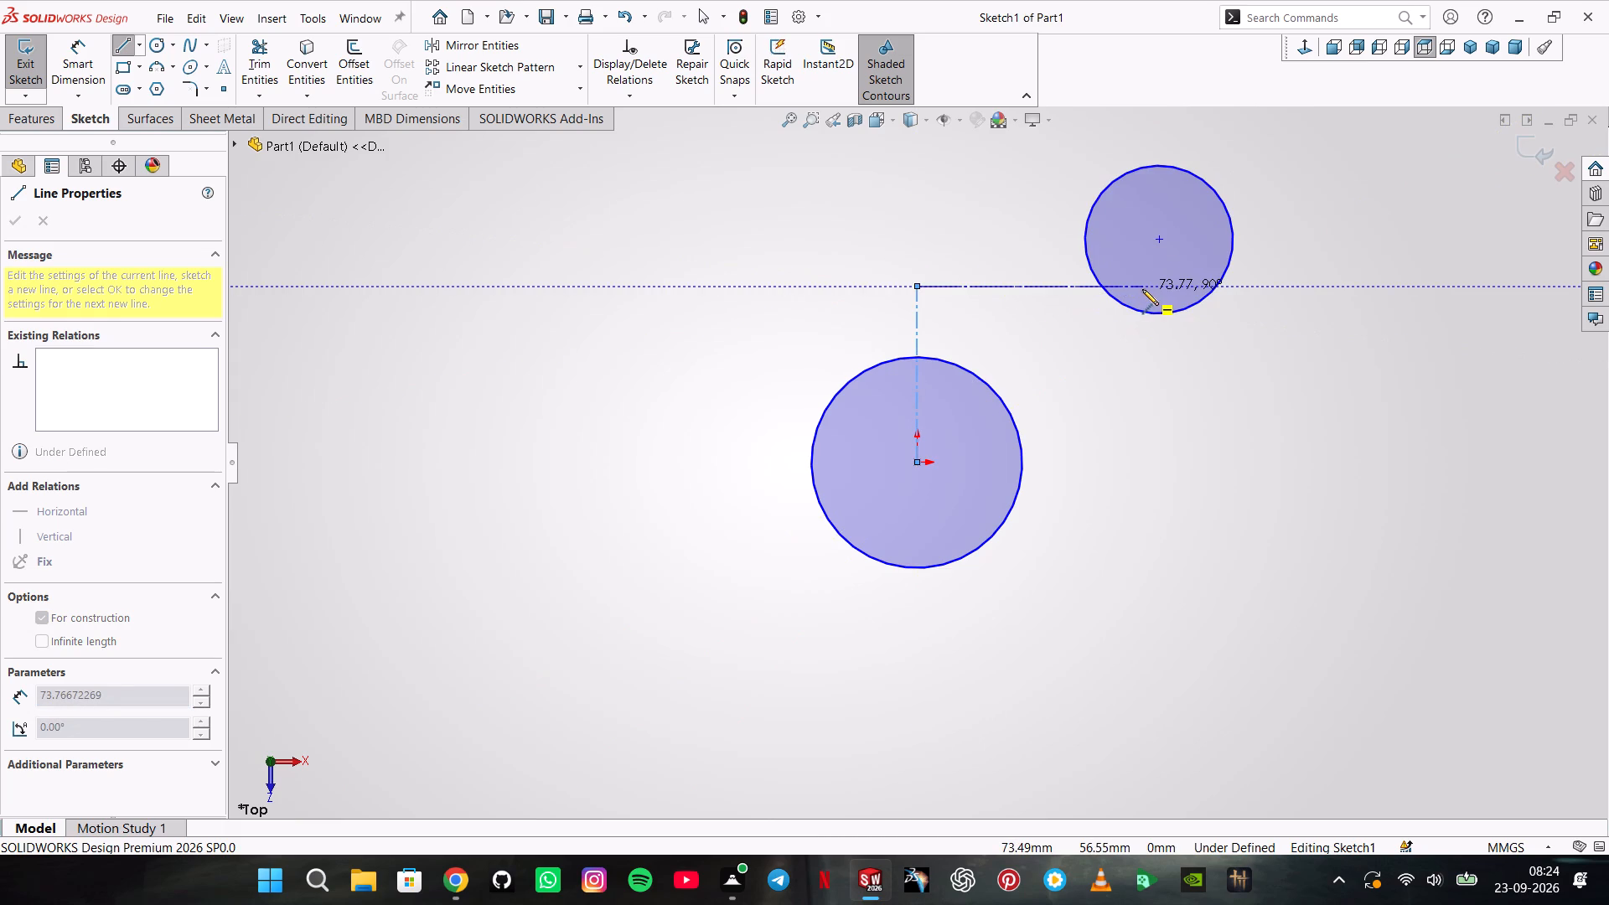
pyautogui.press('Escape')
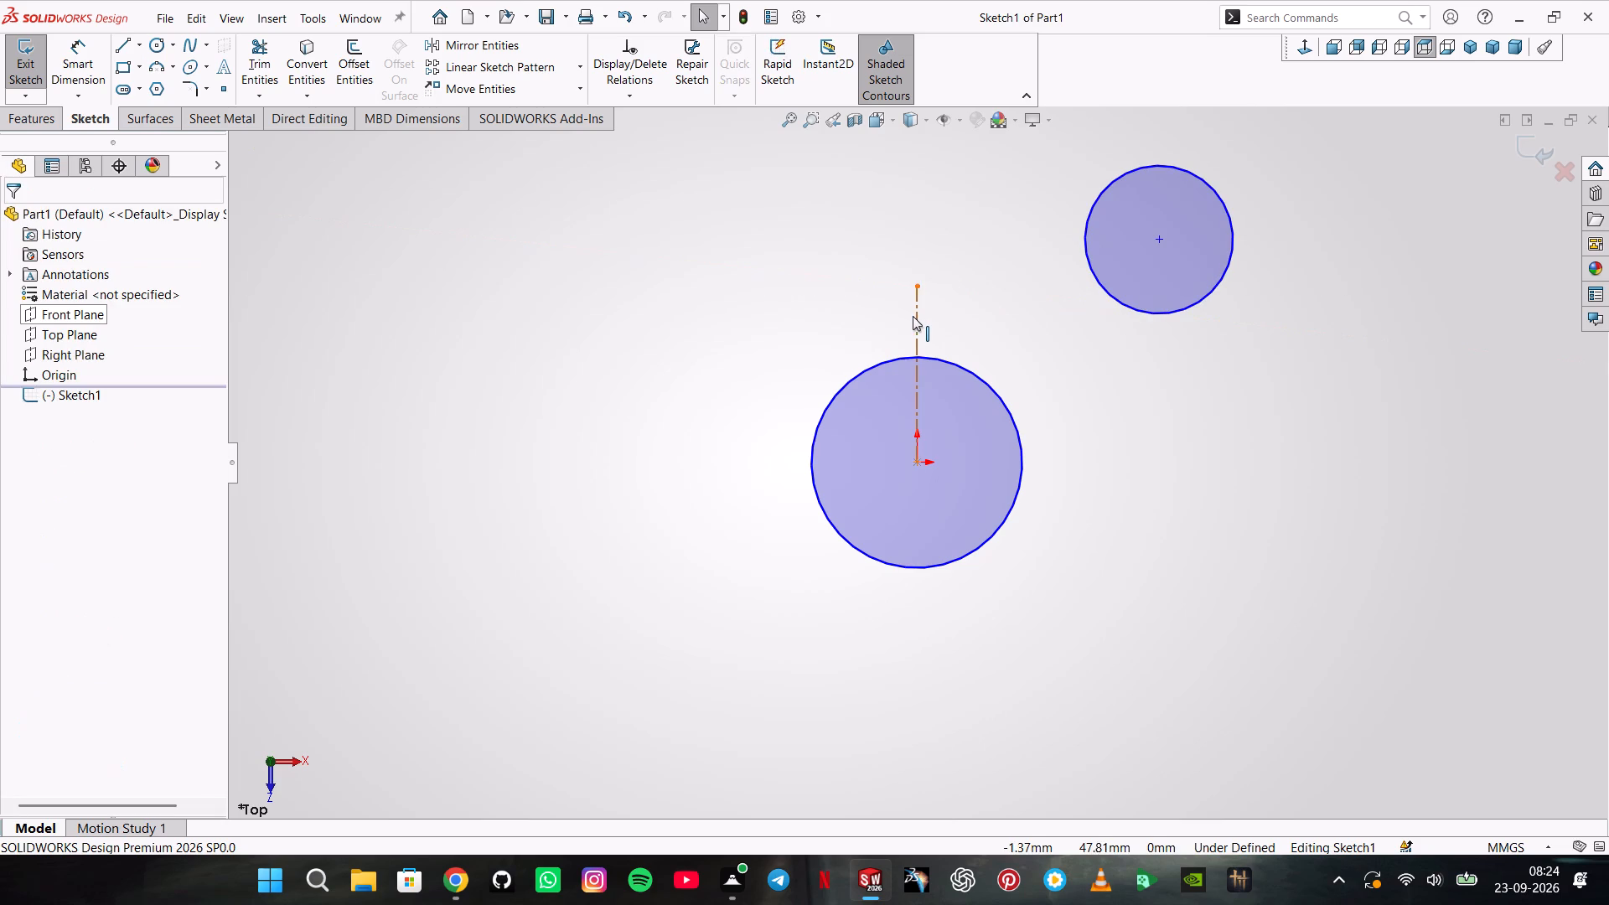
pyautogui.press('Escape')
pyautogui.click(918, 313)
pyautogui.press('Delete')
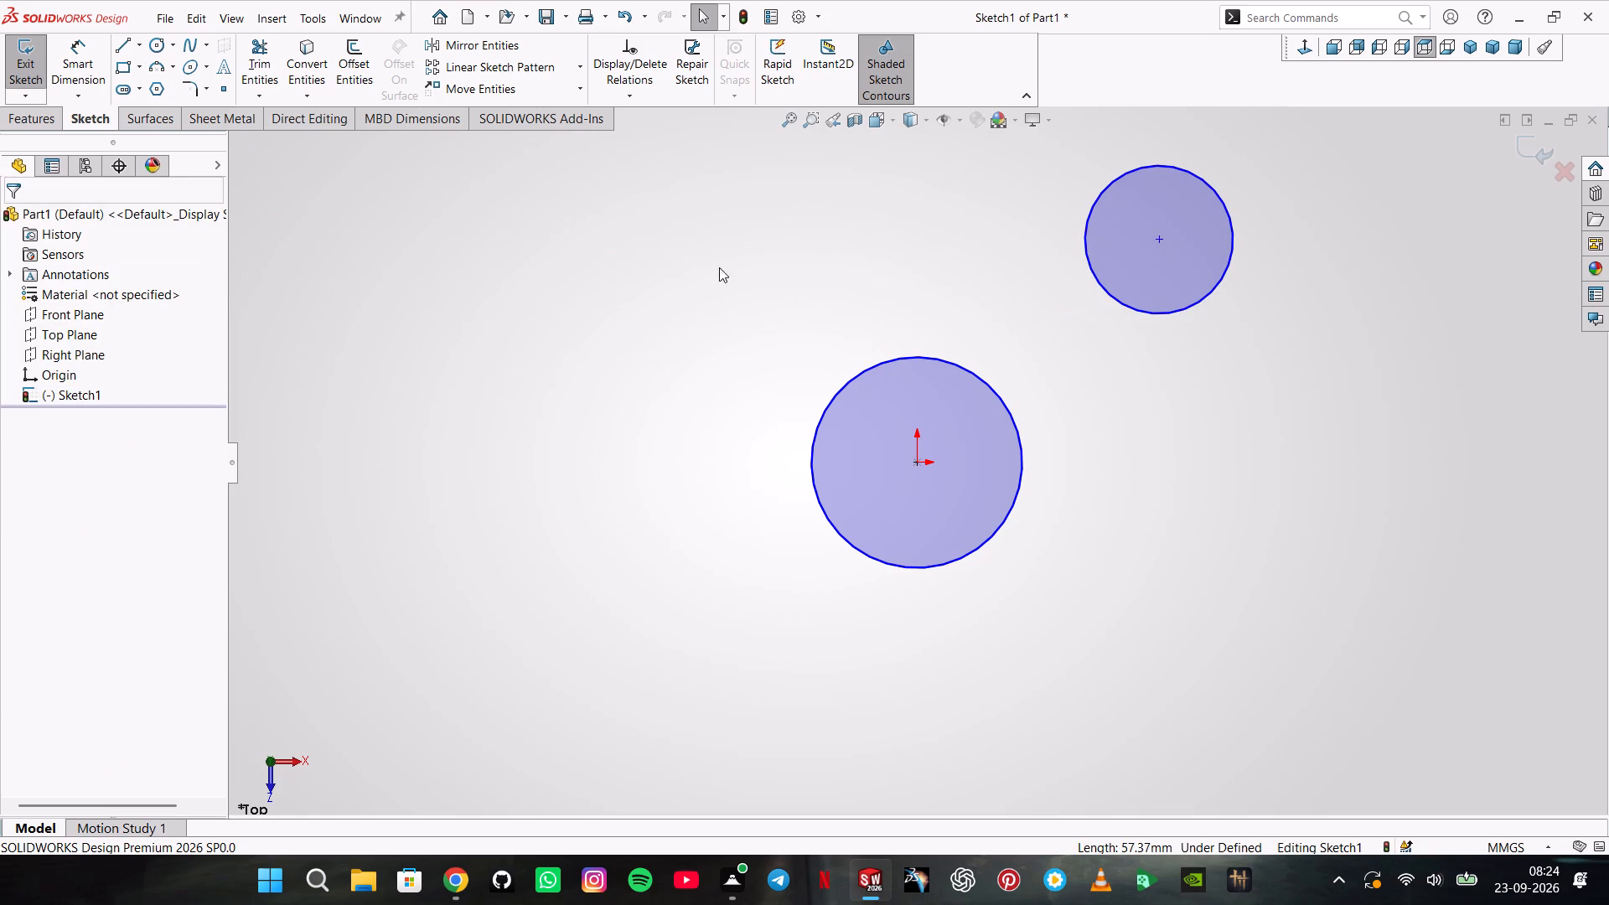
# Draw a vertical centerline about 73 mm up from the origin, joined to a horizontal one about 79 mm long ending at the smaller circle's centre.
pyautogui.click(139, 43)
pyautogui.click(137, 90)
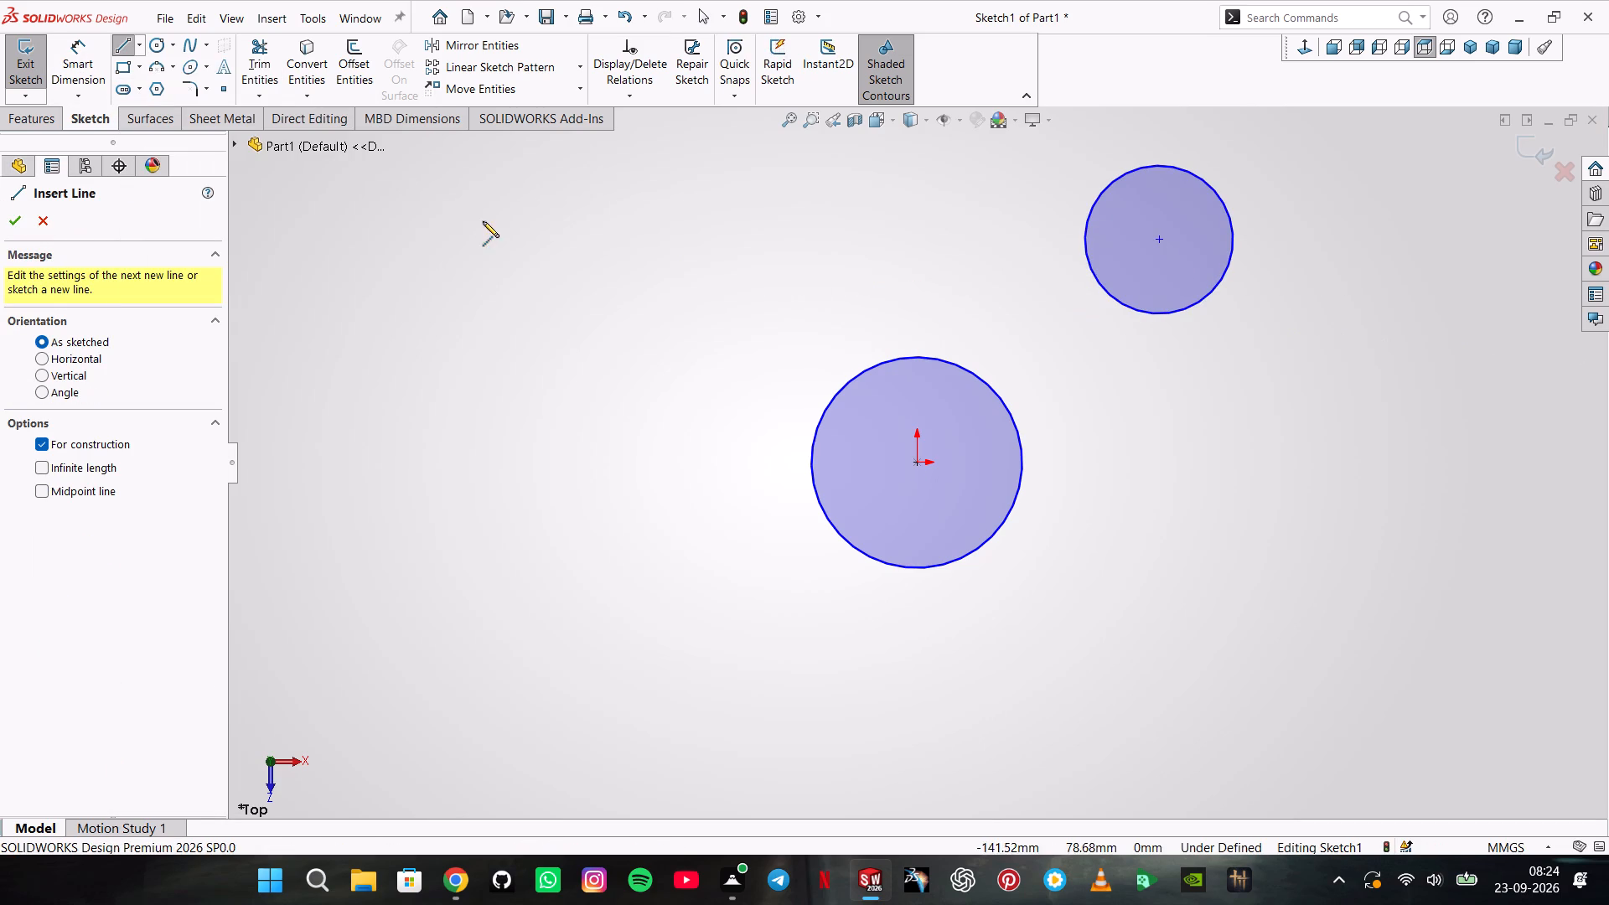
pyautogui.click(916, 461)
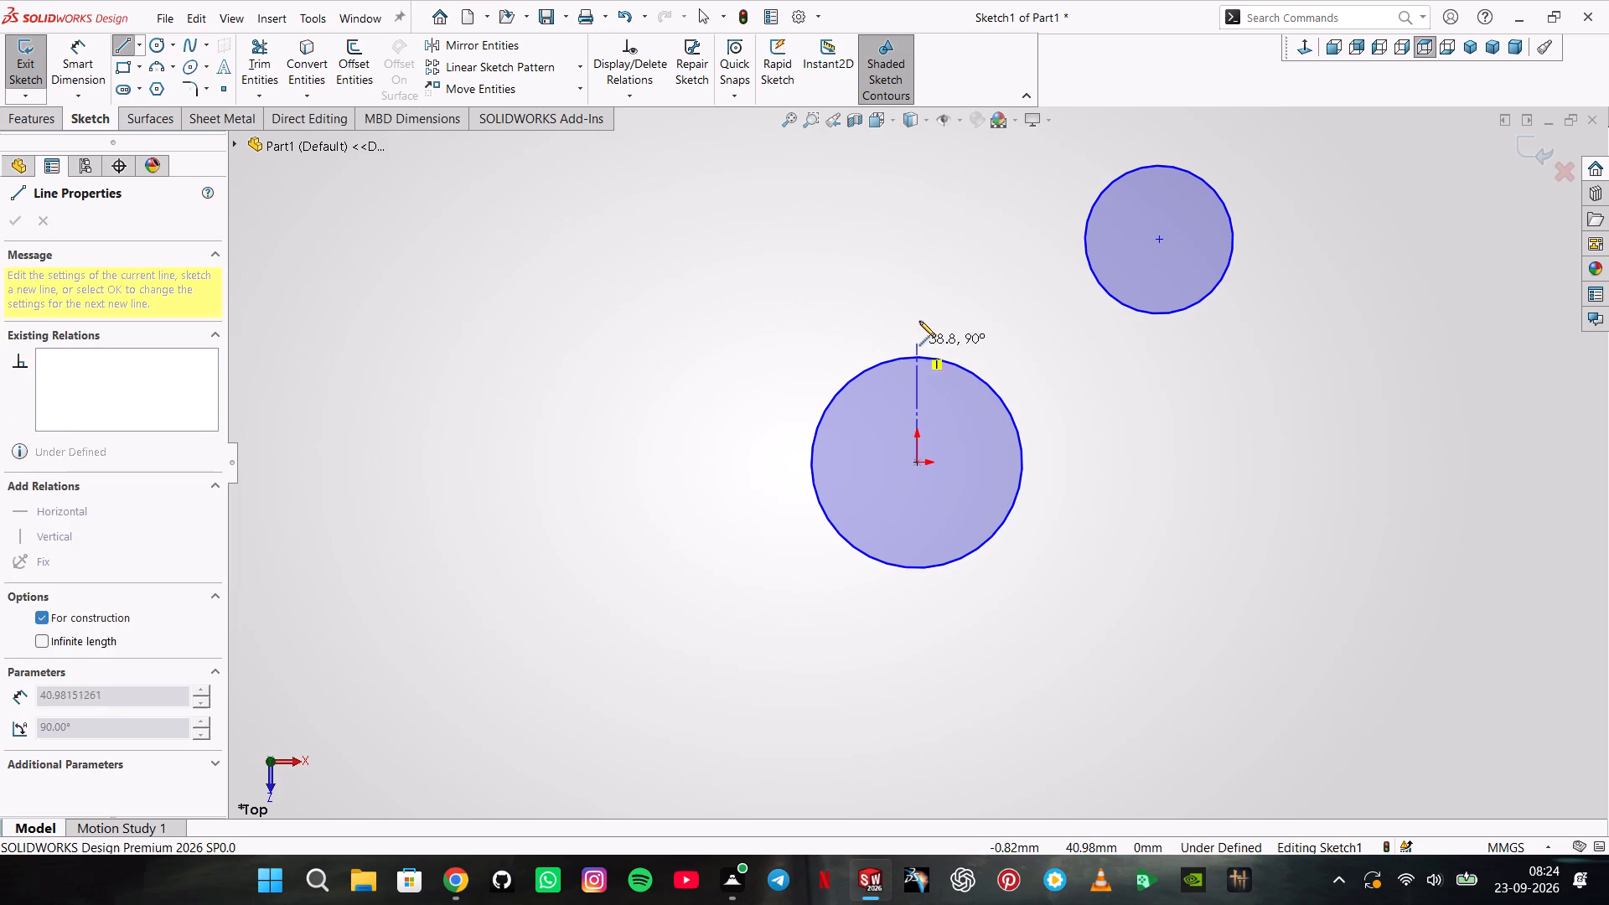
pyautogui.click(918, 235)
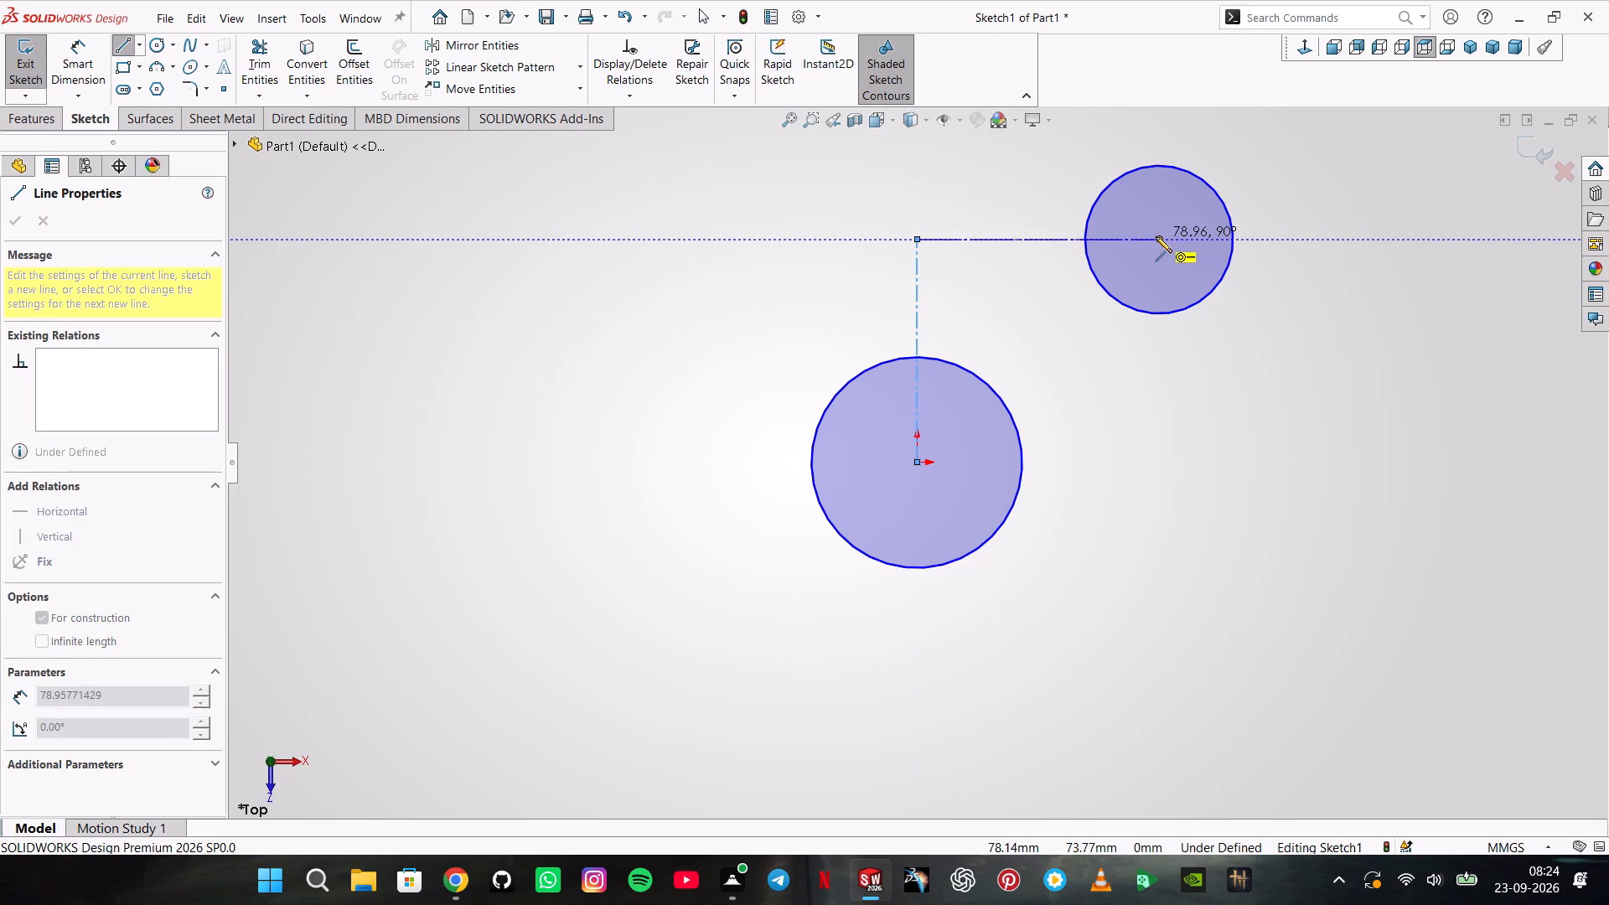
pyautogui.click(1156, 236)
pyautogui.doubleClick(1022, 206)
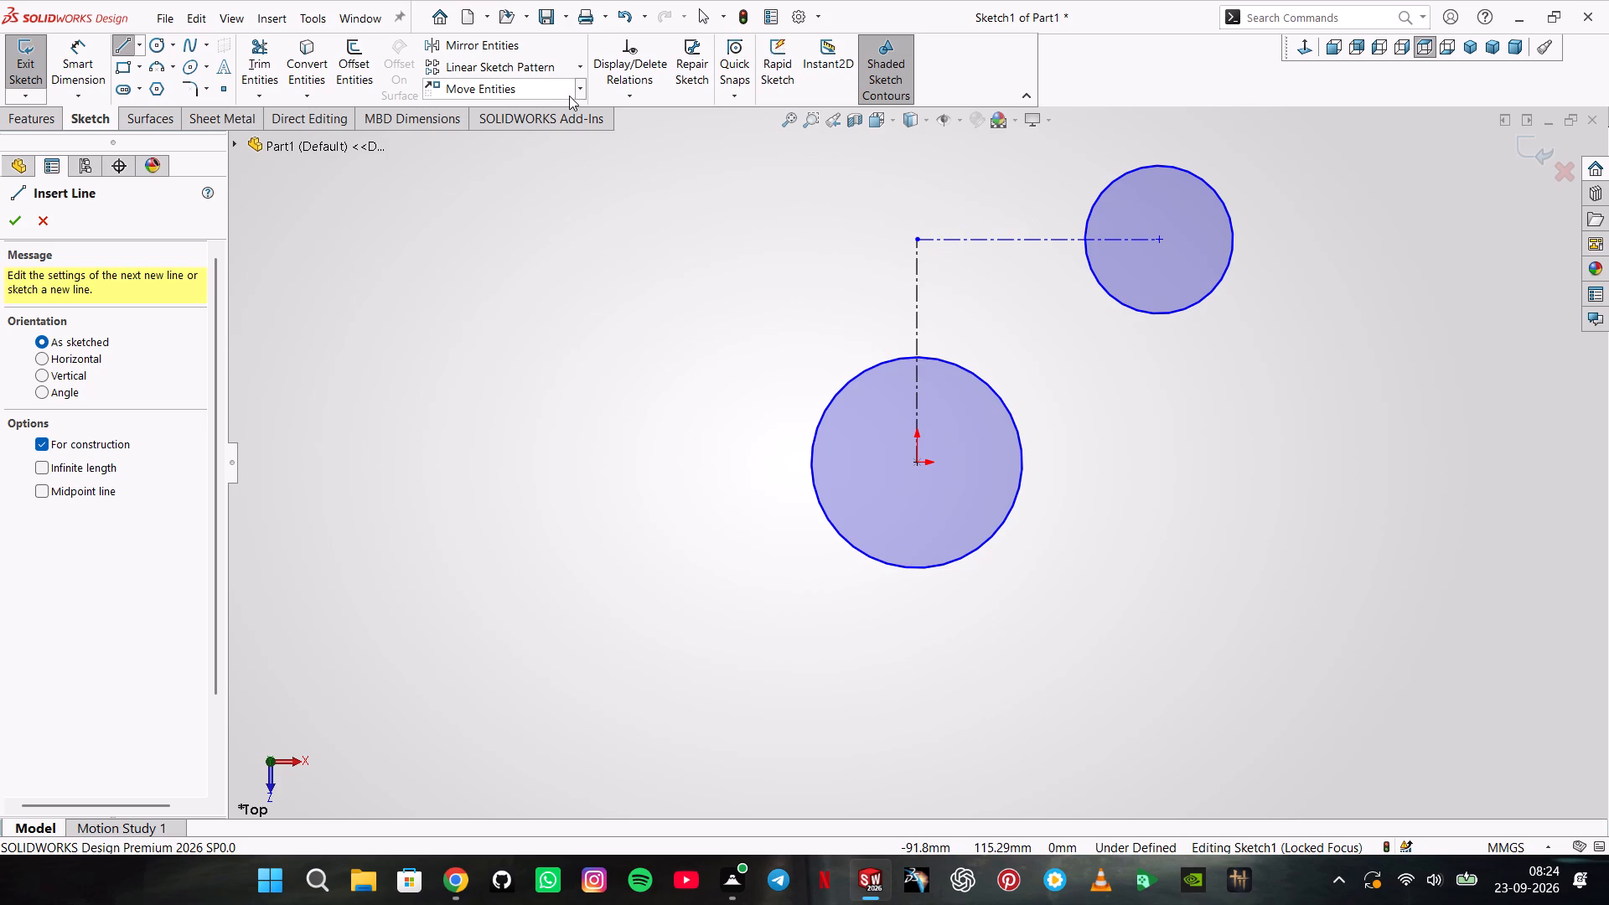
pyautogui.click(44, 225)
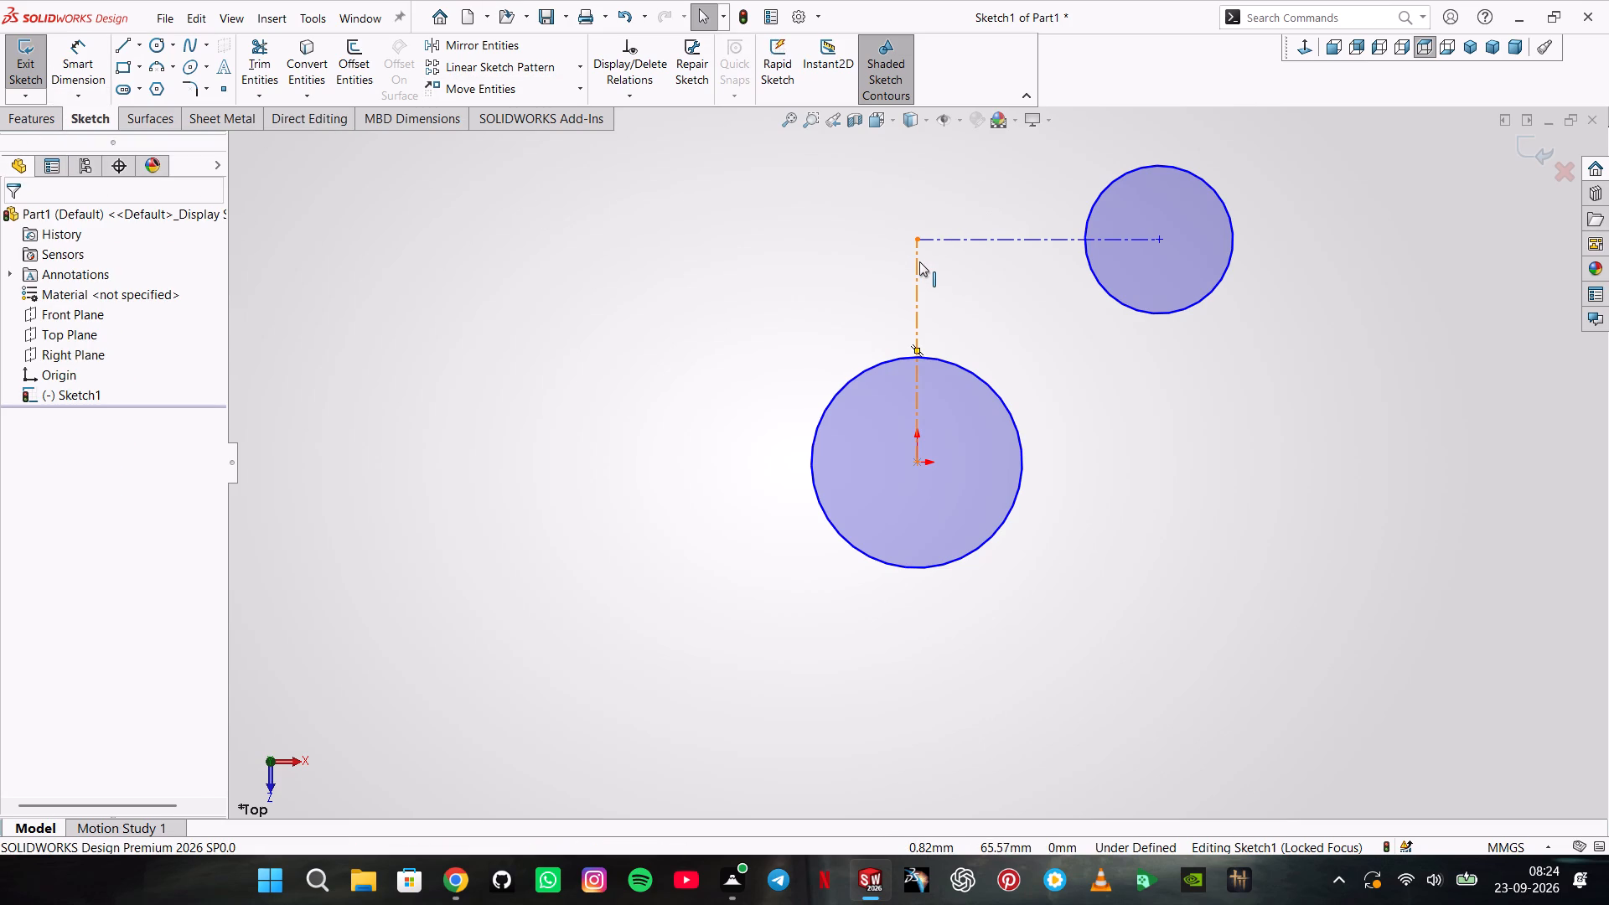
# Mirror the smaller circle and the horizontal centerline about the vertical centerline, keeping the originals.
pyautogui.keyDown('ctrl'); pyautogui.click(948, 244); pyautogui.keyUp('ctrl')
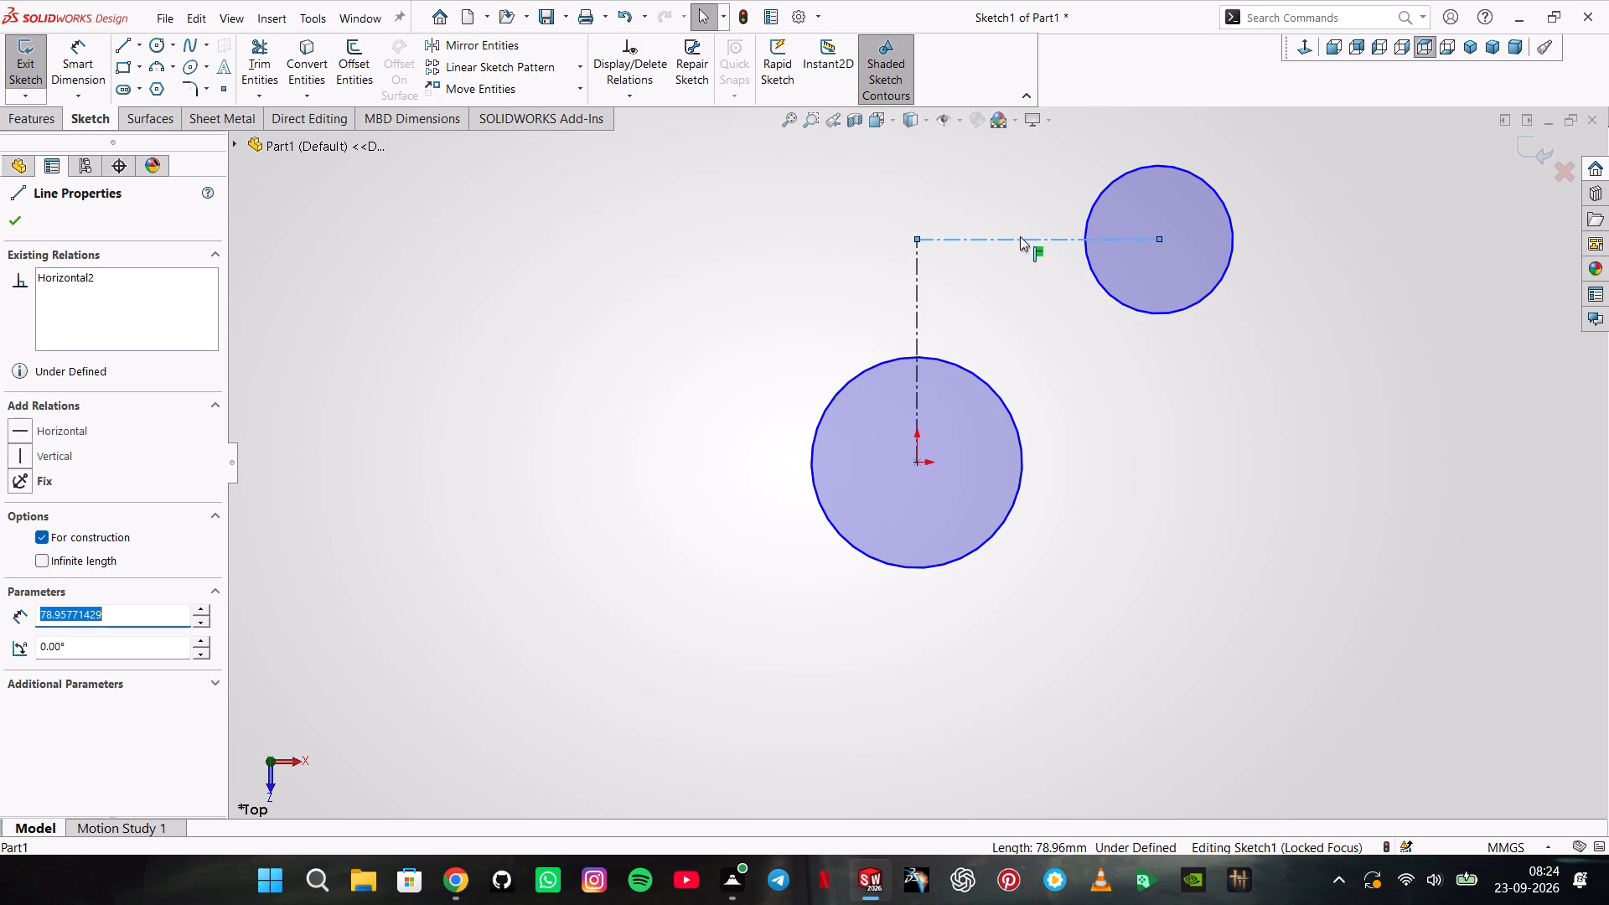
pyautogui.keyDown('ctrl'); pyautogui.click(1102, 276); pyautogui.keyUp('ctrl')
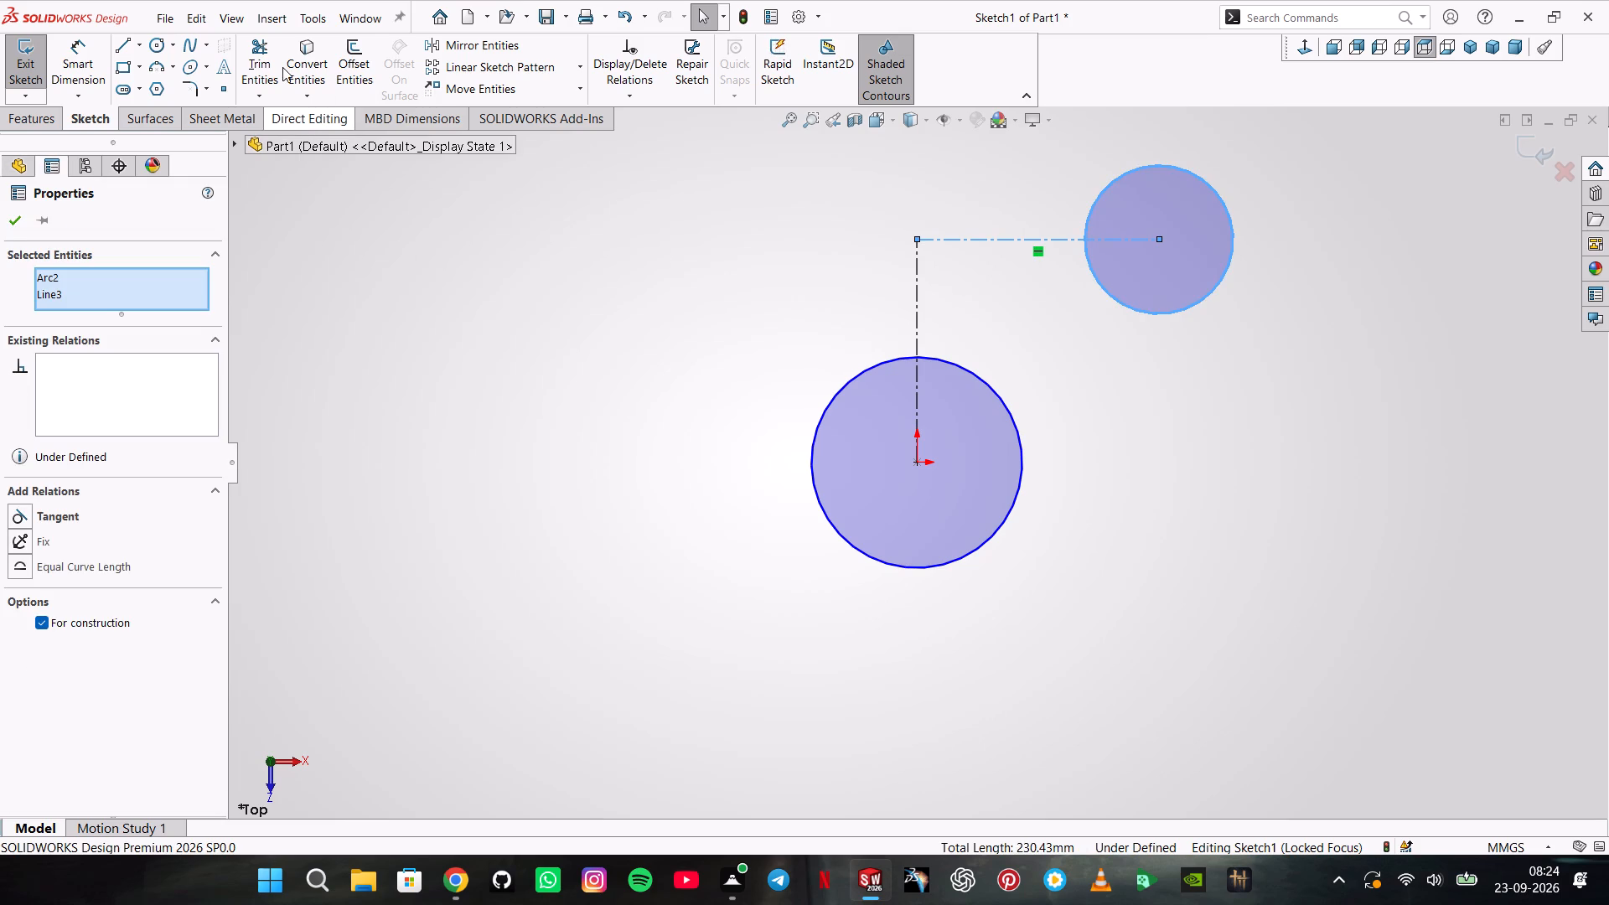
pyautogui.click(422, 46)
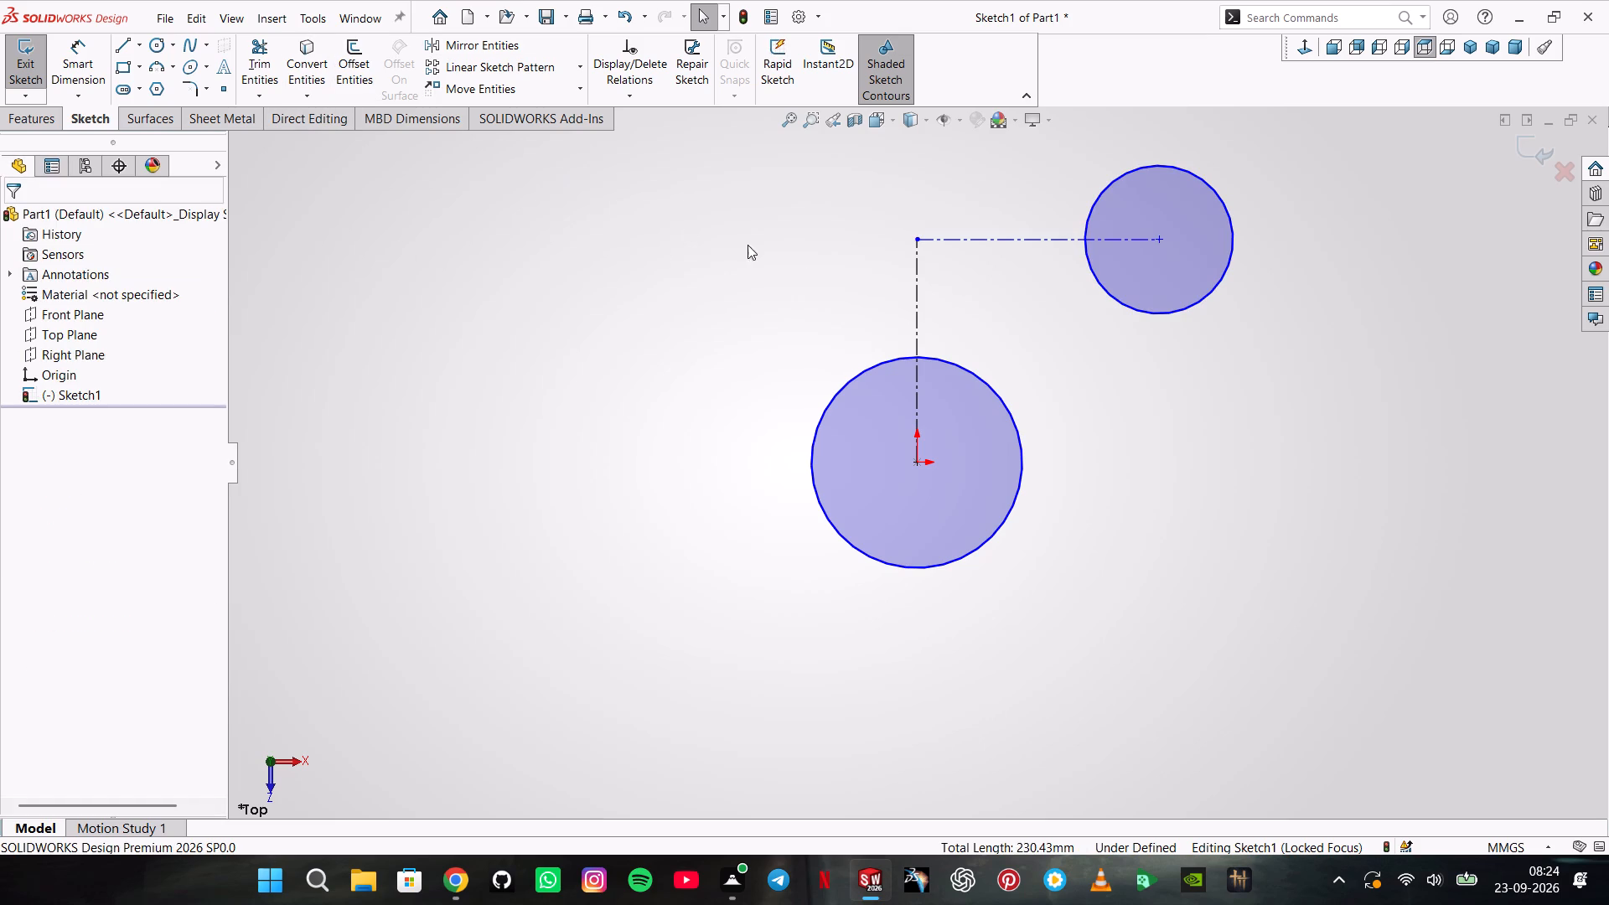
pyautogui.click(439, 46)
pyautogui.keyDown('ctrl'); pyautogui.click(1017, 244); pyautogui.keyUp('ctrl')
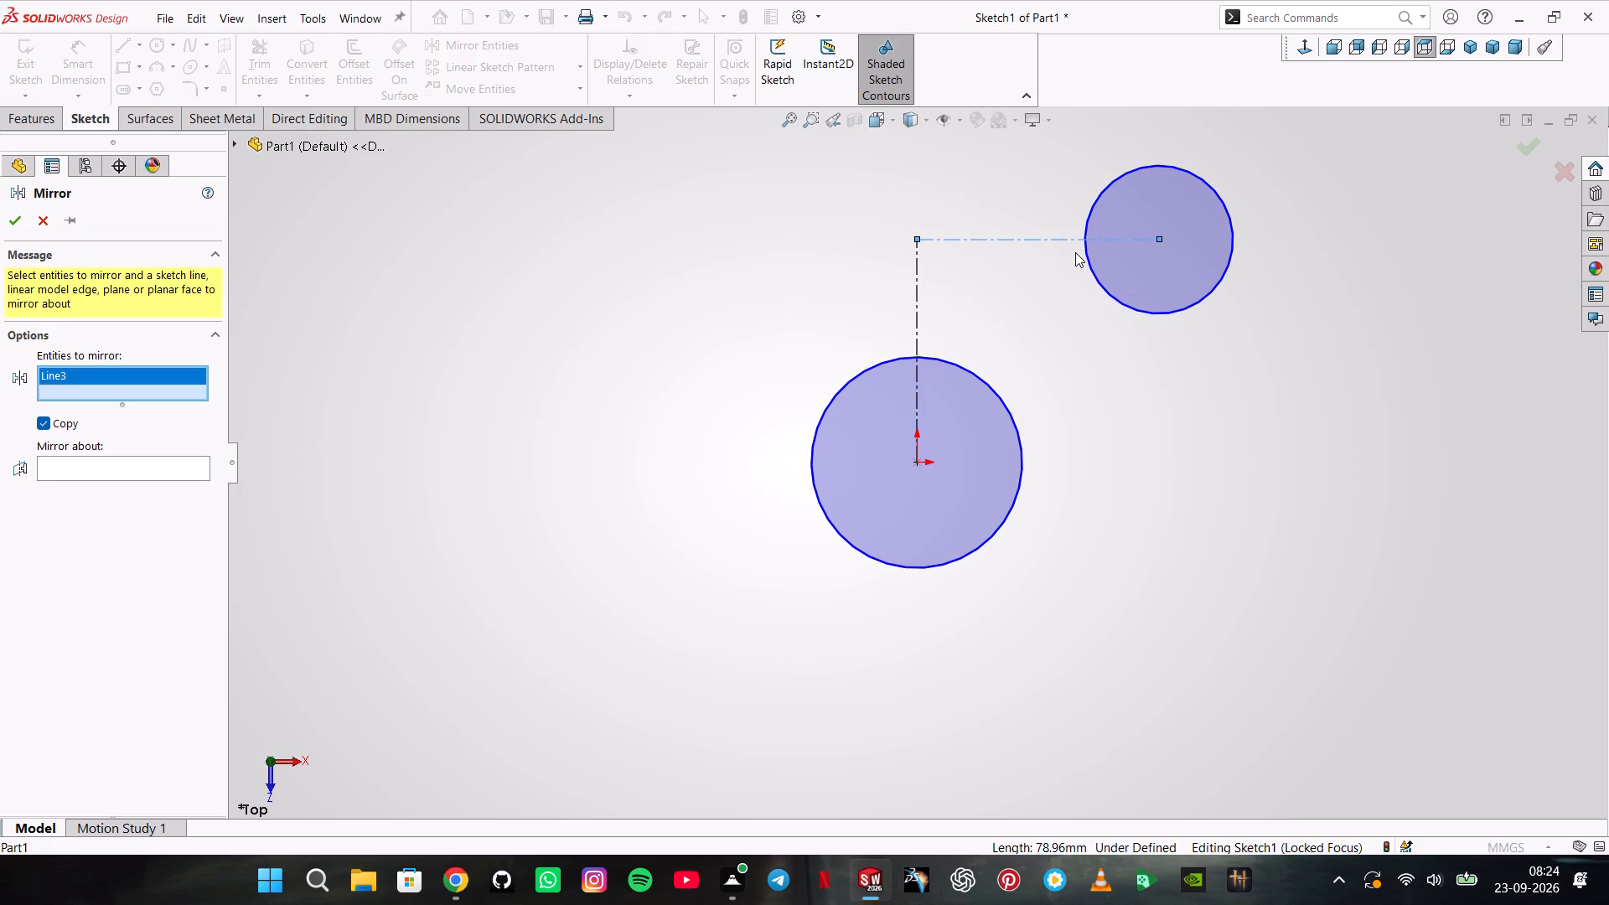
pyautogui.keyDown('ctrl'); pyautogui.click(1093, 253); pyautogui.keyUp('ctrl')
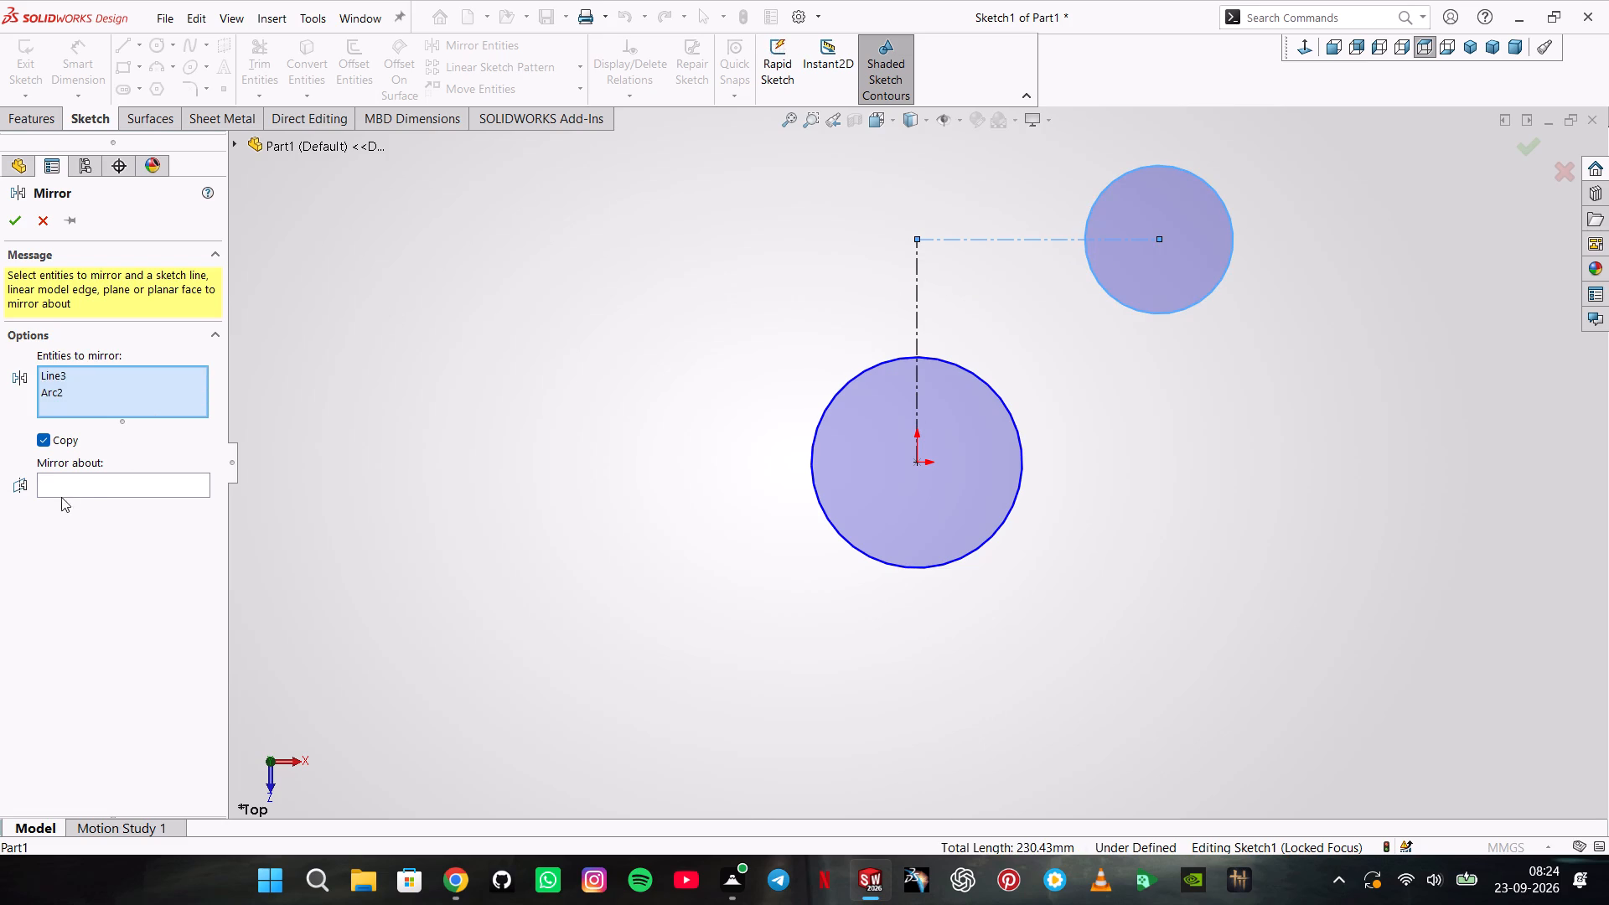
pyautogui.click(85, 483)
pyautogui.click(917, 282)
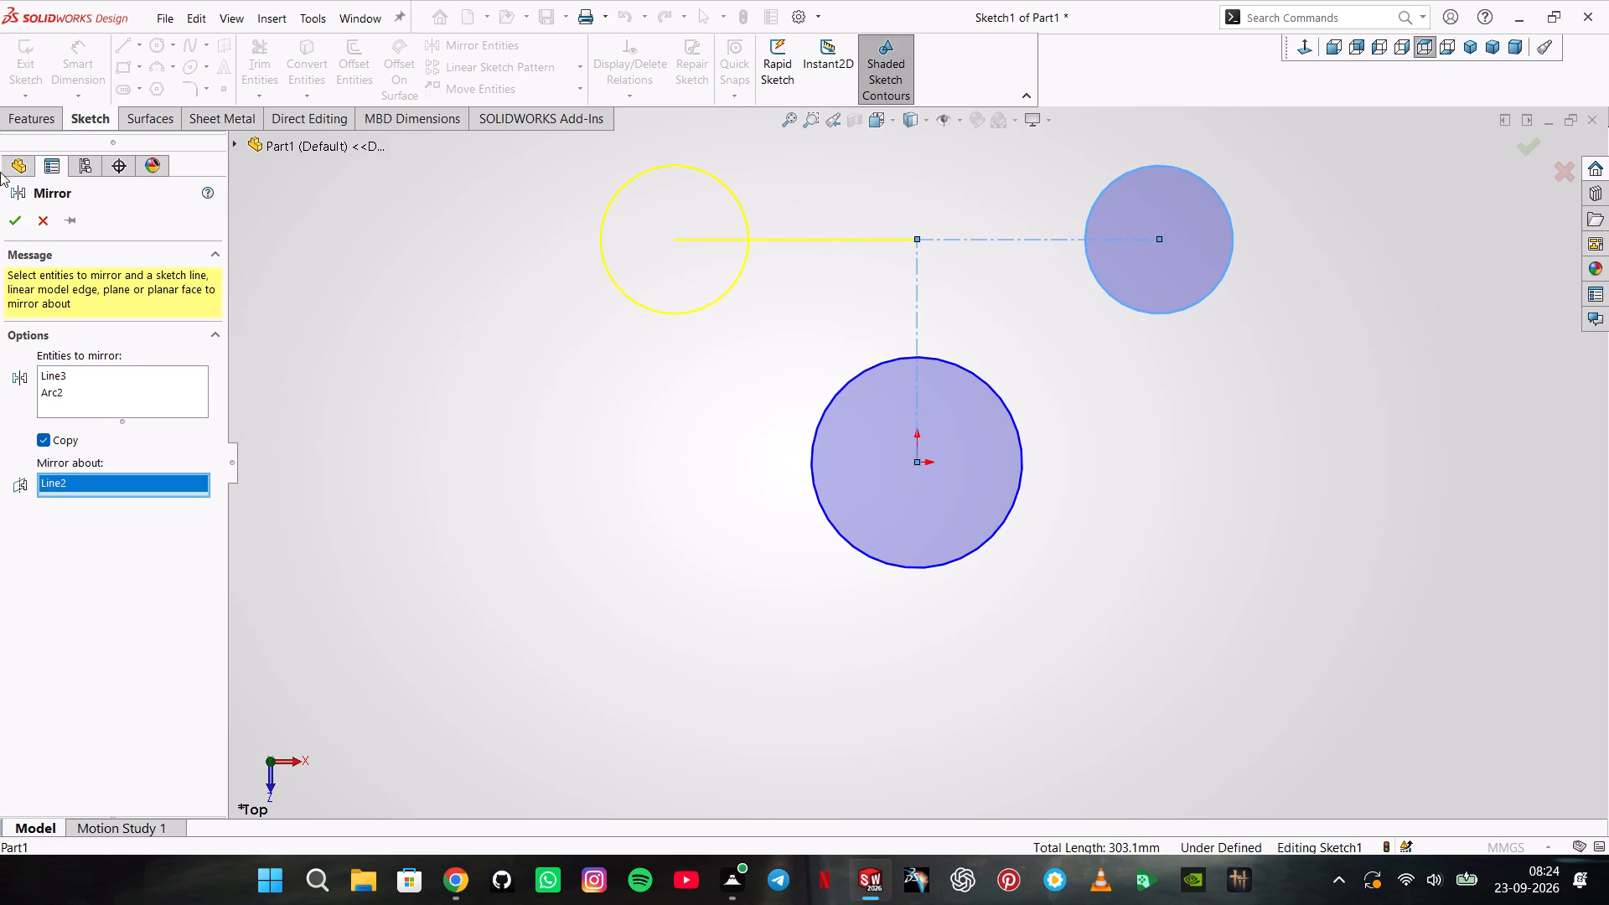
pyautogui.click(8, 225)
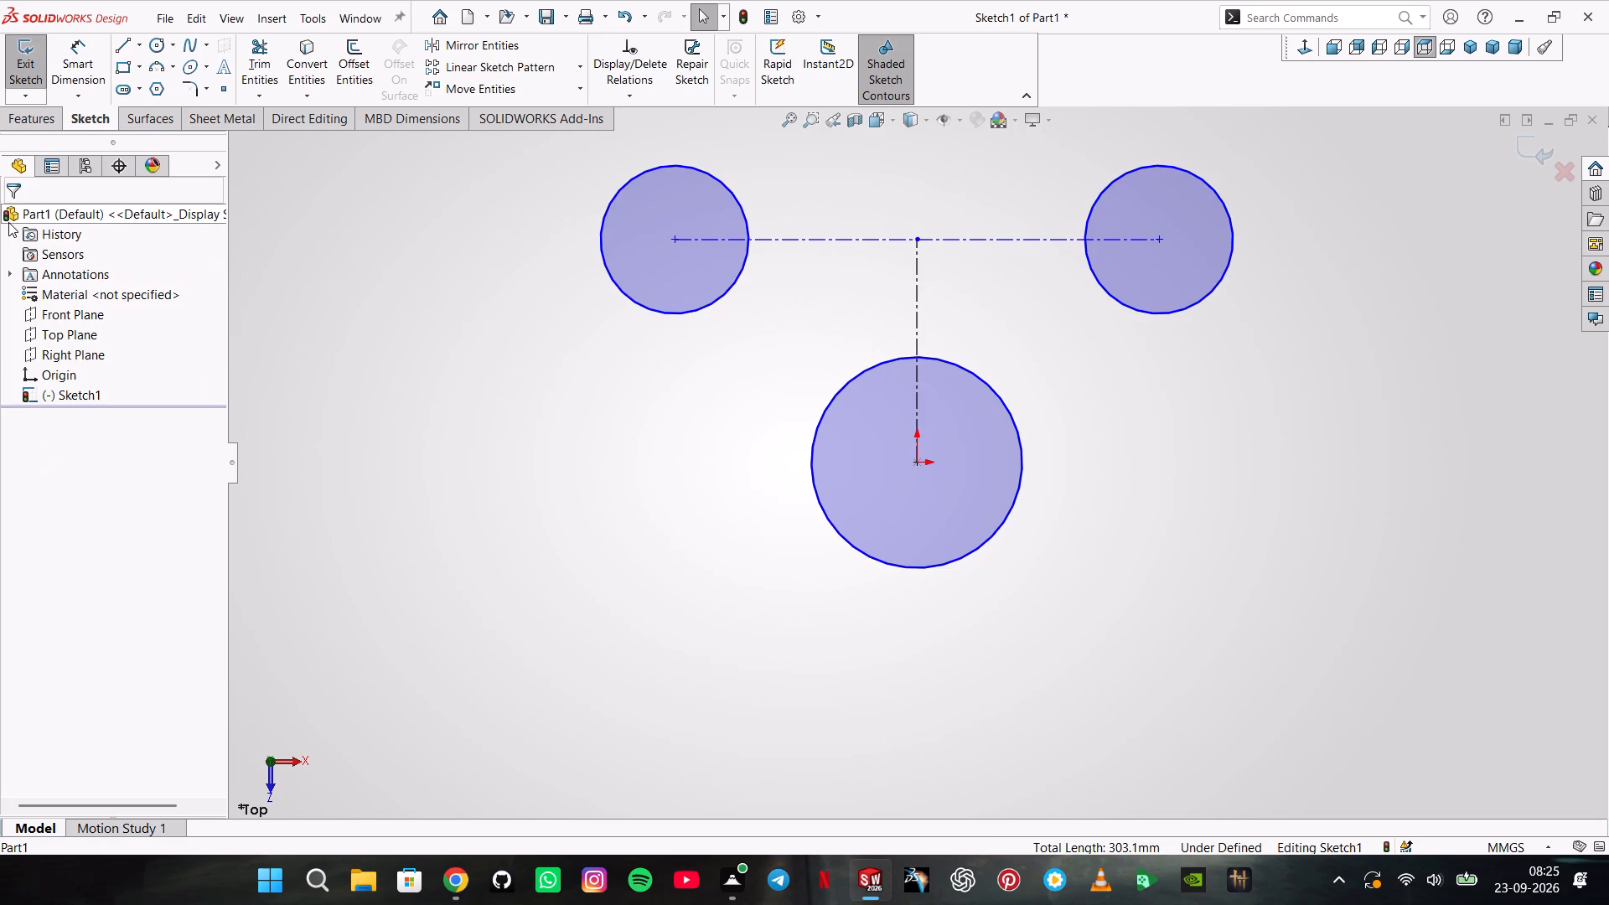
# Apply an Equal relation to the two upper circles and the circle at the origin.
pyautogui.click(145, 65)
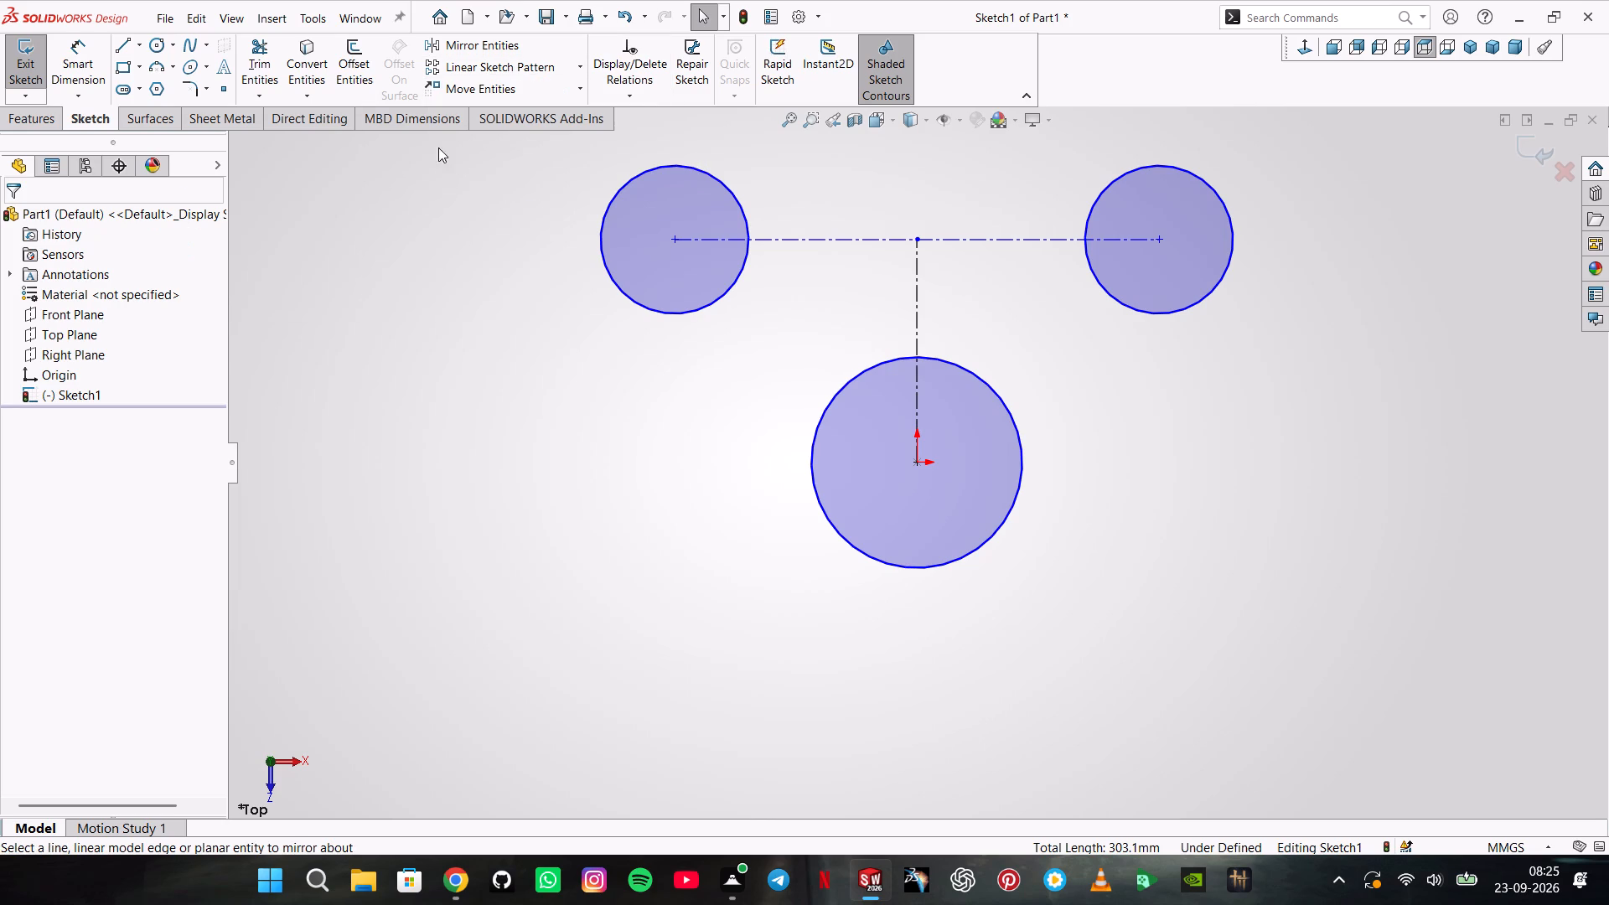
pyautogui.click(681, 305)
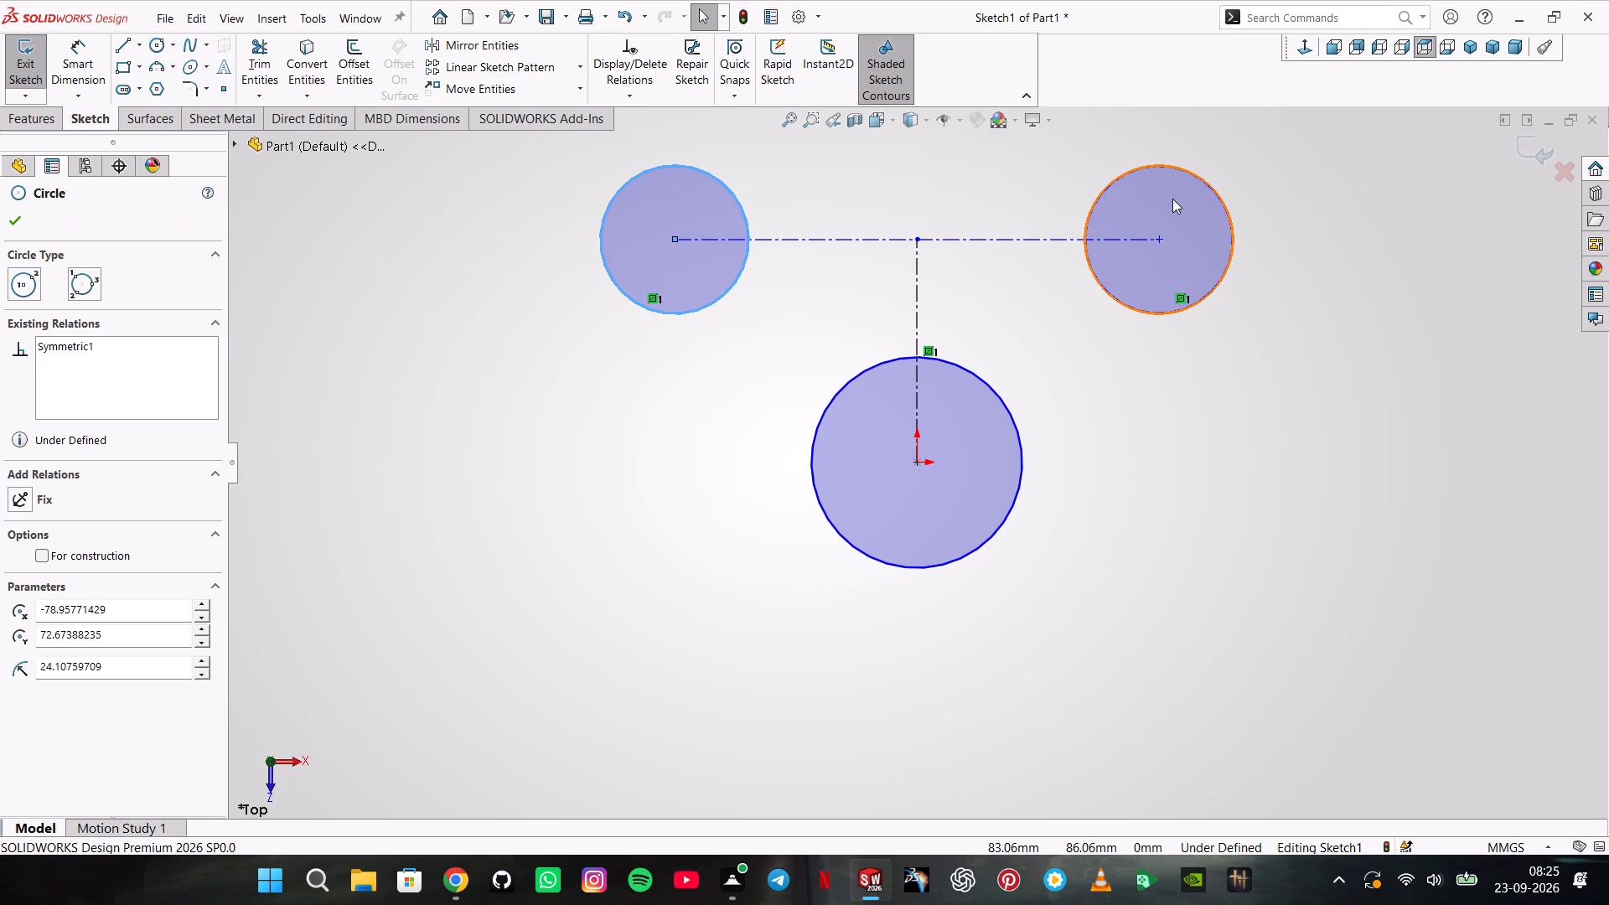
pyautogui.keyDown('ctrl'); pyautogui.click(1172, 199); pyautogui.keyUp('ctrl')
pyautogui.keyDown('ctrl'); pyautogui.click(986, 432); pyautogui.keyUp('ctrl')
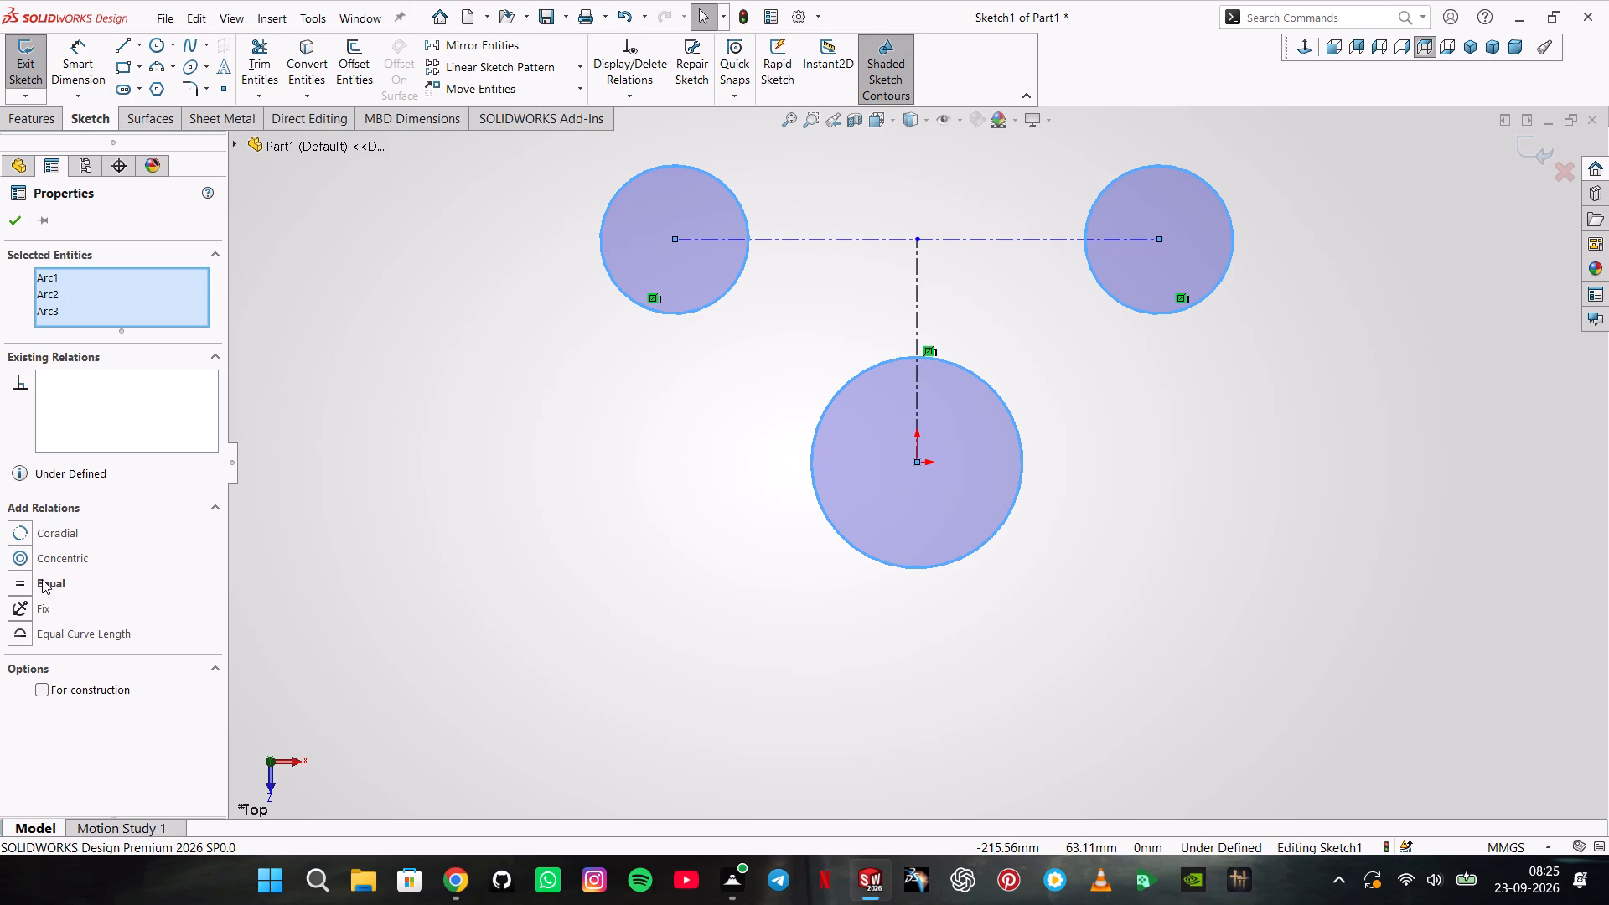
pyautogui.click(42, 579)
pyautogui.click(10, 221)
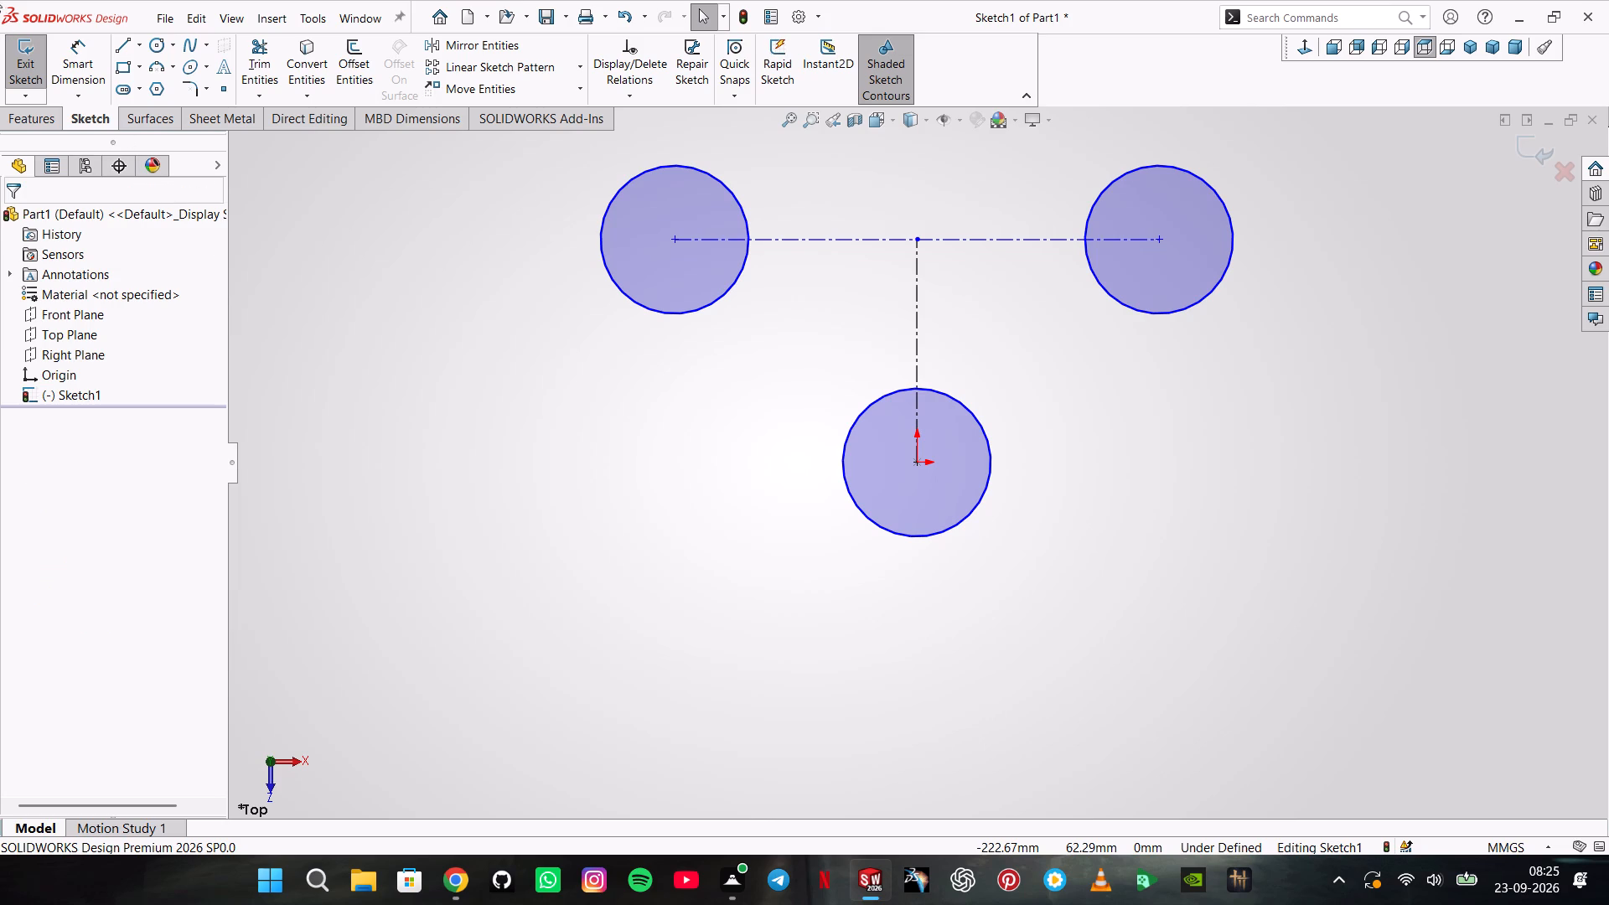
# Sketch a three-point arc of about 311 mm radius between the tops of the two upper circles, bowing down toward the origin.
pyautogui.click(157, 75)
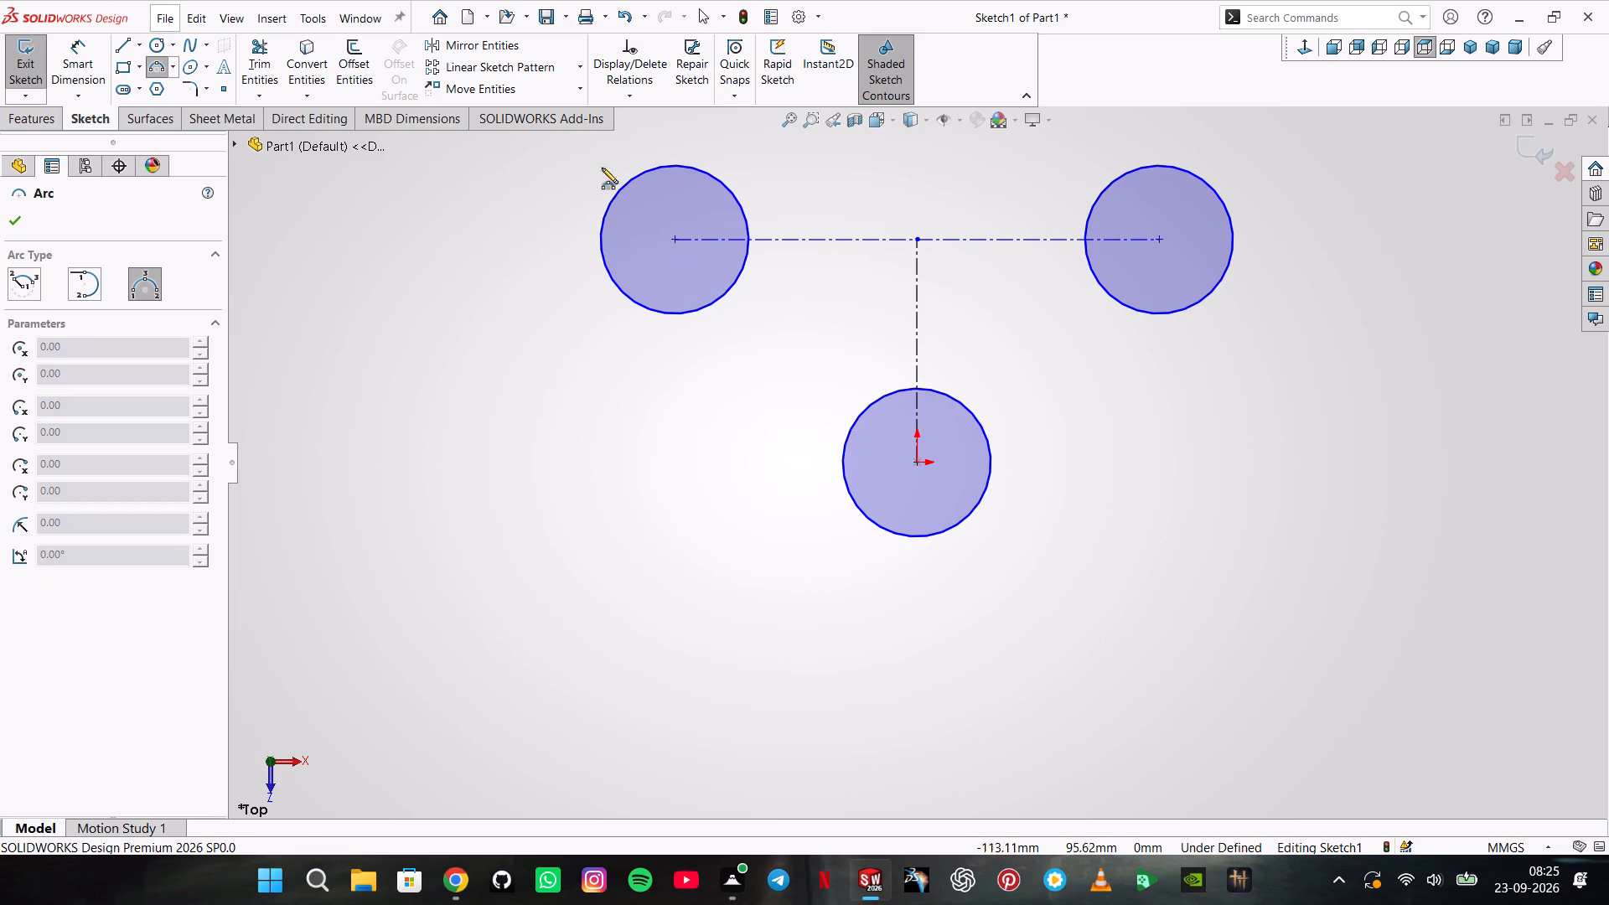
pyautogui.click(671, 165)
pyautogui.click(1162, 163)
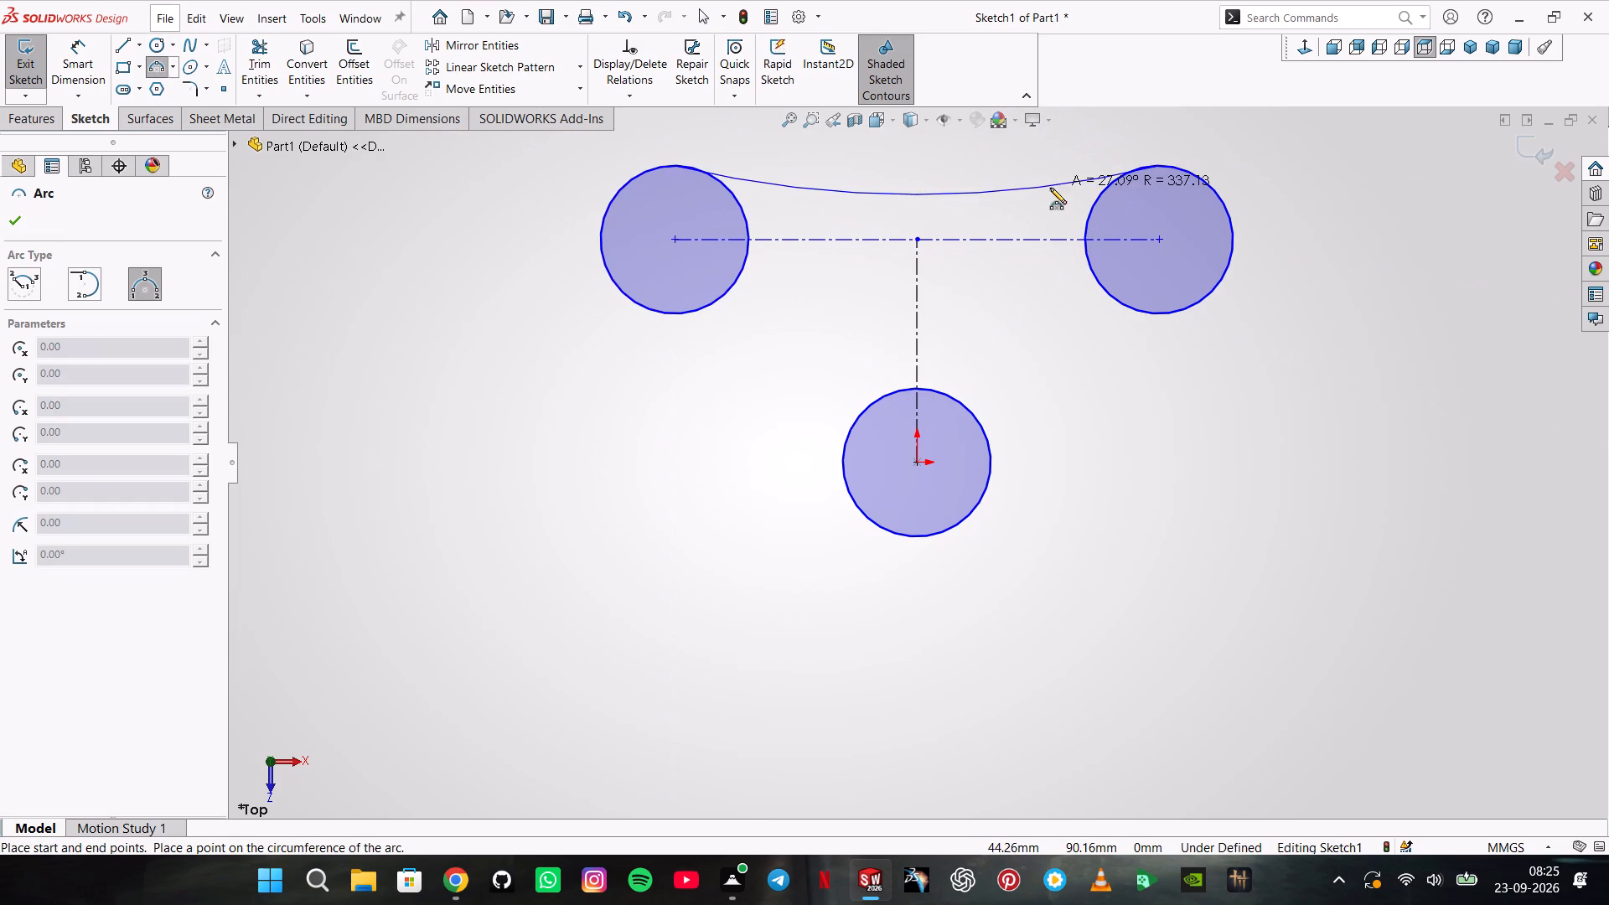
pyautogui.click(1043, 189)
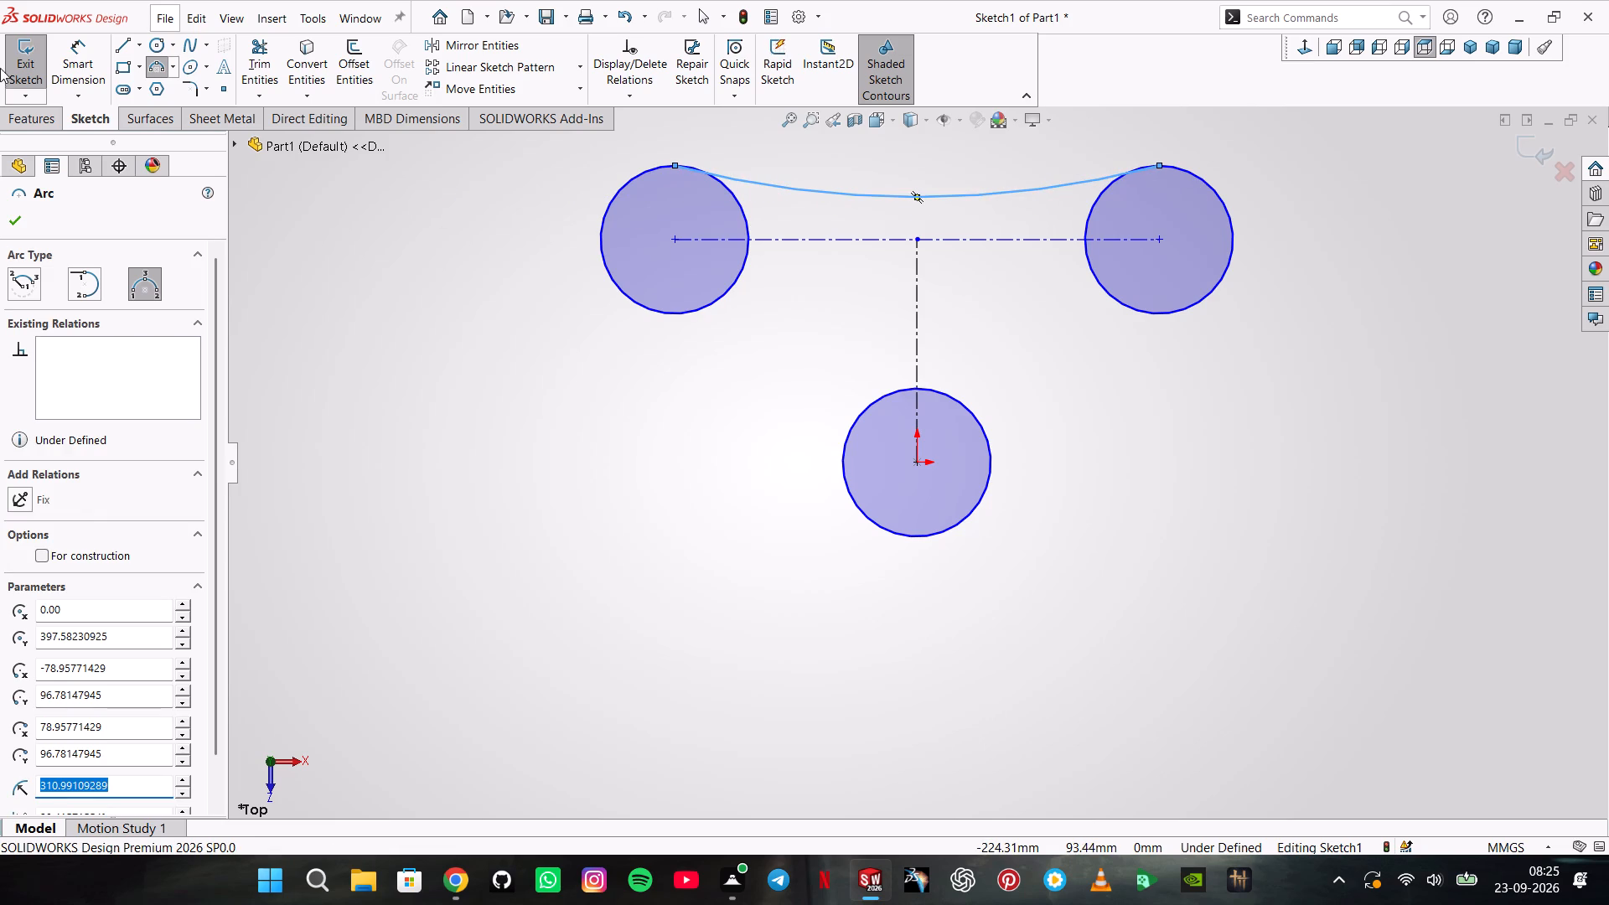
# Sketch a slanted line from beyond the upper-left circle's outer side, across that circle, to below and left of the origin circle.
pyautogui.click(118, 44)
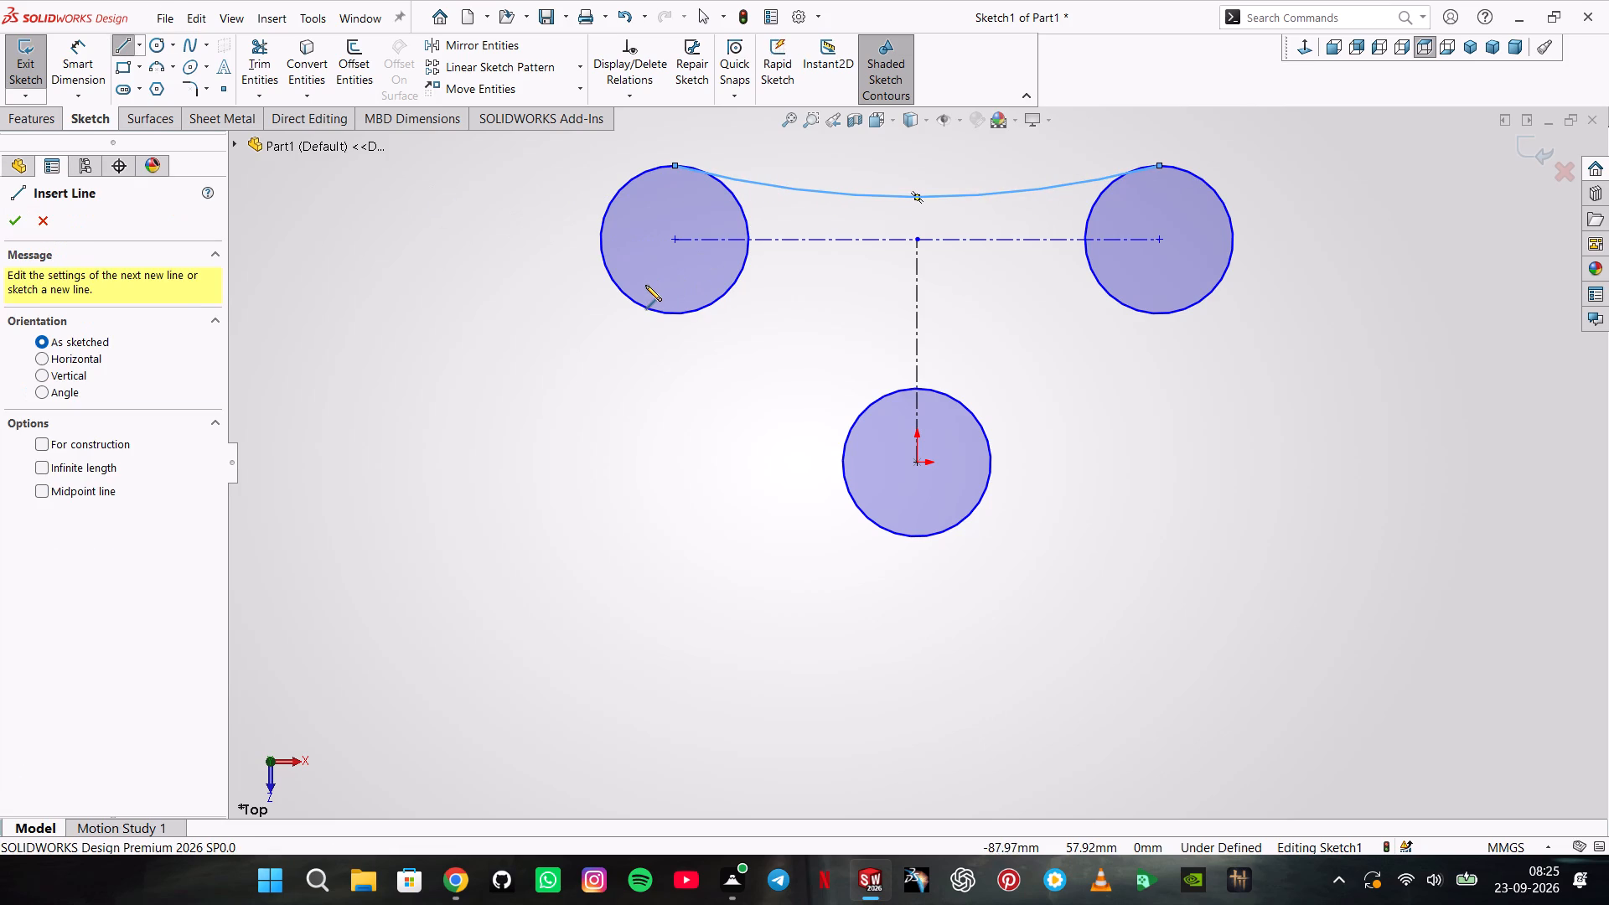
pyautogui.click(566, 211)
pyautogui.click(880, 617)
pyautogui.doubleClick(691, 561)
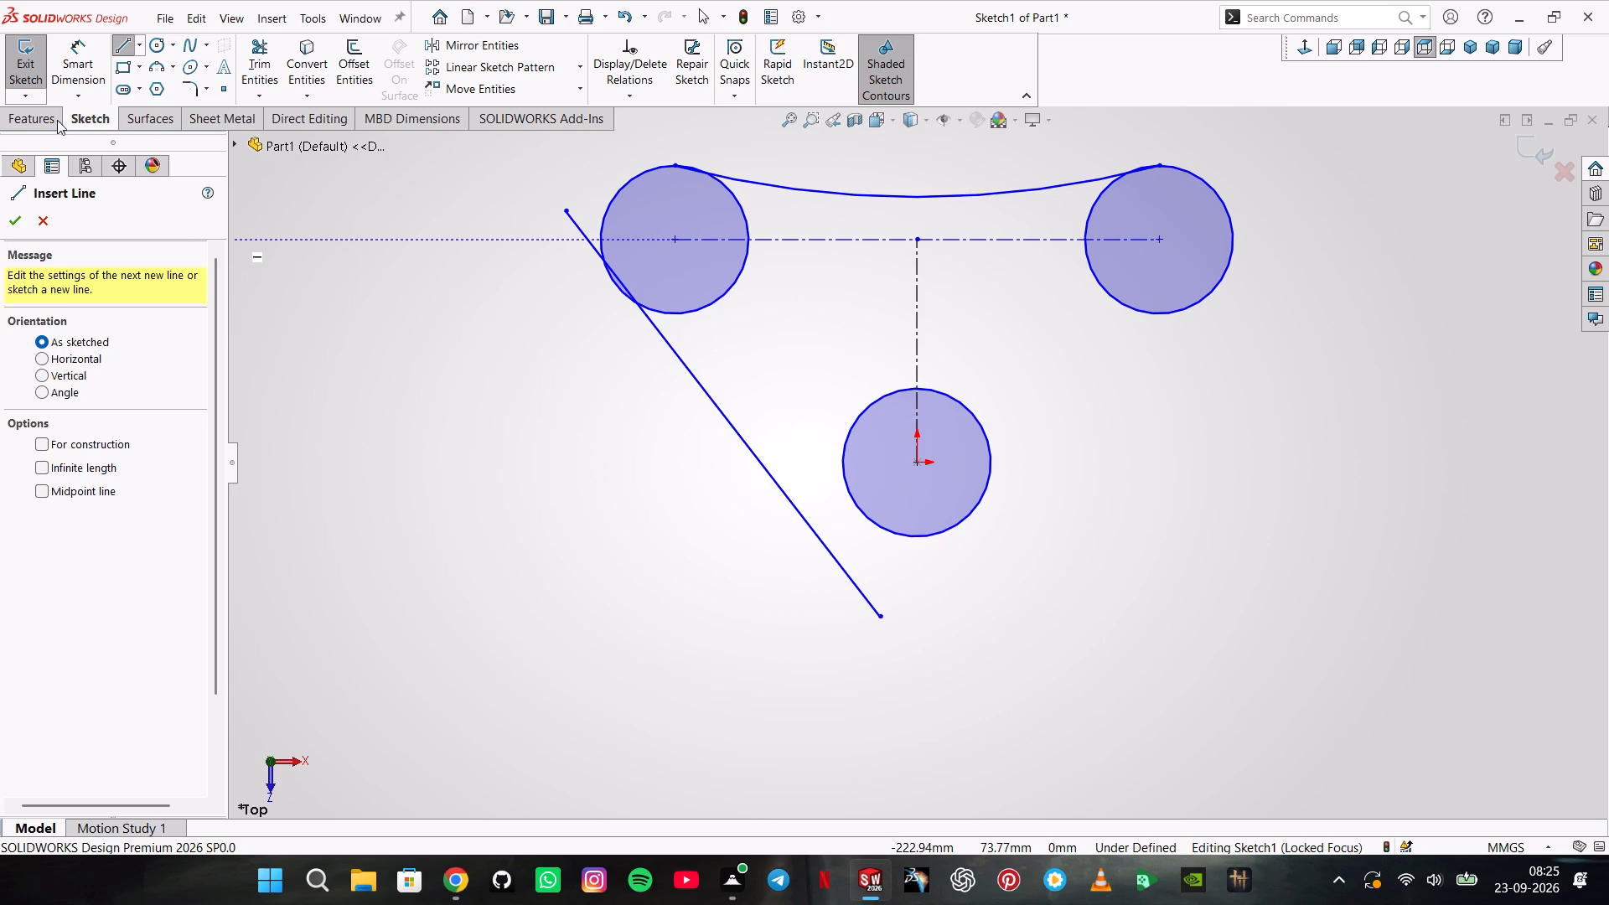
# Make the slanted line tangent to the upper-left circle and to the circle at the origin.
pyautogui.press('Escape')
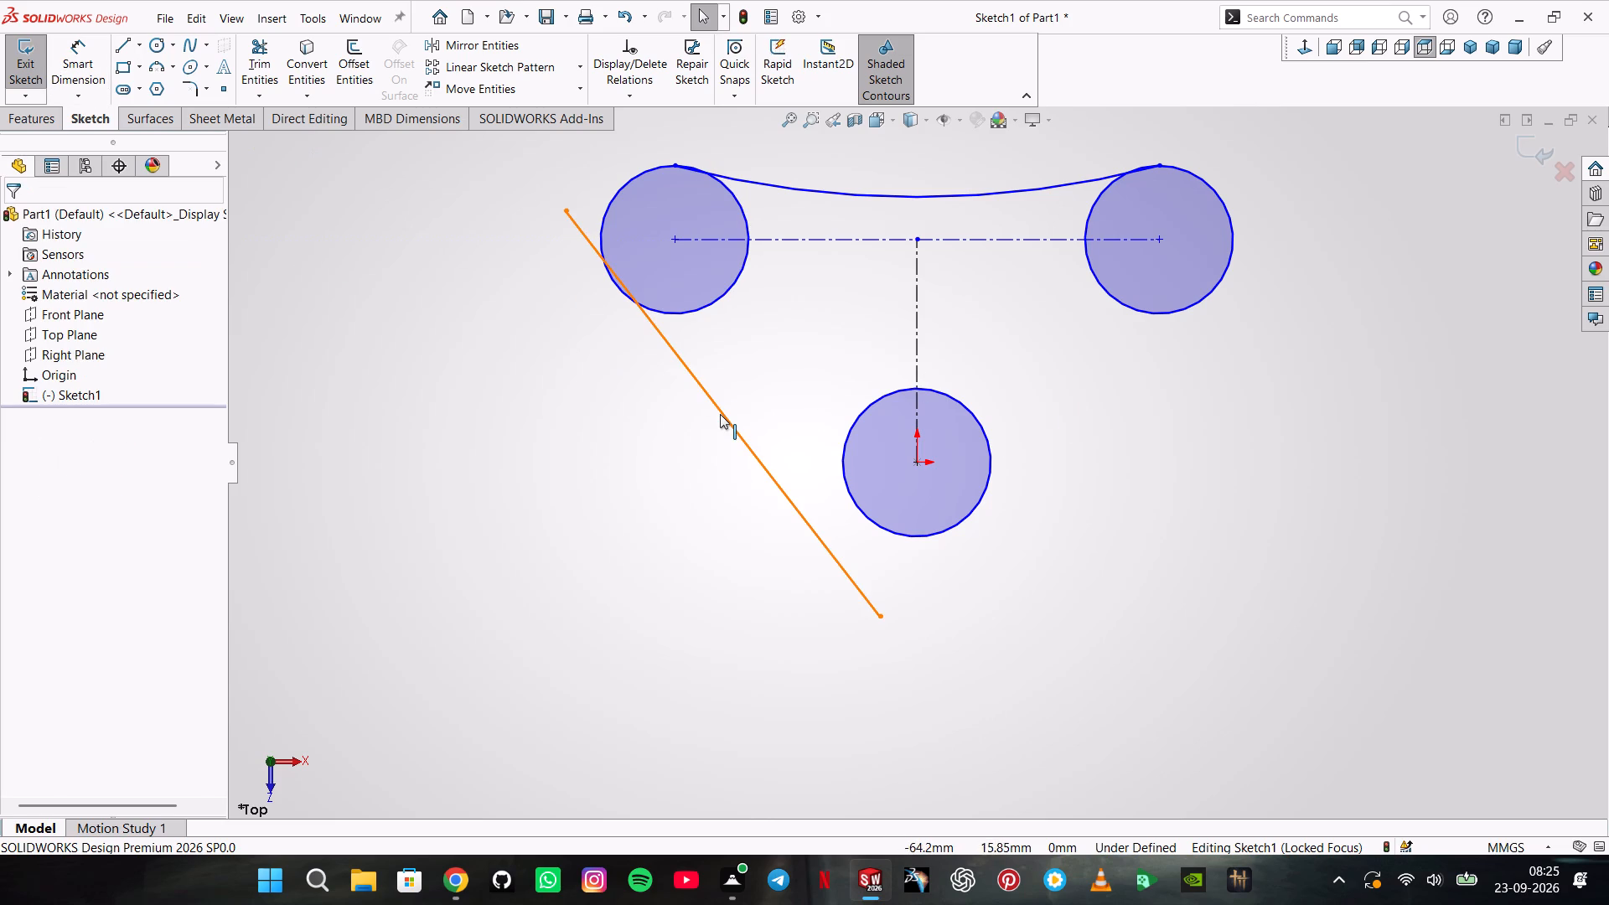
pyautogui.keyDown('ctrl'); pyautogui.click(720, 414); pyautogui.keyUp('ctrl')
pyautogui.keyDown('ctrl'); pyautogui.click(686, 311); pyautogui.keyUp('ctrl')
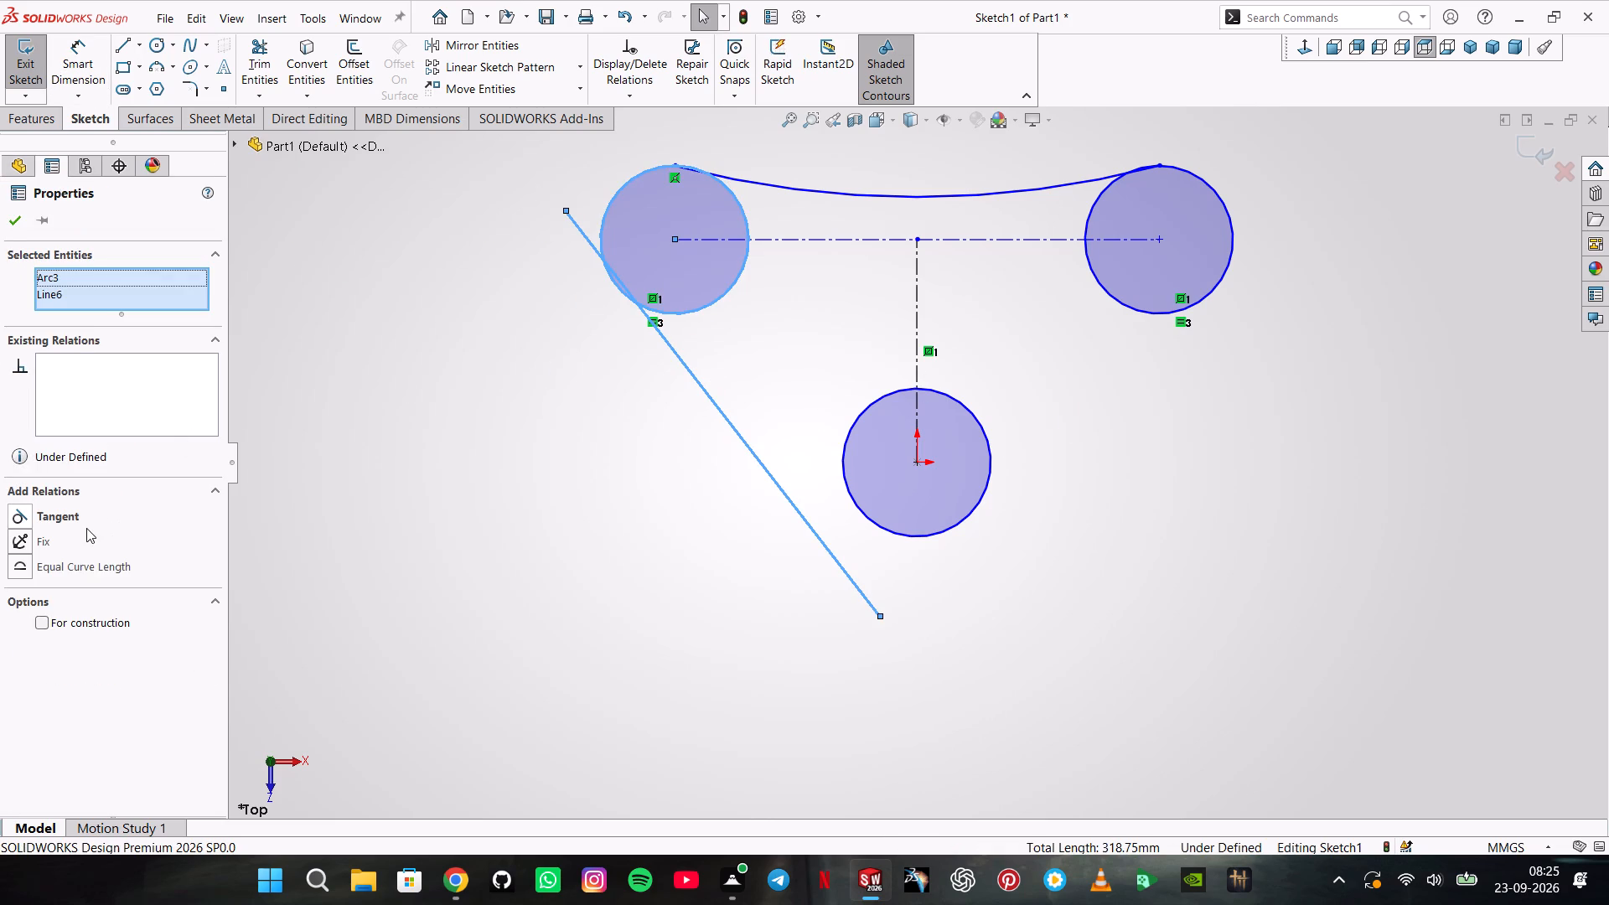
pyautogui.click(83, 525)
pyautogui.click(449, 383)
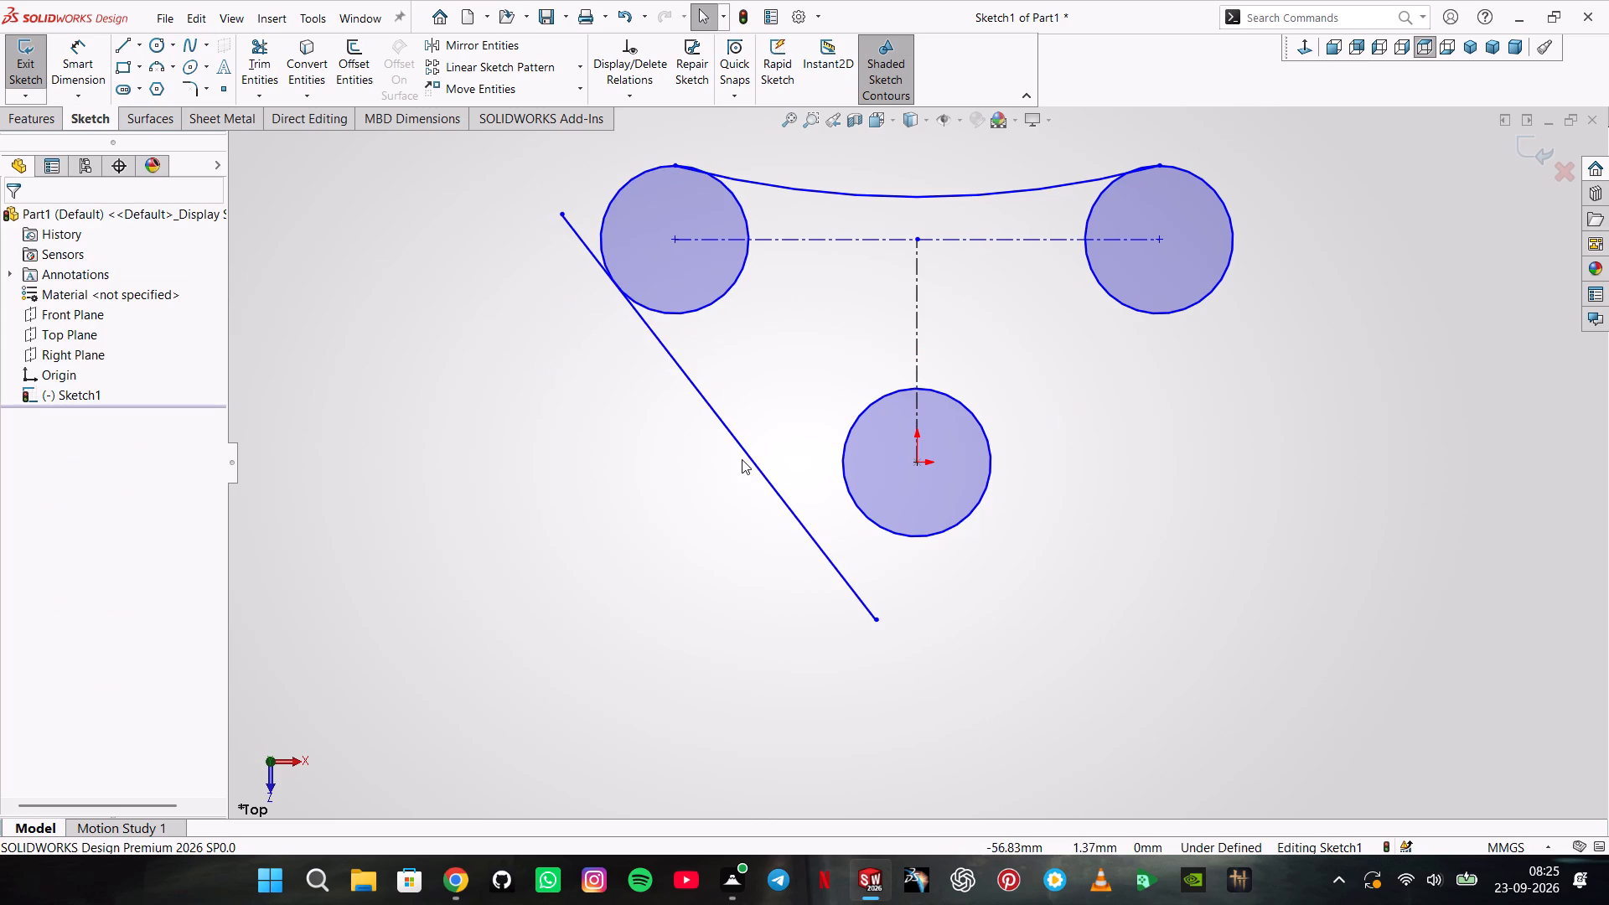
pyautogui.keyDown('ctrl'); pyautogui.click(742, 459); pyautogui.keyUp('ctrl')
pyautogui.keyDown('ctrl'); pyautogui.click(751, 453); pyautogui.keyUp('ctrl')
pyautogui.keyDown('ctrl'); pyautogui.click(858, 422); pyautogui.keyUp('ctrl')
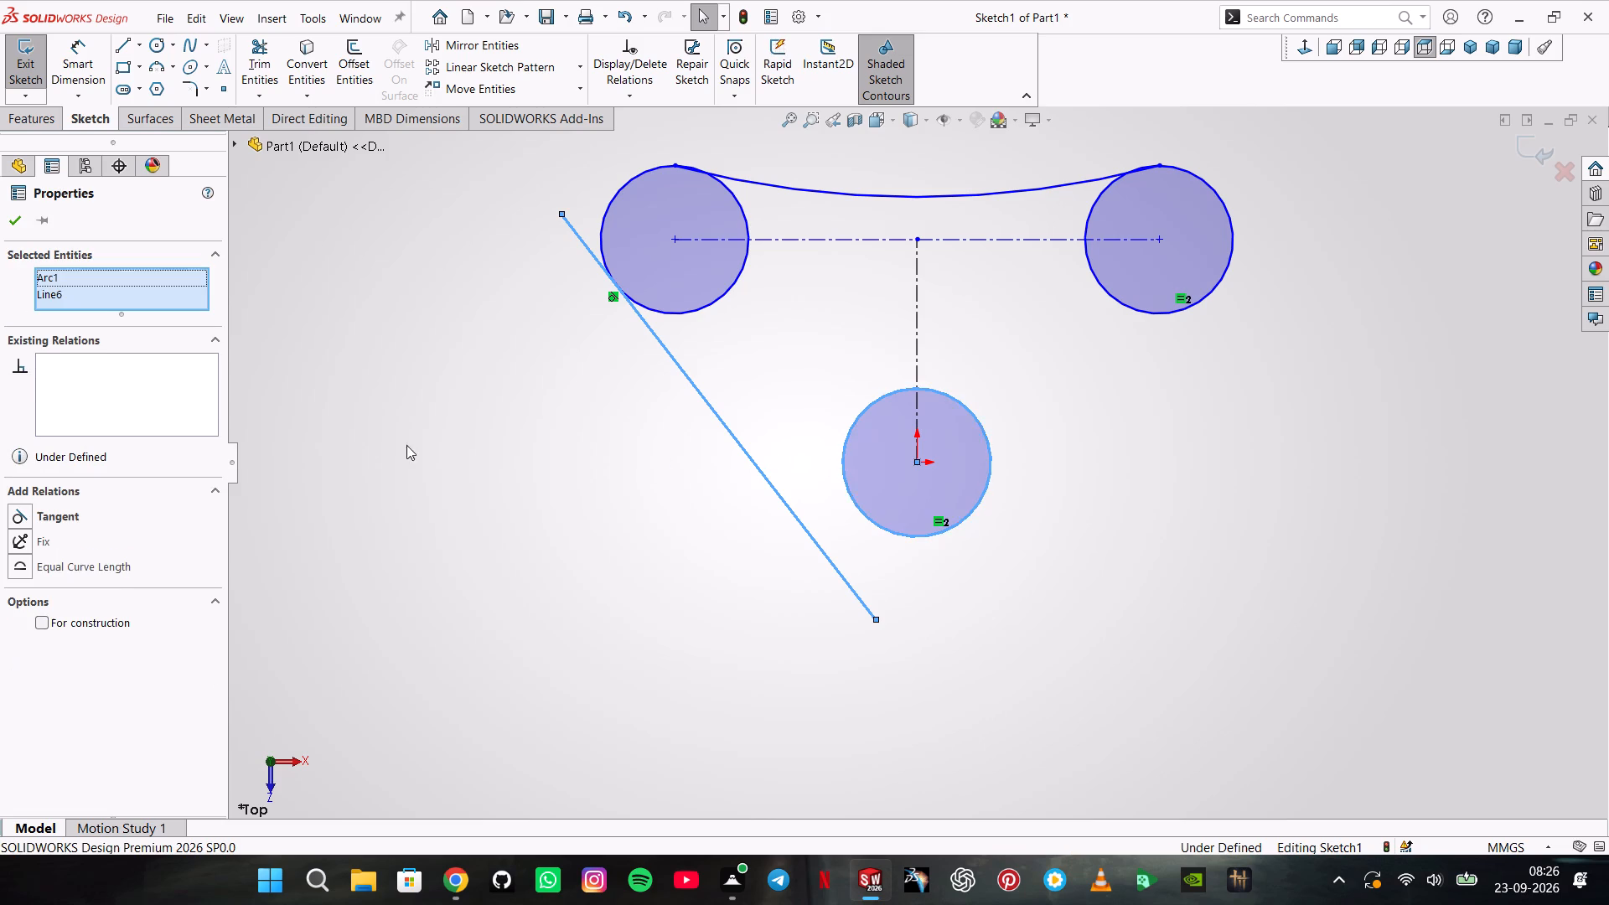
pyautogui.click(84, 519)
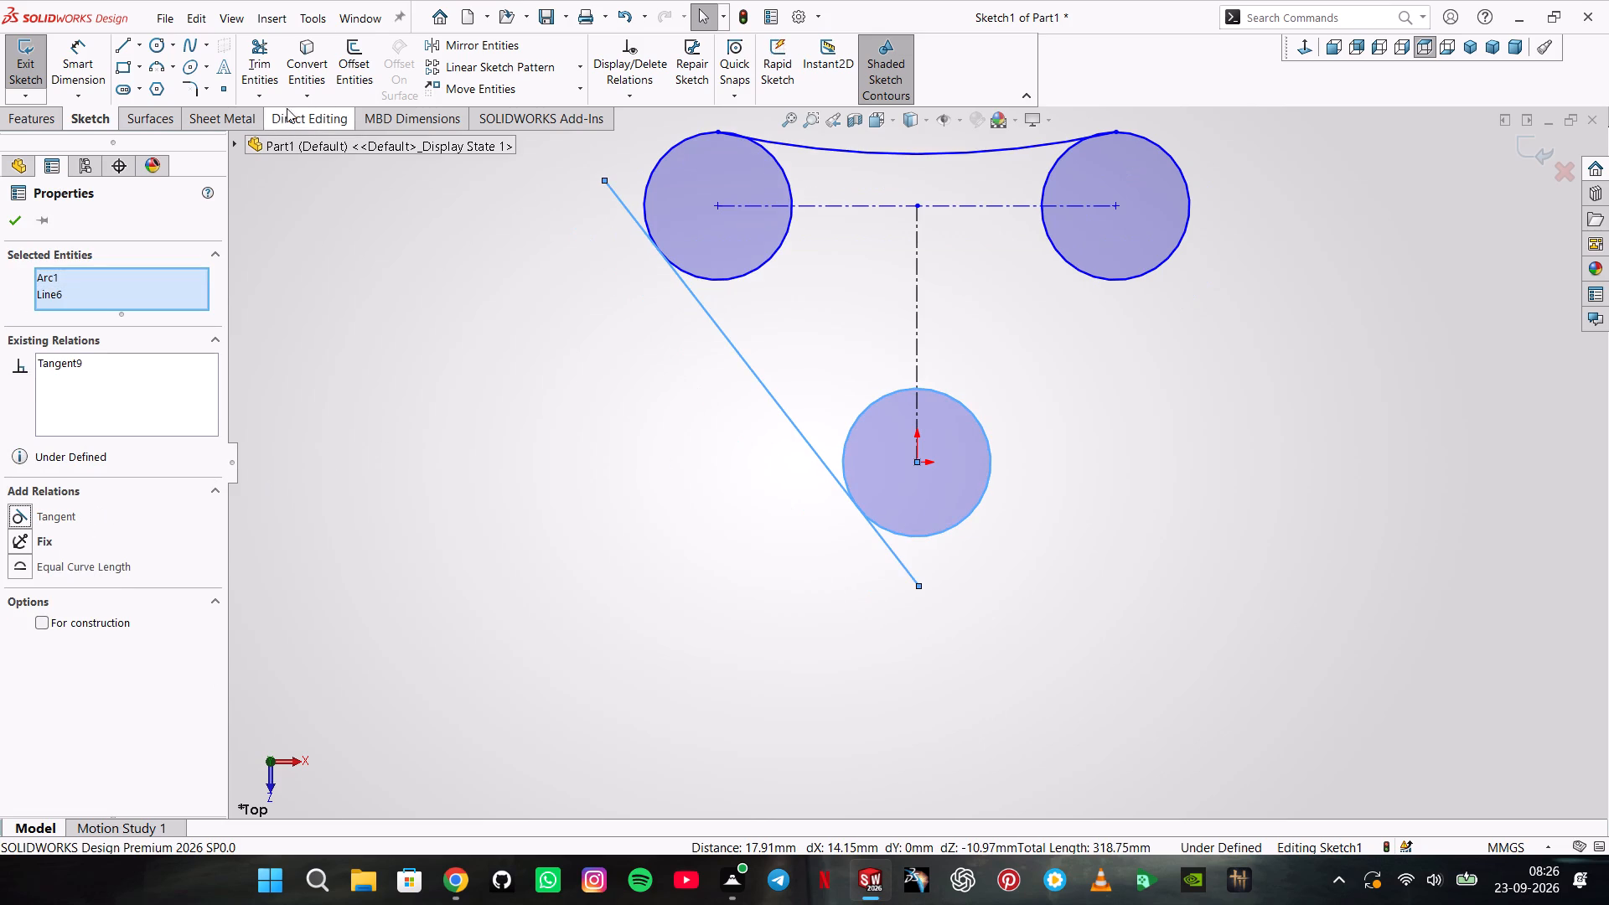
# Trim both ends of the slanted line that extend past its tangent points on the two circles.
pyautogui.click(262, 61)
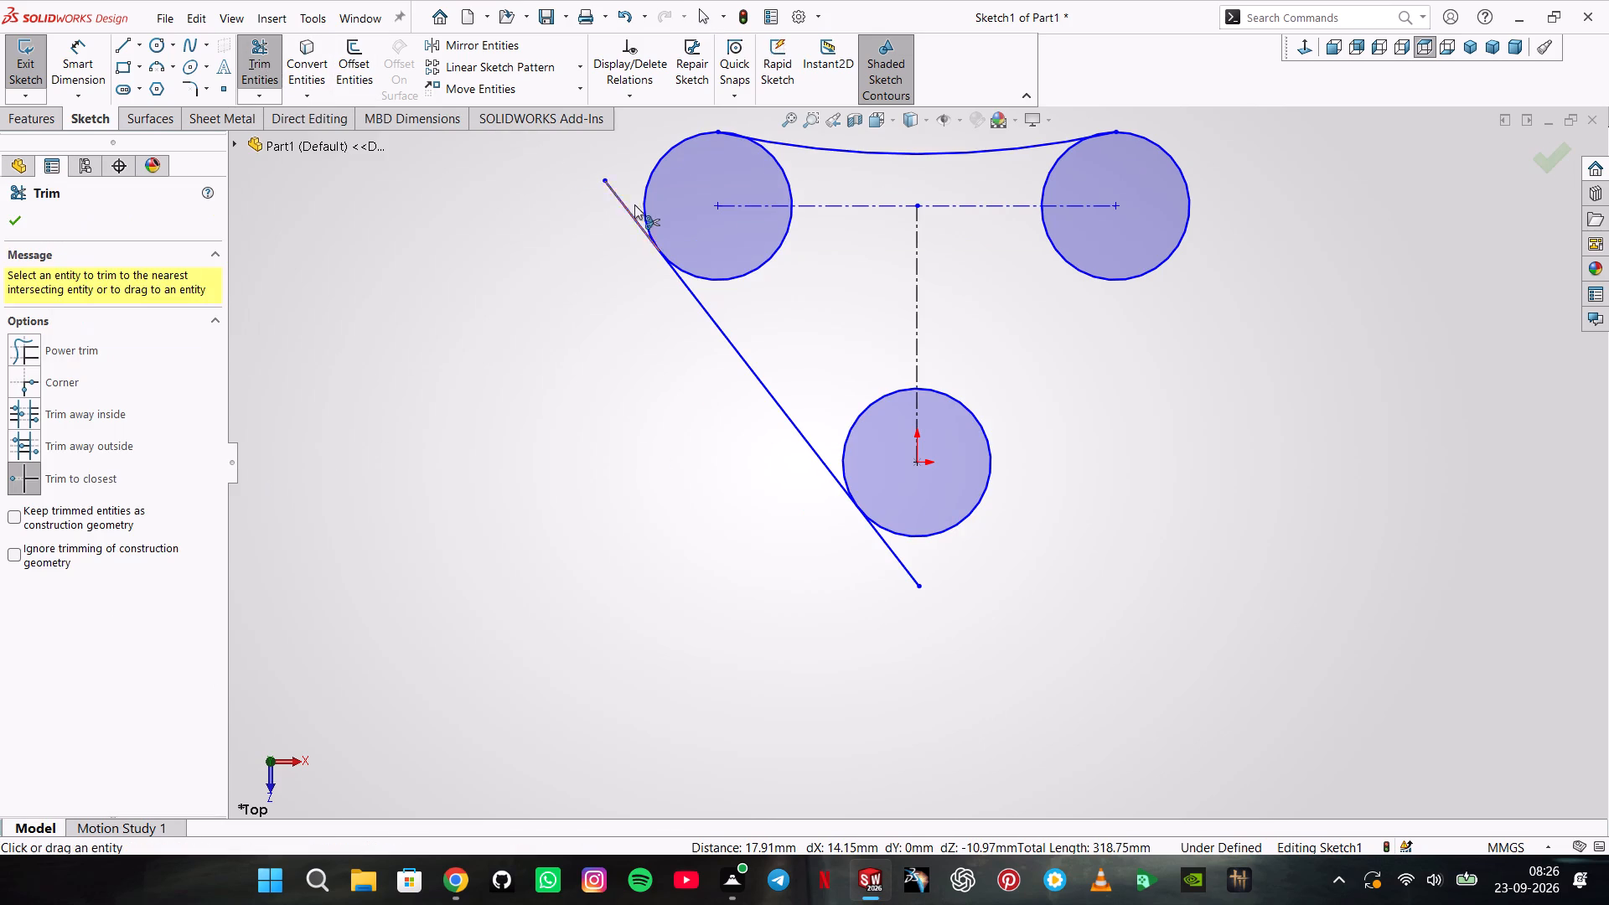
pyautogui.click(623, 209)
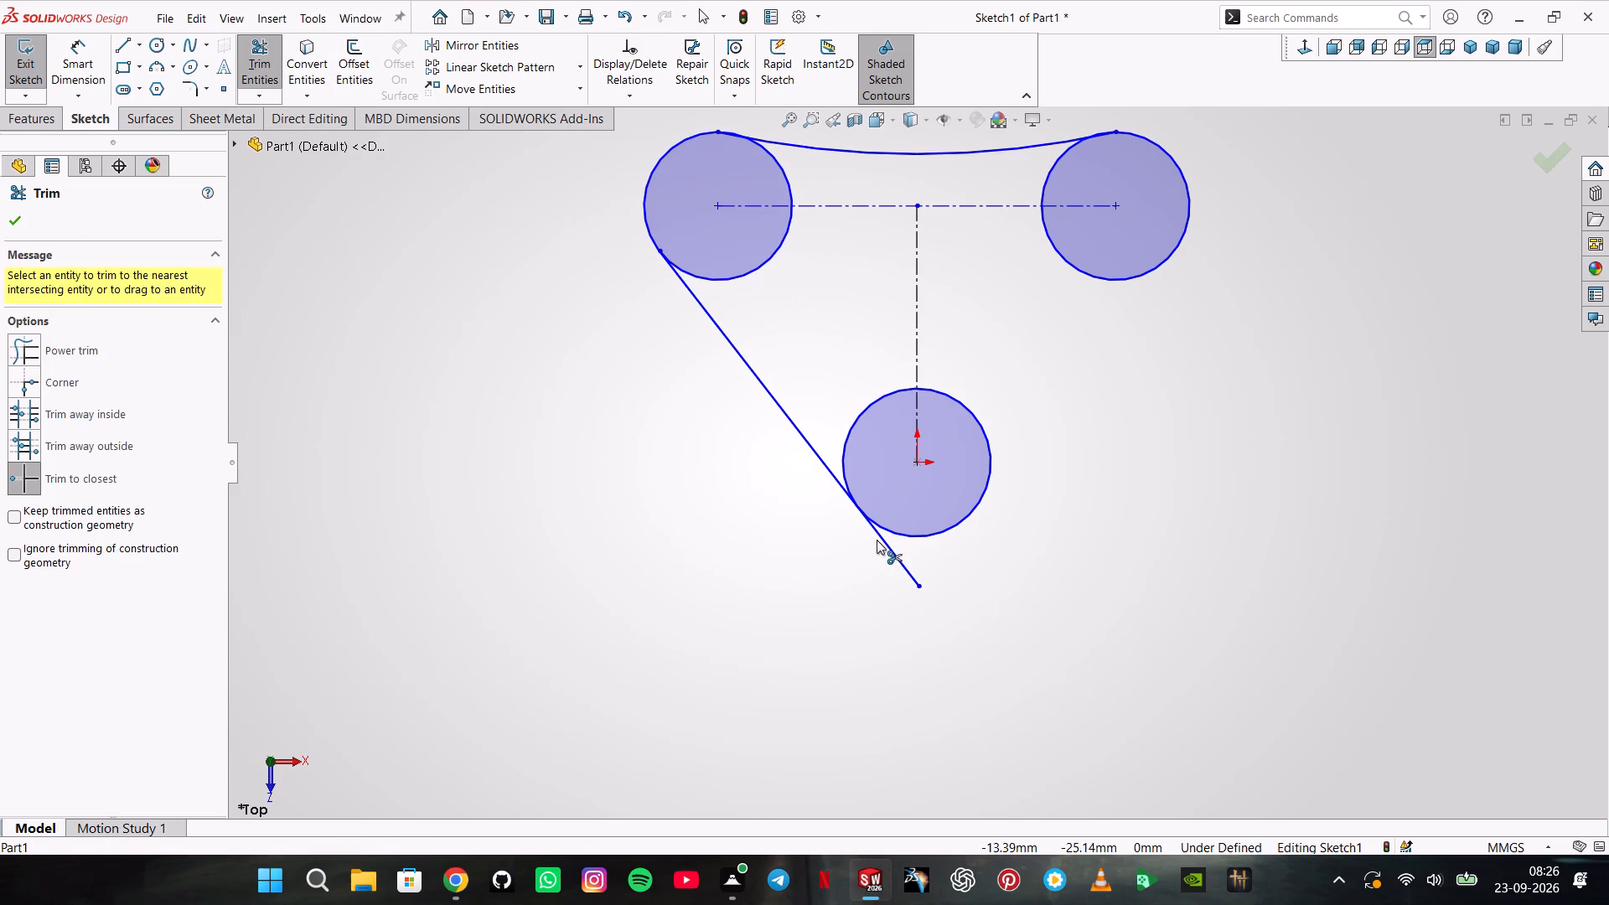
pyautogui.click(878, 539)
pyautogui.moveTo(366, 275); pyautogui.dragTo(351, 266)
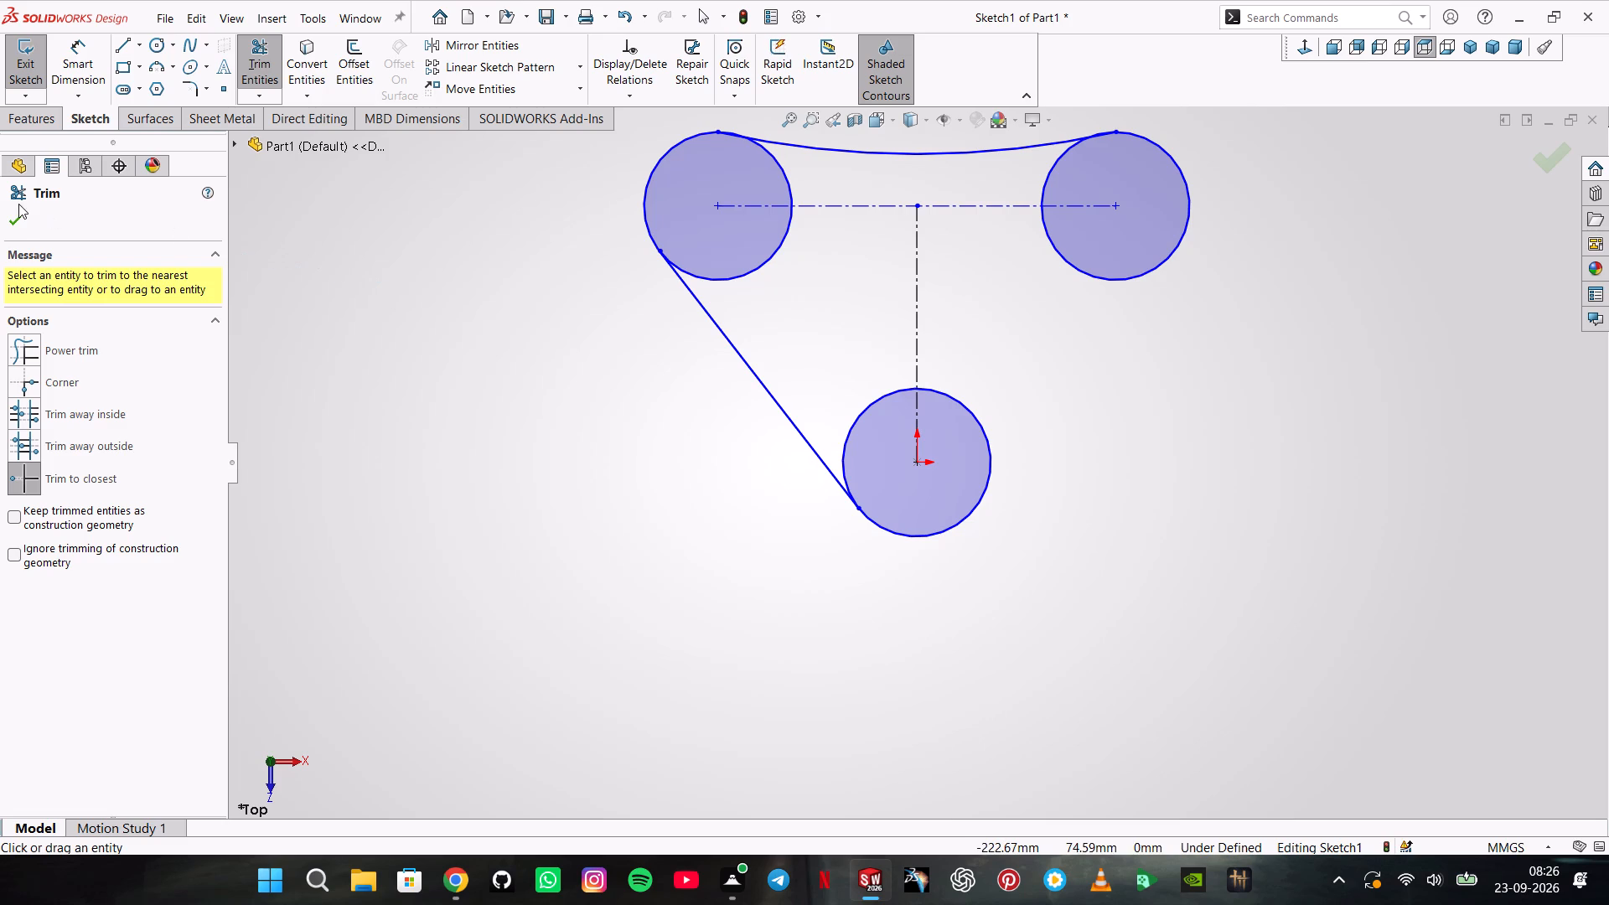
pyautogui.click(19, 217)
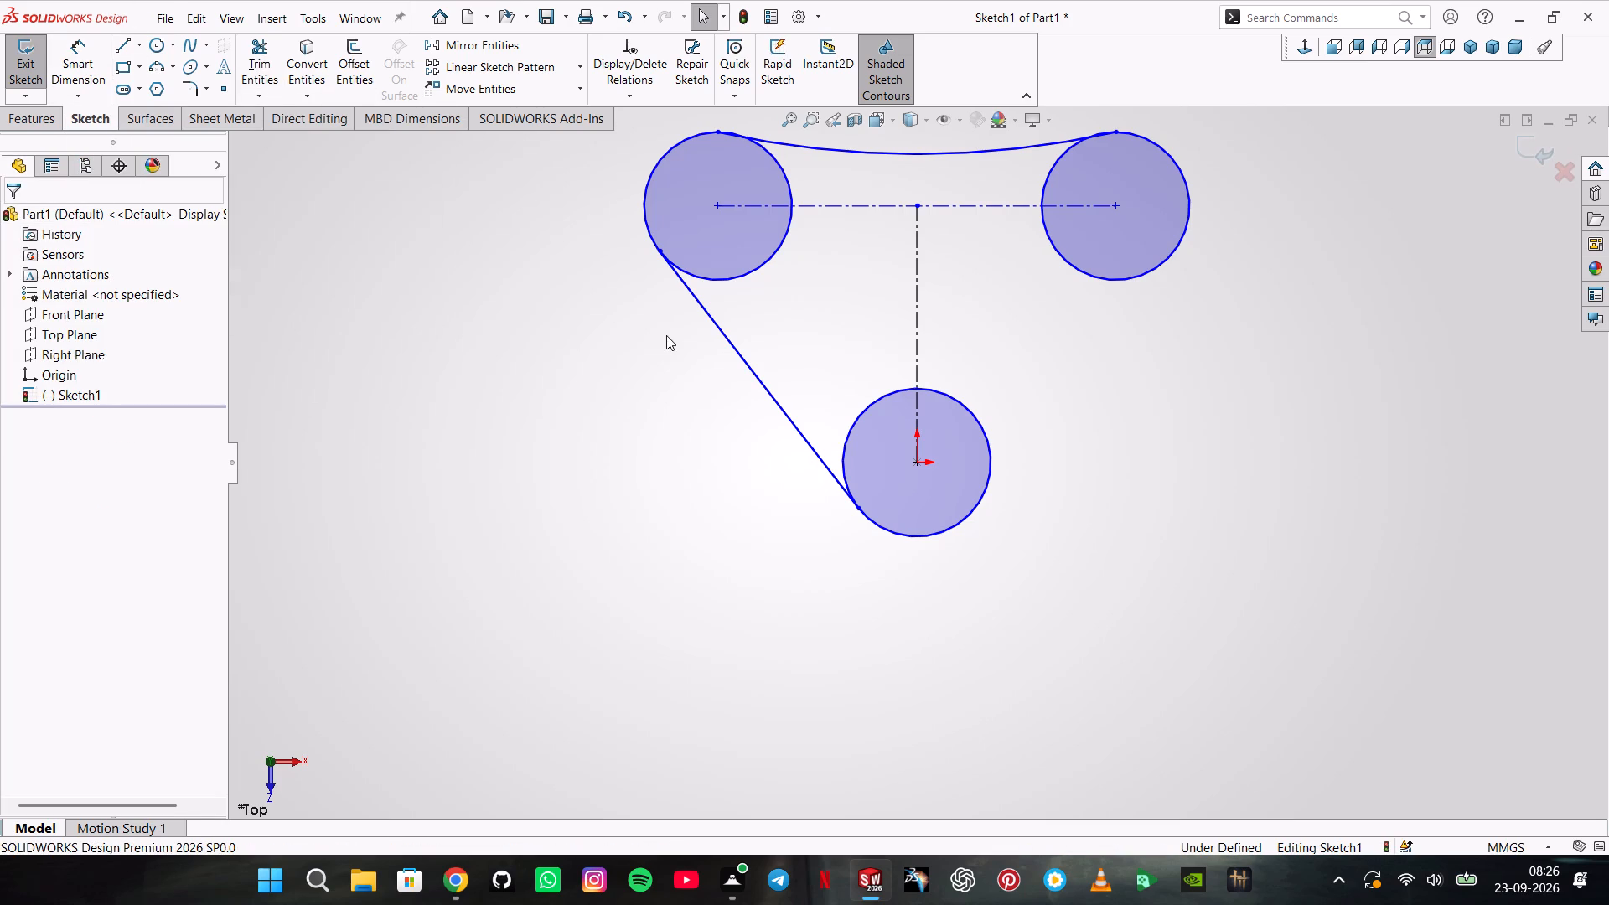
# Mirror the trimmed tangent line about the vertical centerline, keeping the original.
pyautogui.keyDown('ctrl'); pyautogui.click(717, 323); pyautogui.keyUp('ctrl')
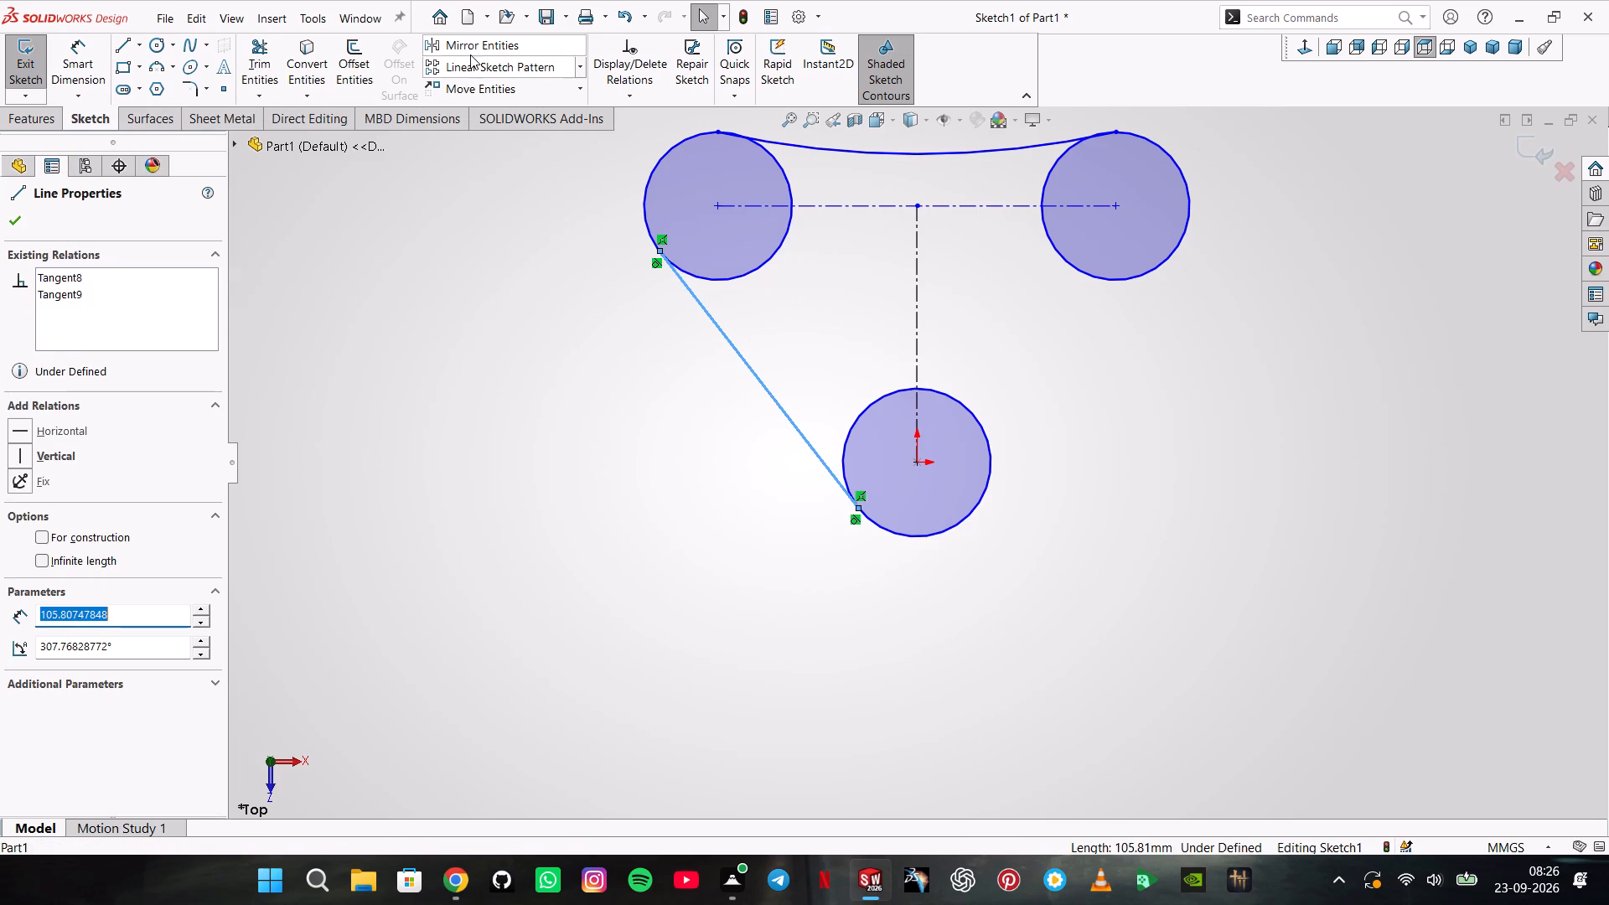
pyautogui.click(470, 54)
pyautogui.click(919, 291)
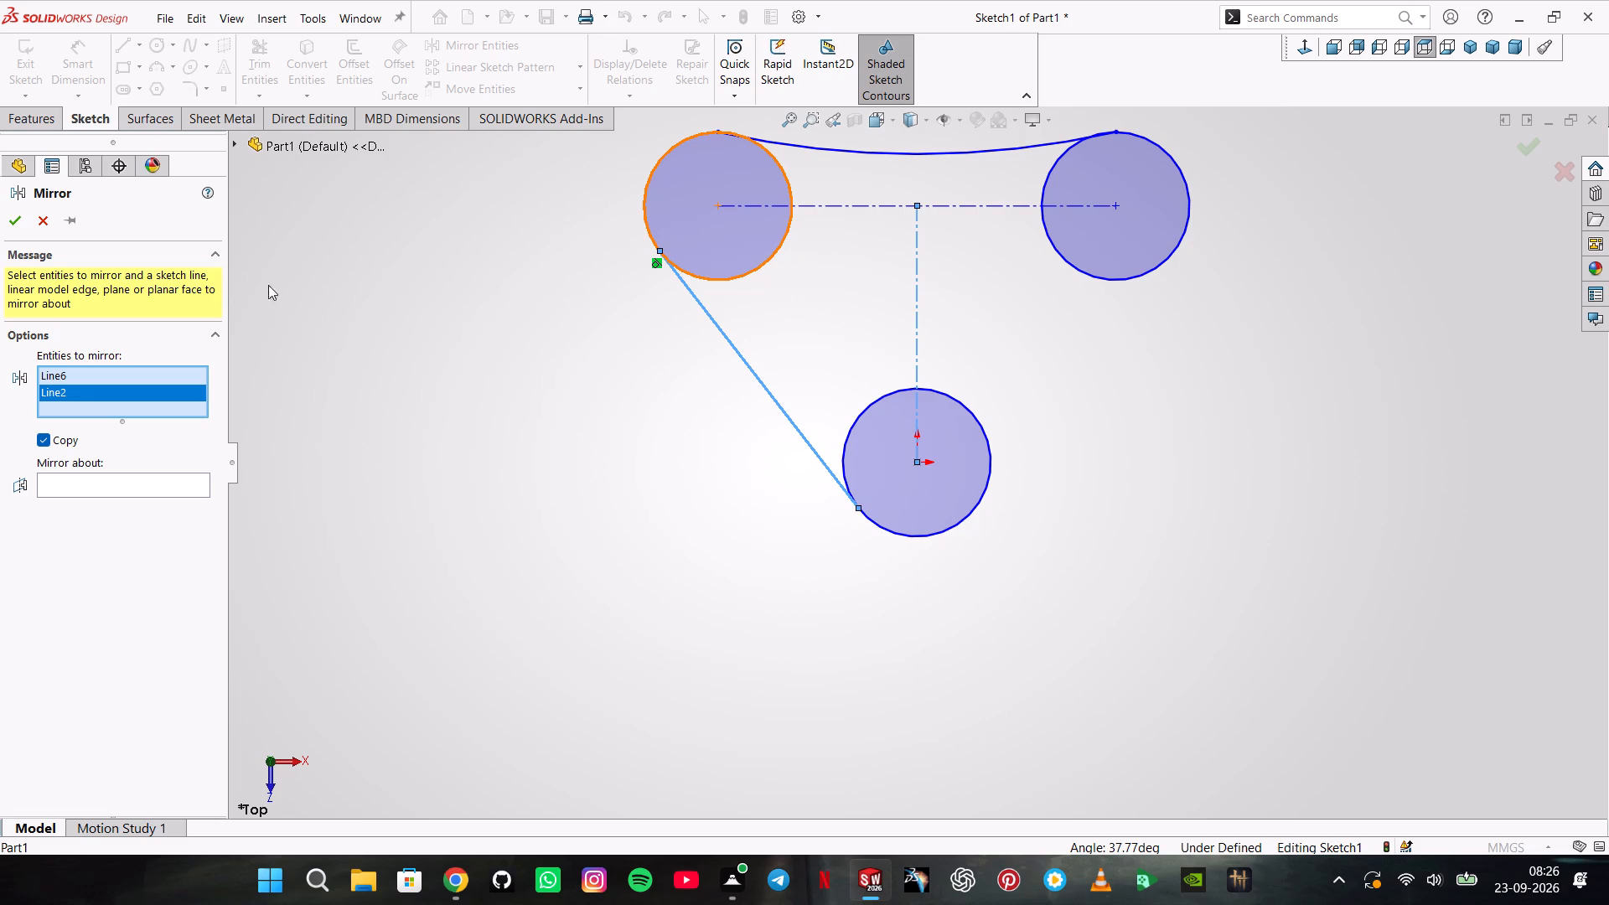
pyautogui.rightClick(130, 391)
pyautogui.click(145, 427)
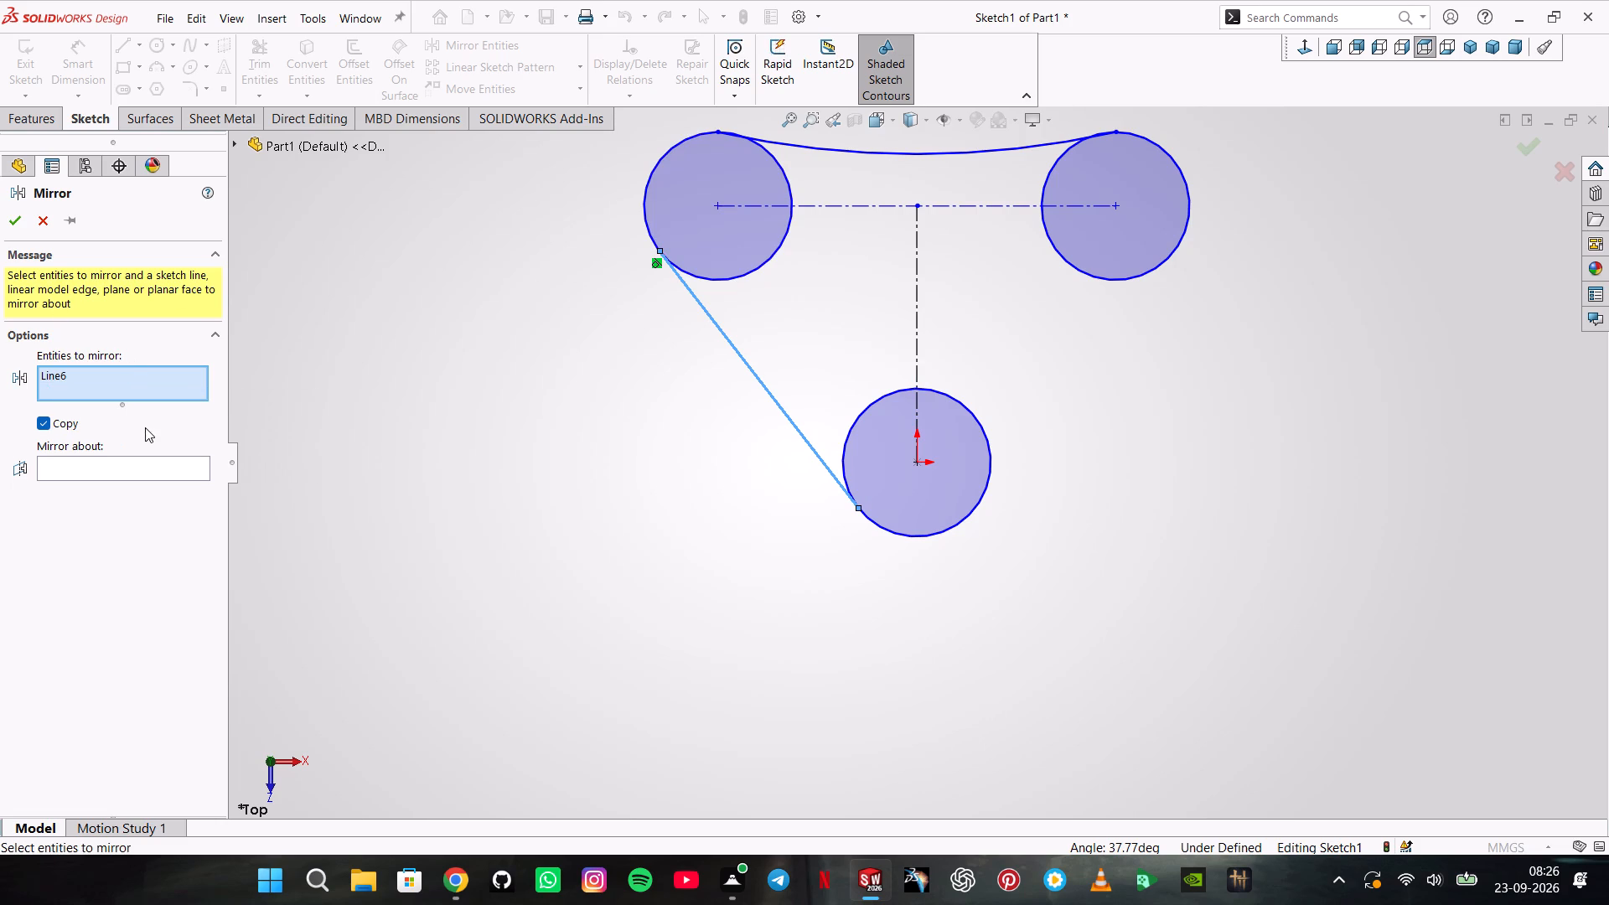
pyautogui.click(152, 467)
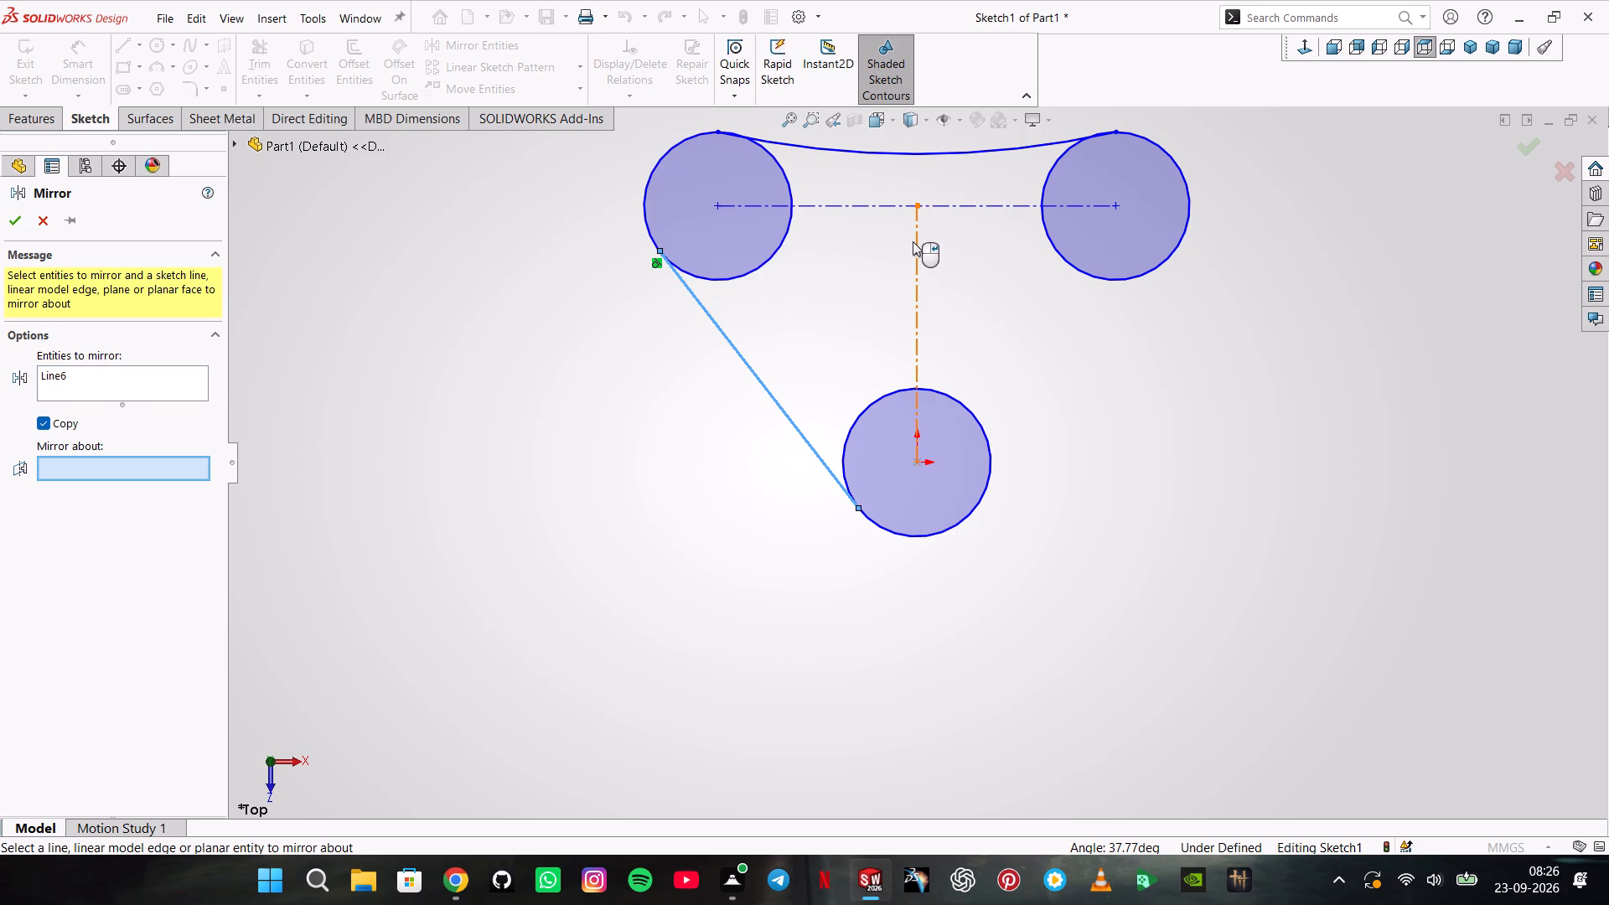
pyautogui.click(913, 241)
pyautogui.click(18, 223)
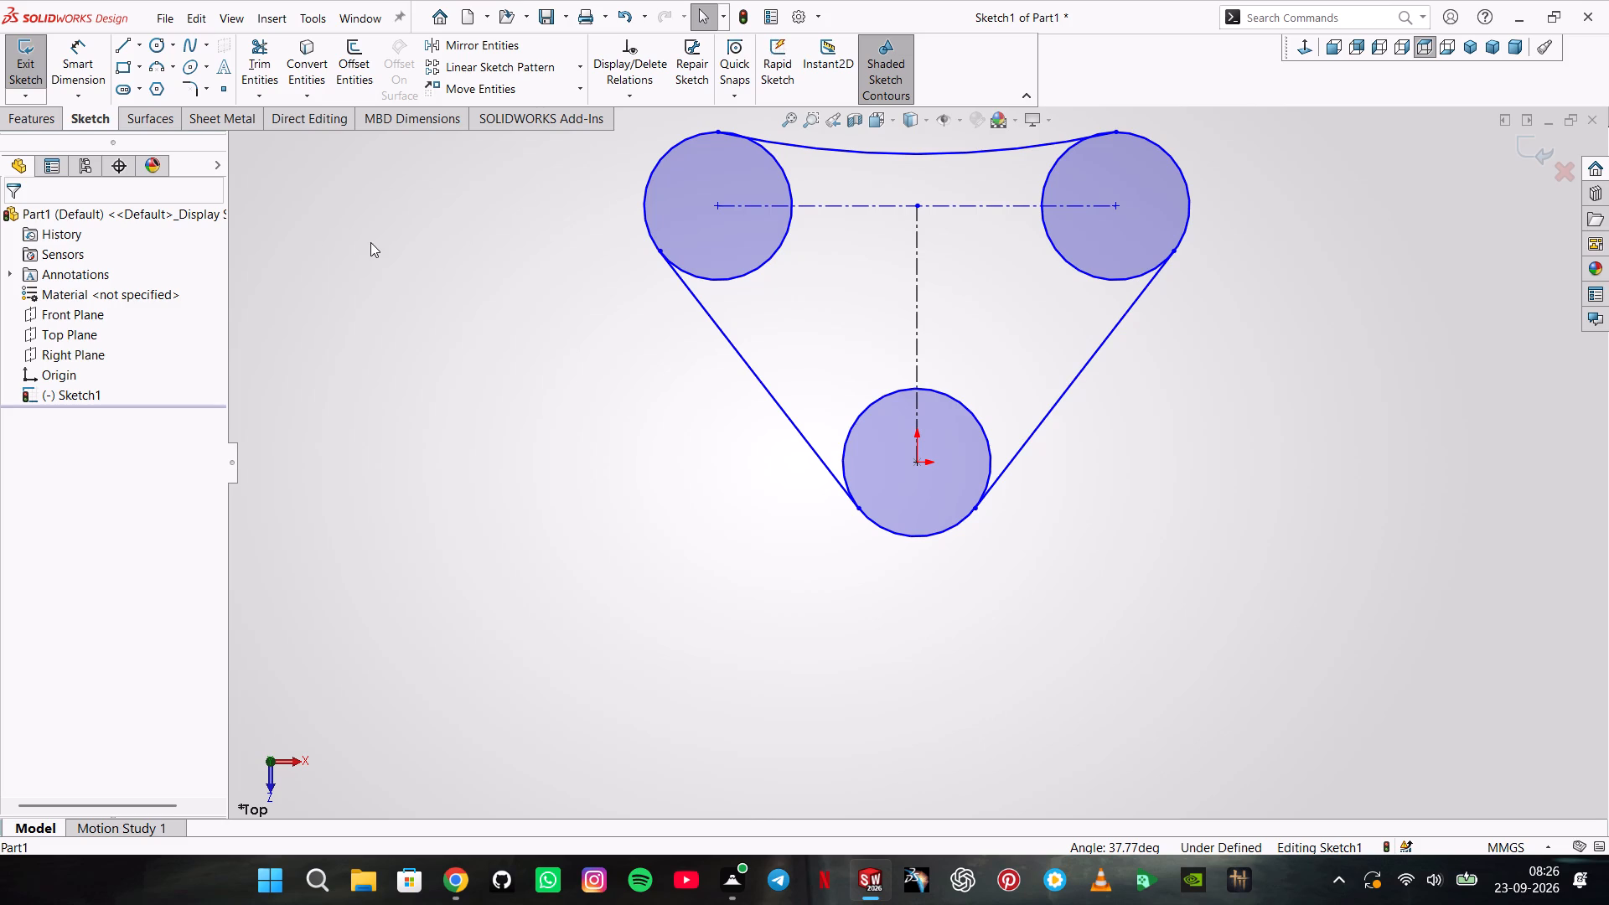
# Dimension the circle at the origin with a diameter of 70 mm.
pyautogui.click(56, 65)
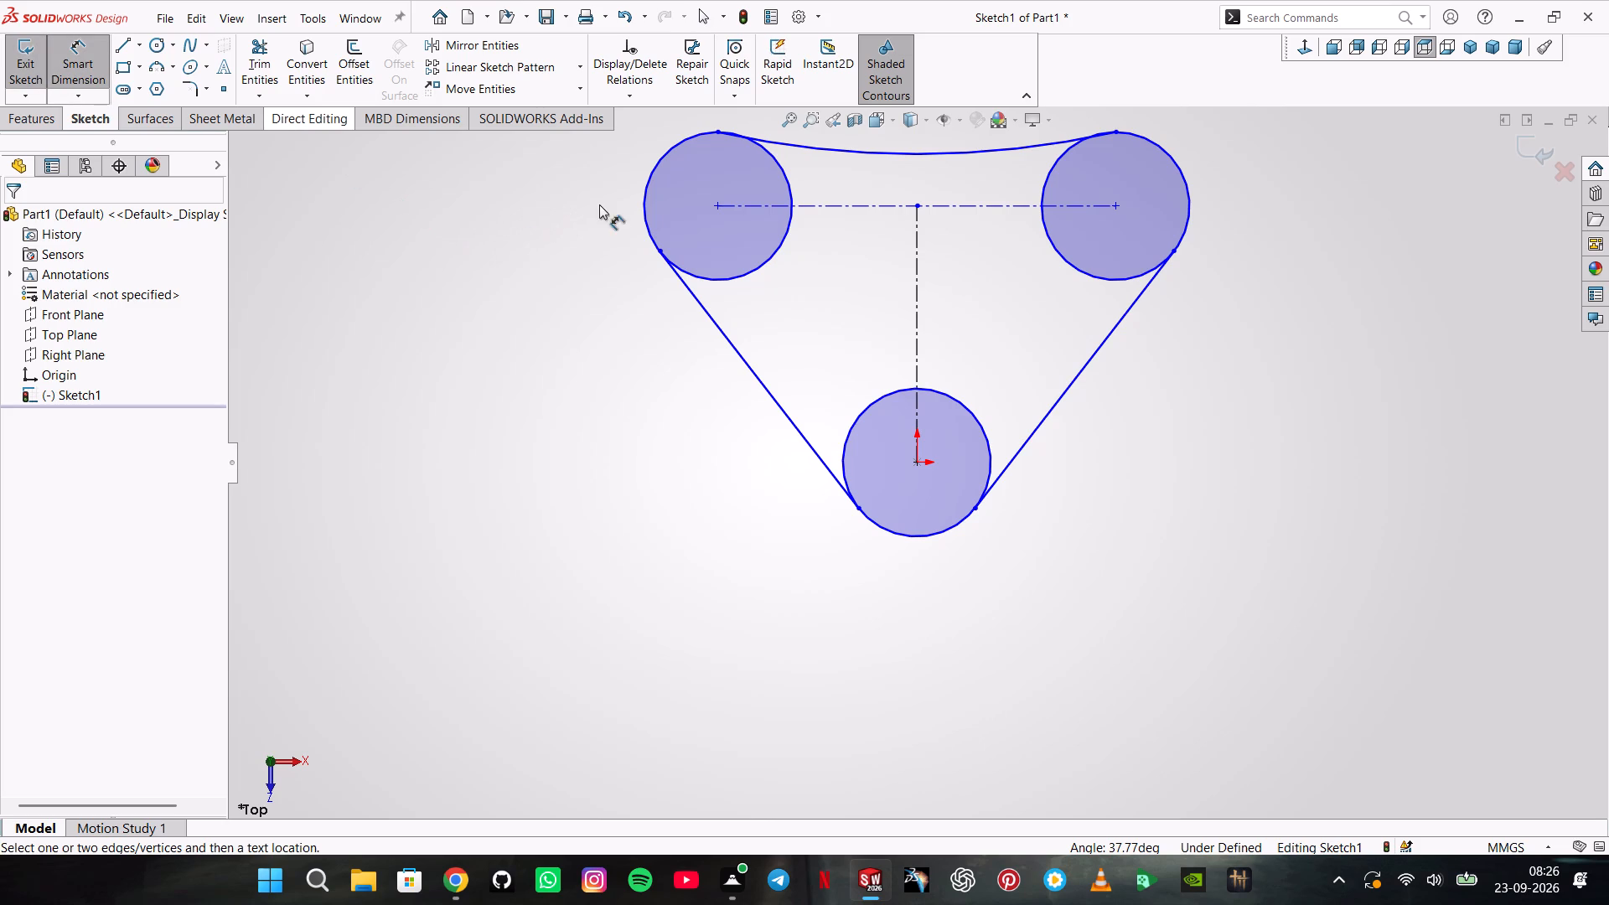
pyautogui.click(644, 222)
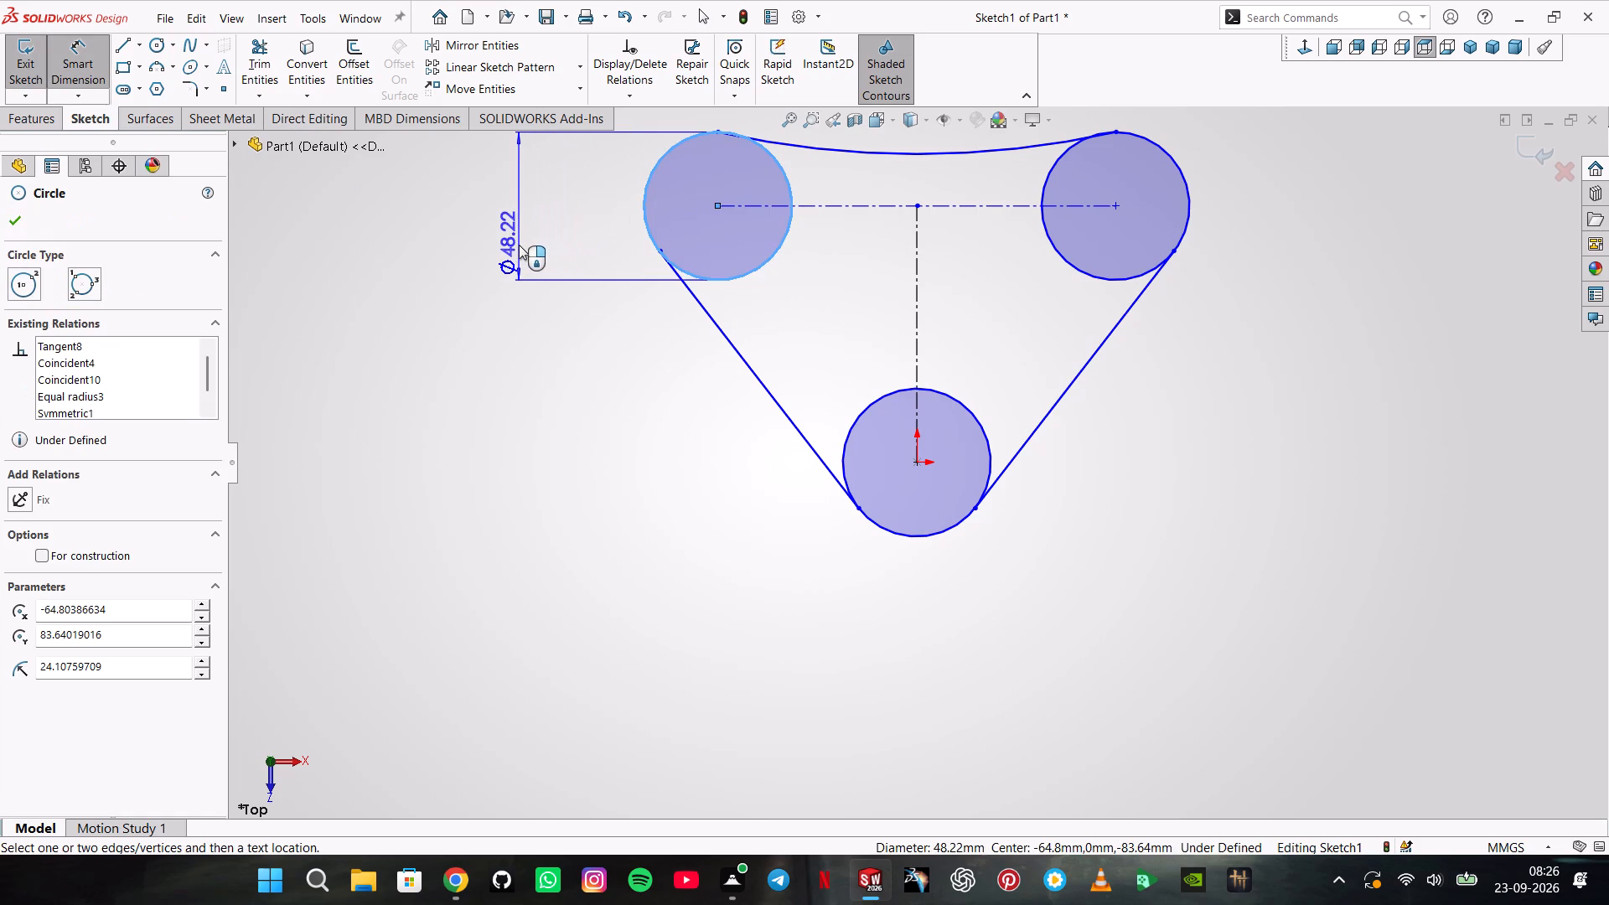
pyautogui.press('Escape')
pyautogui.click(846, 447)
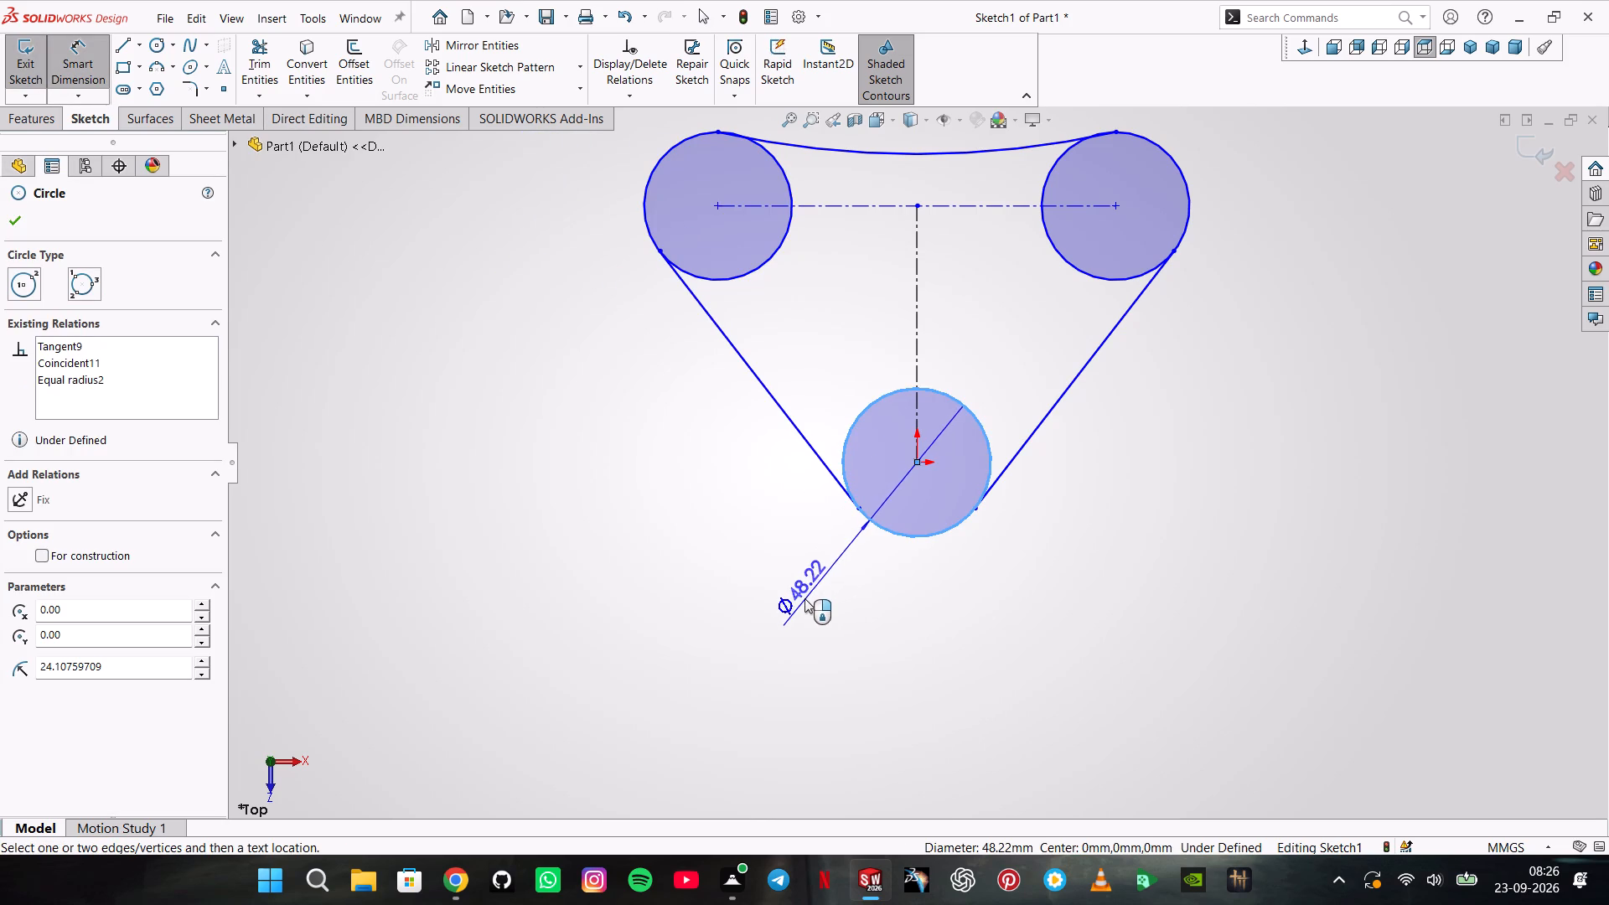
pyautogui.click(803, 599)
pyautogui.write('70')
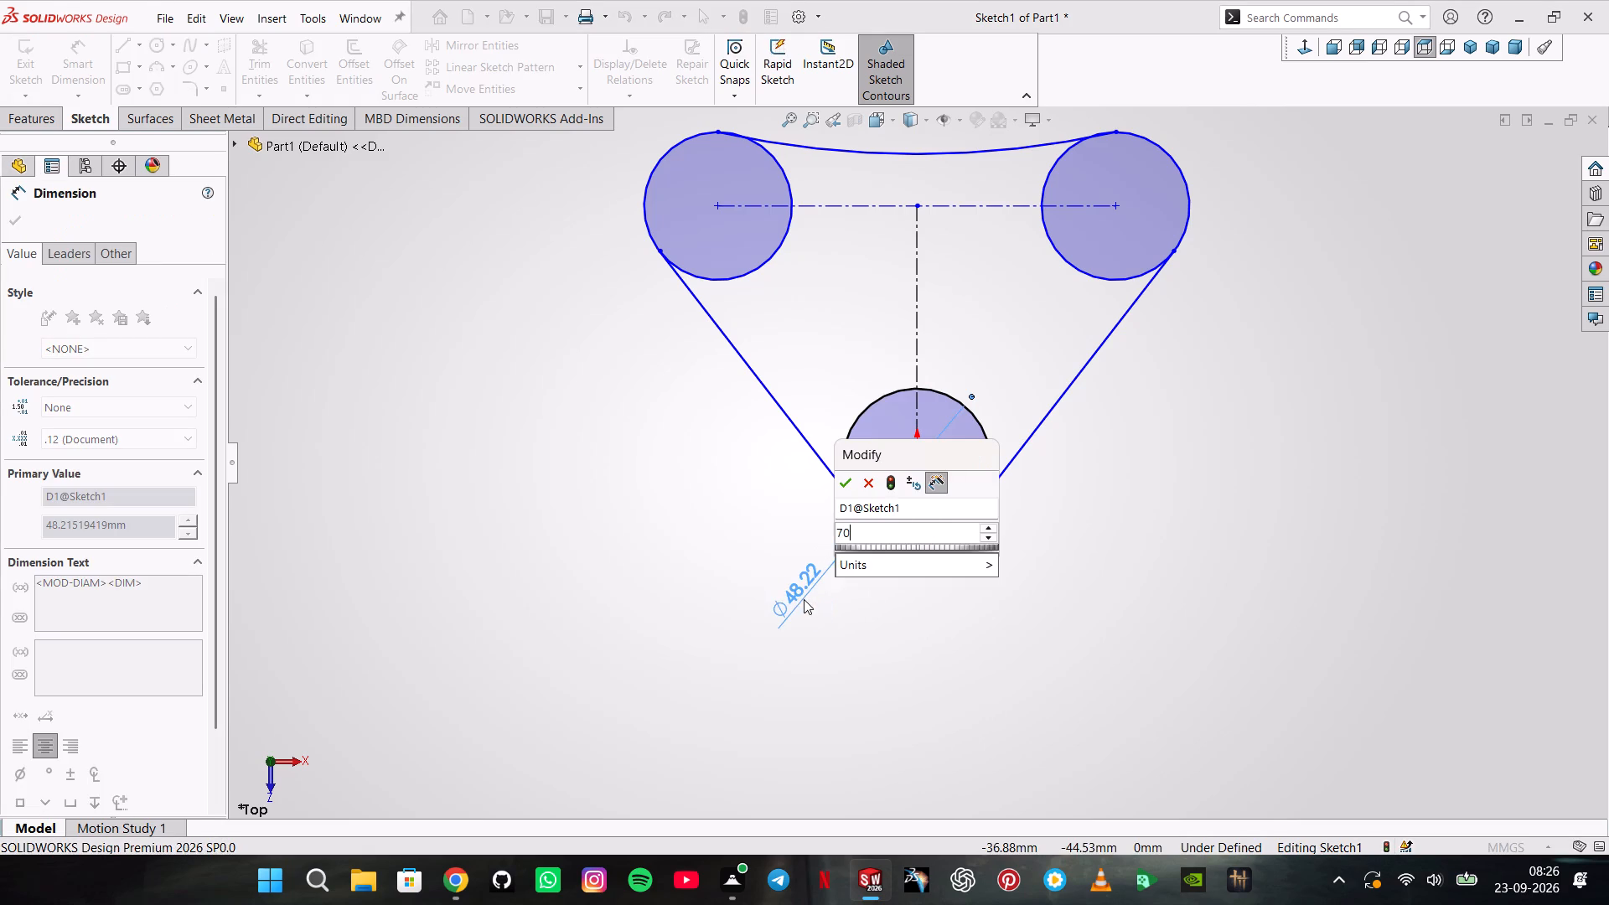
pyautogui.press('Return')
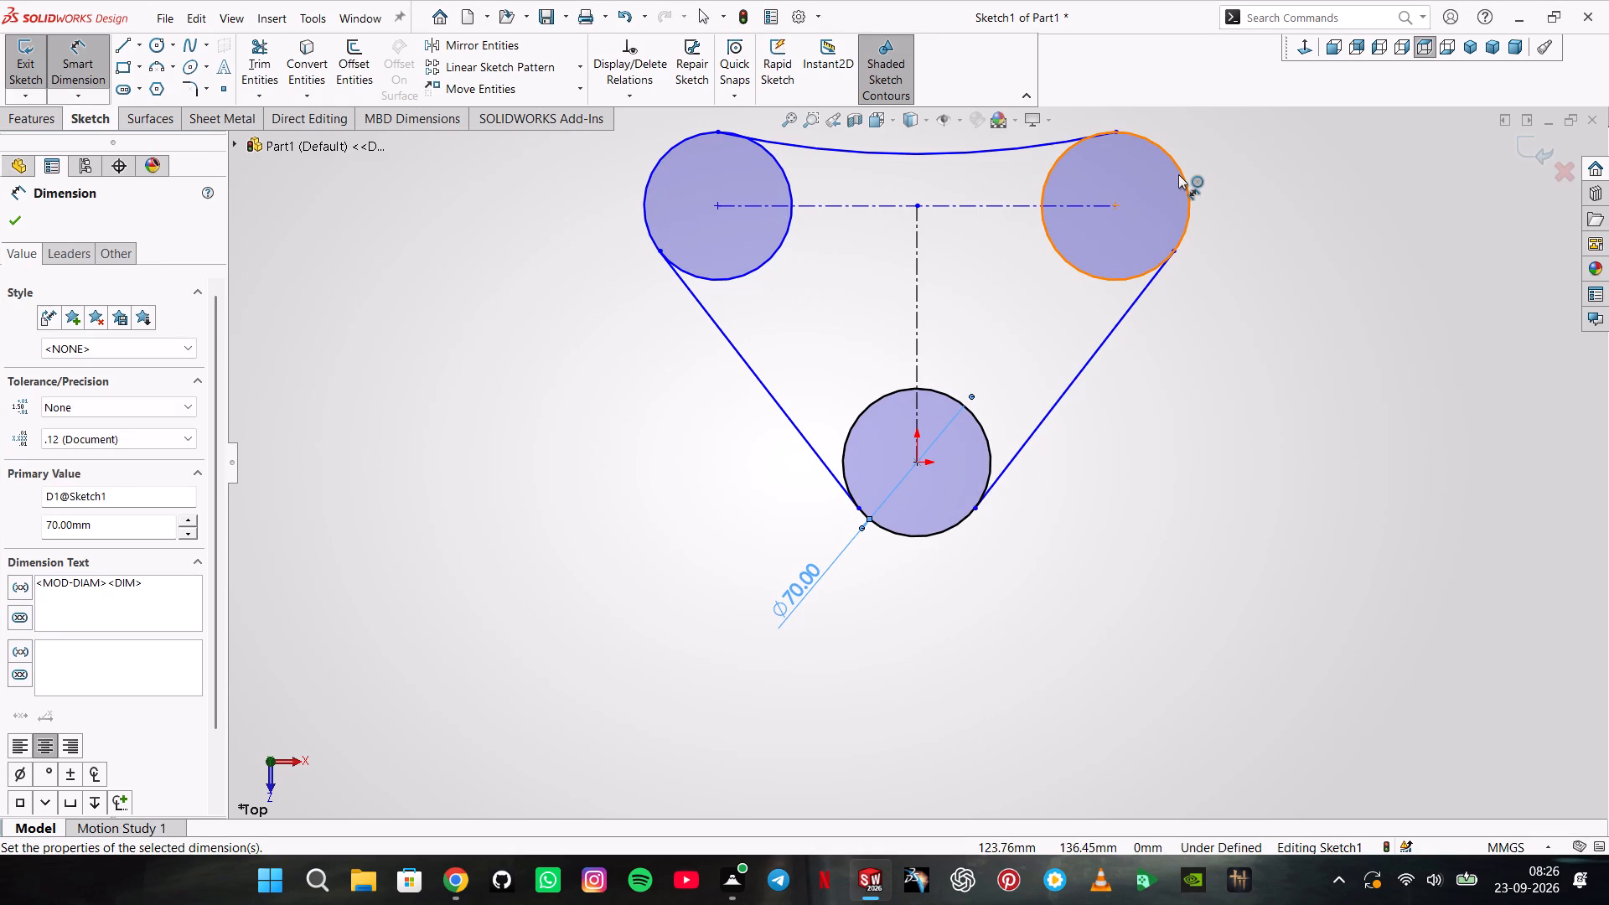
# Dimension the vertical distance between the upper-right circle's center and the origin as 40 mm.
pyautogui.click(1114, 202)
pyautogui.click(918, 459)
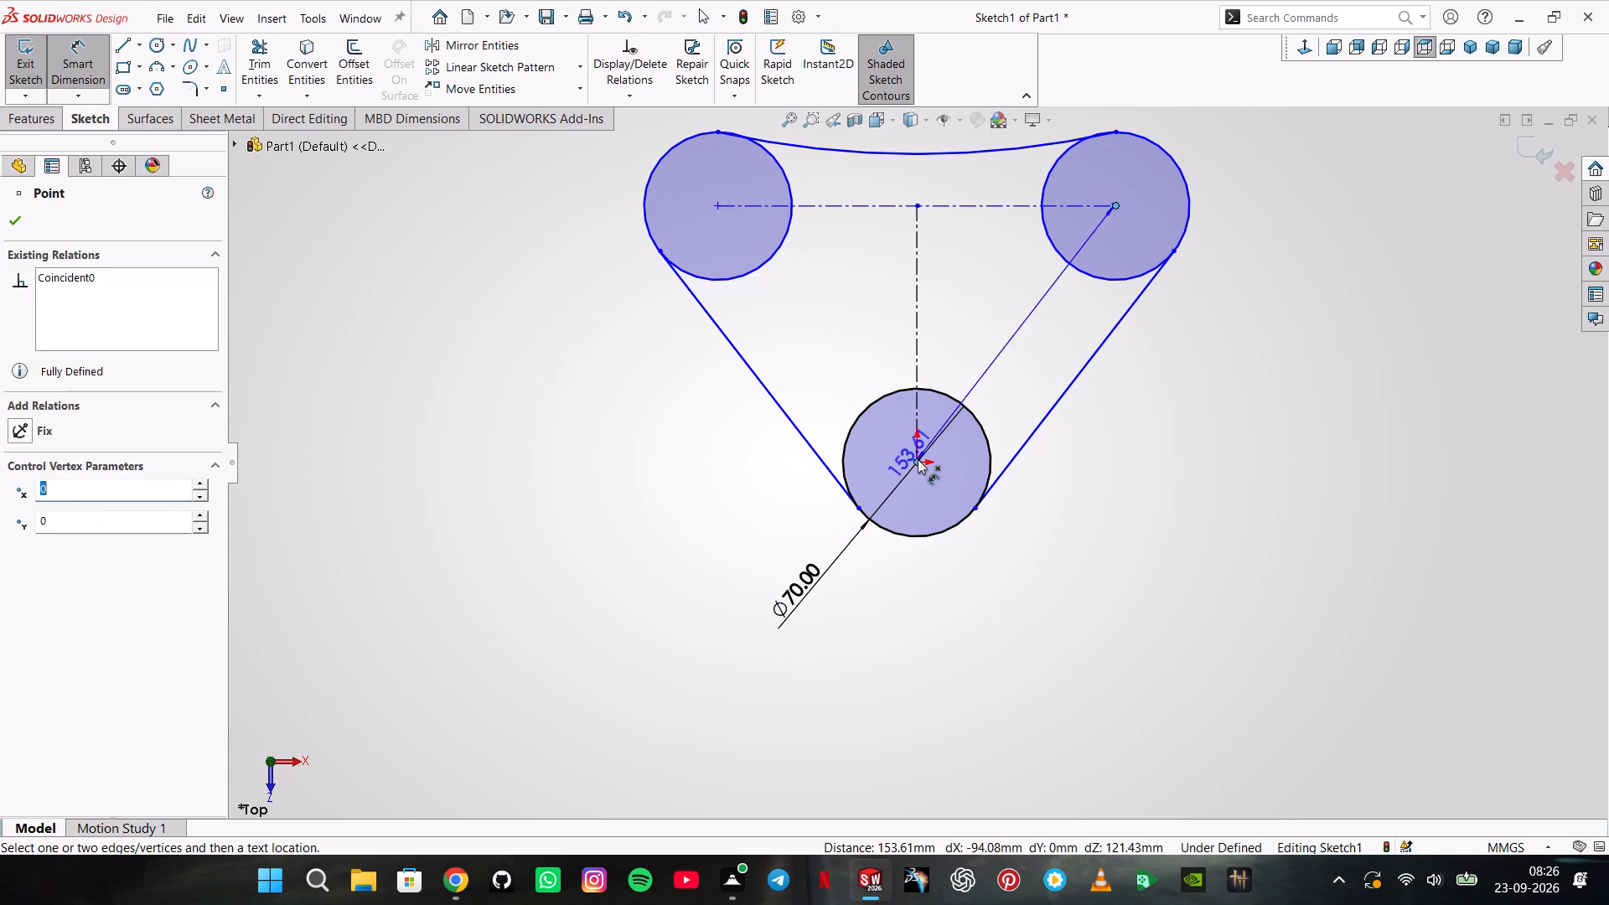
pyautogui.click(1318, 341)
pyautogui.write('40')
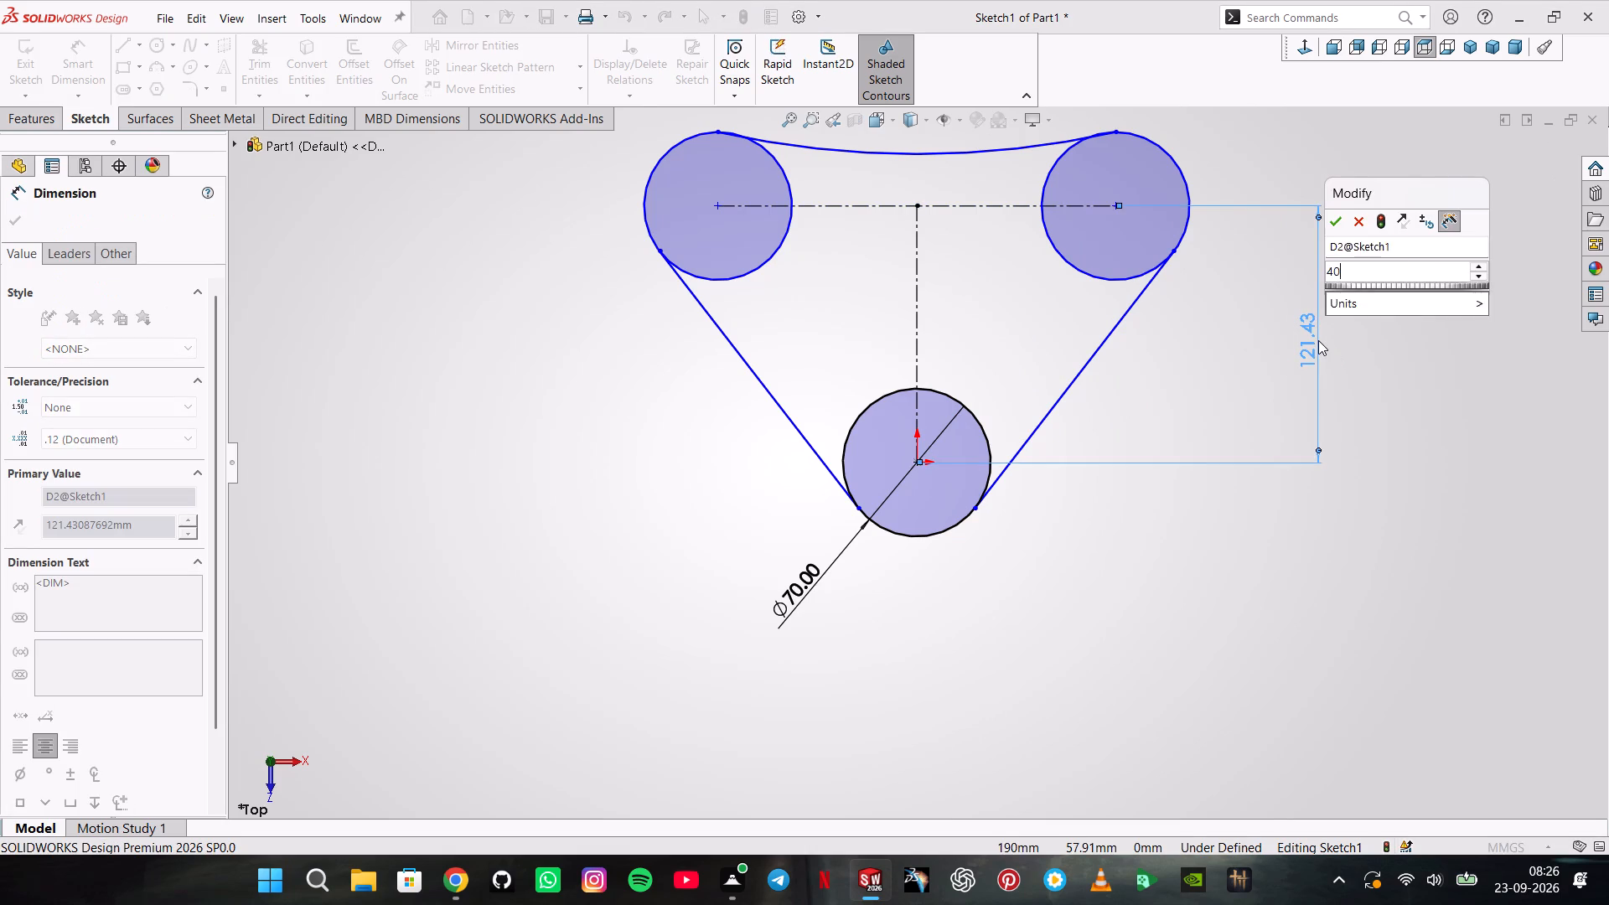
pyautogui.press('Return')
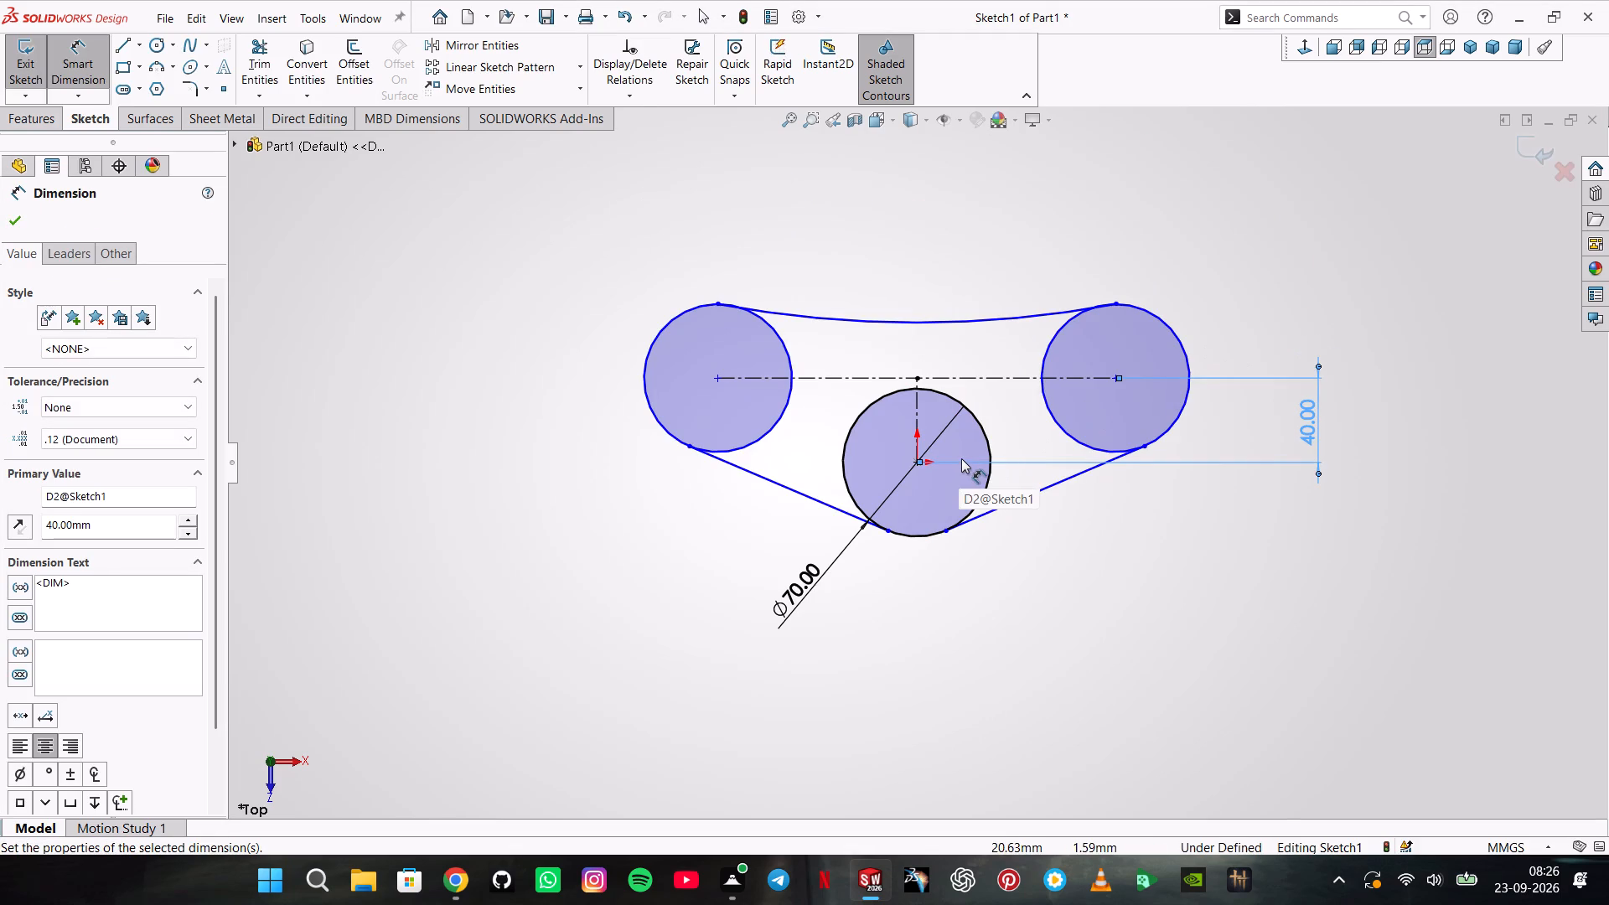
# Dimension the arc between the two upper circles with a radius of 200 mm.
pyautogui.click(936, 323)
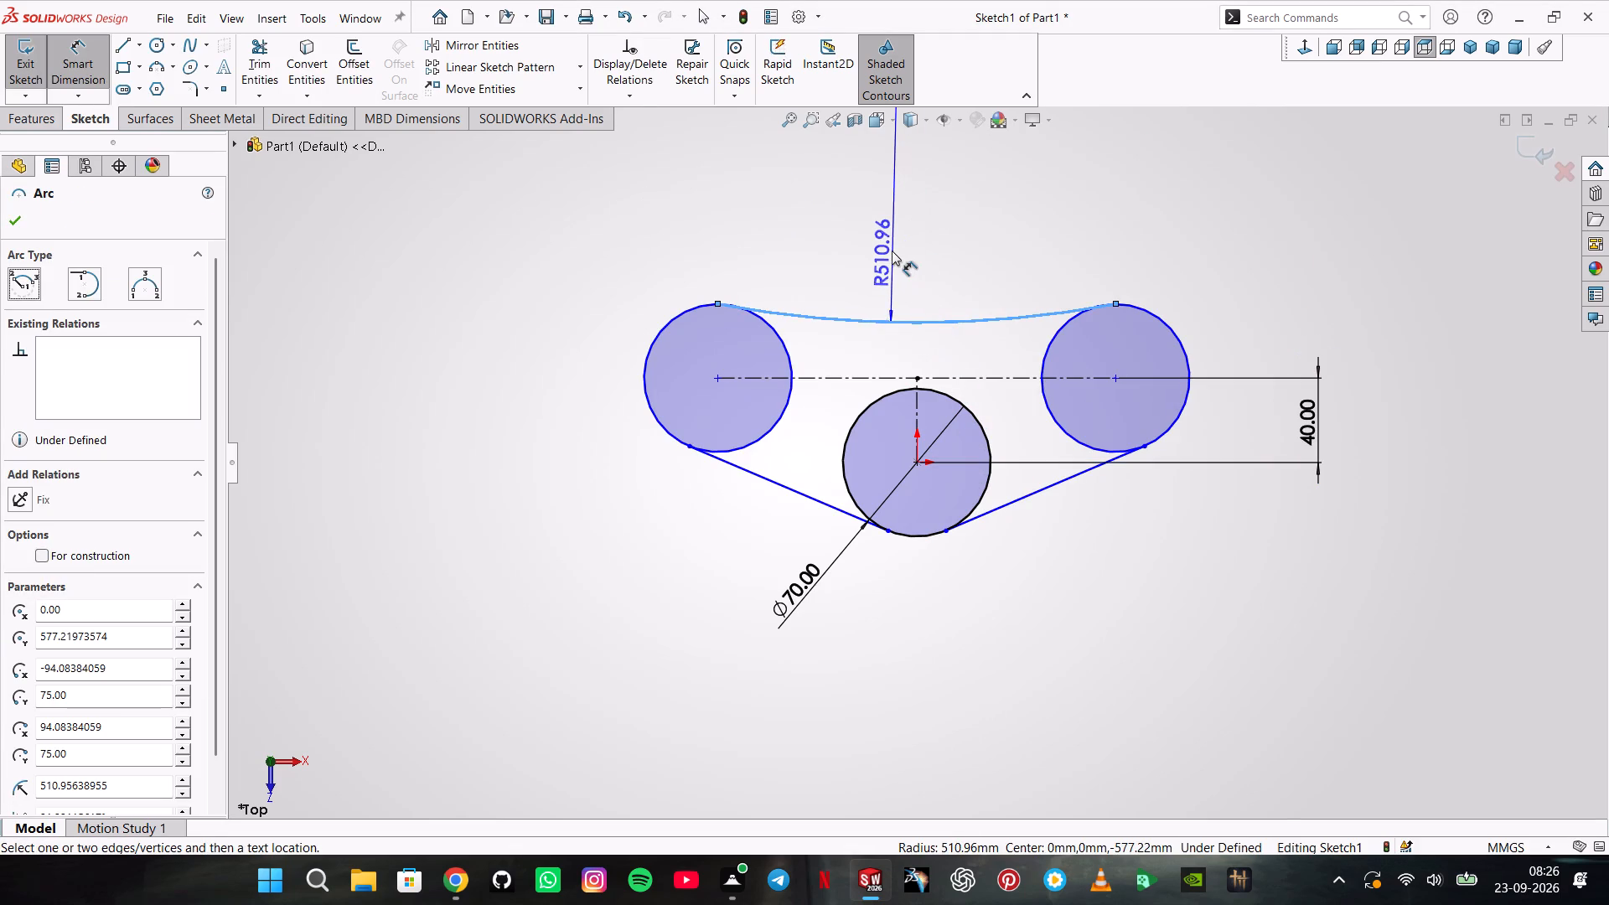
pyautogui.click(891, 251)
pyautogui.write('200')
pyautogui.press('Return')
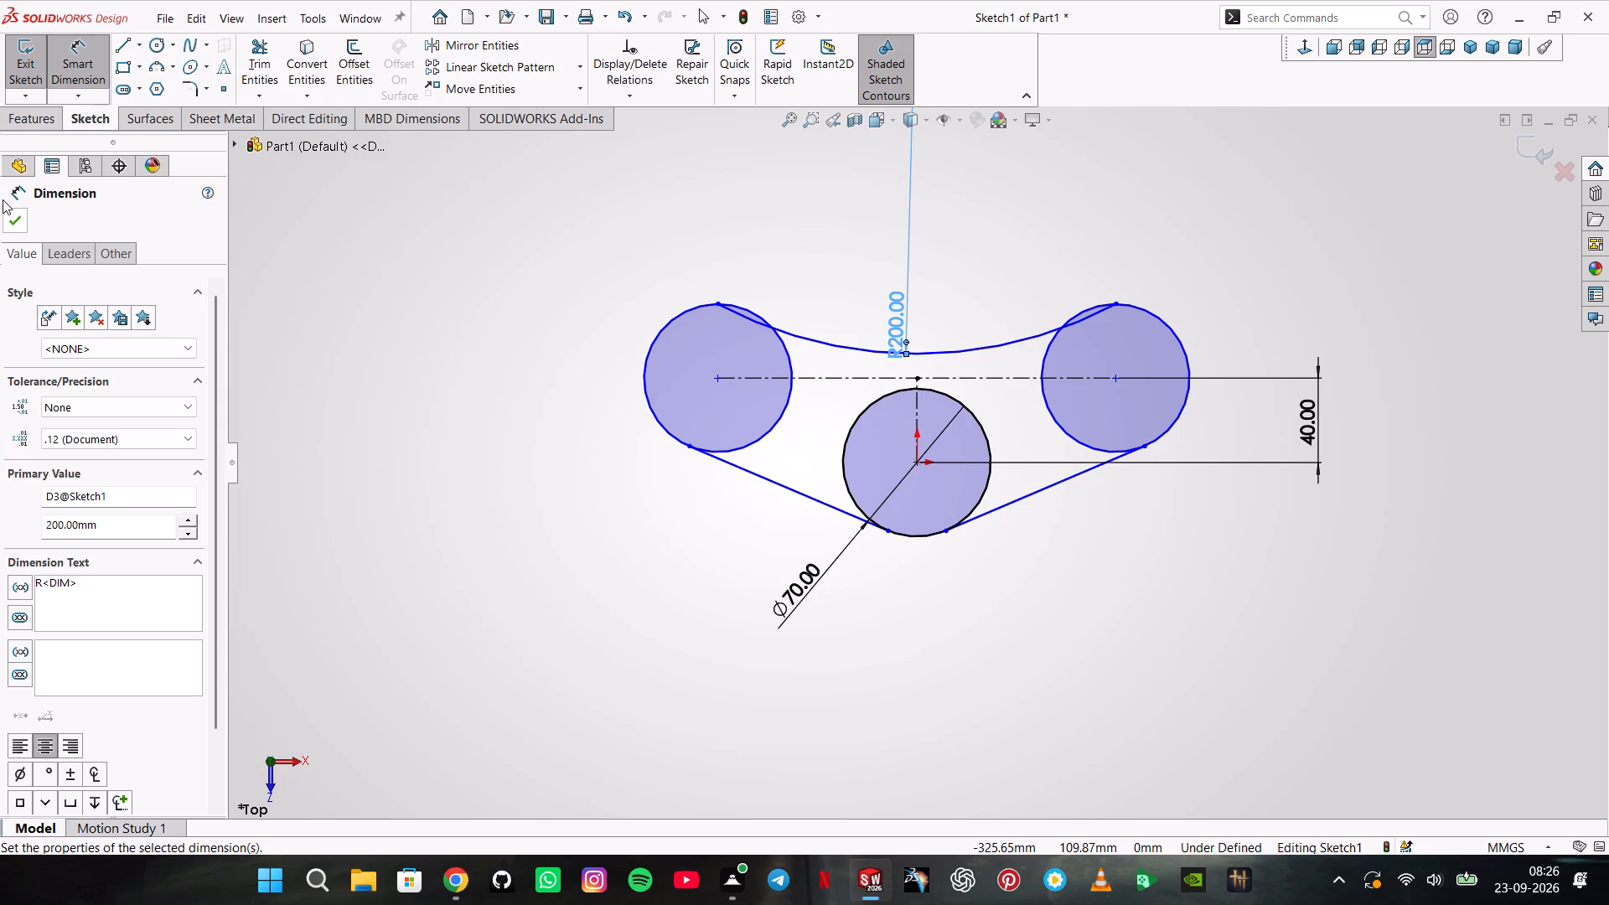
pyautogui.click(18, 218)
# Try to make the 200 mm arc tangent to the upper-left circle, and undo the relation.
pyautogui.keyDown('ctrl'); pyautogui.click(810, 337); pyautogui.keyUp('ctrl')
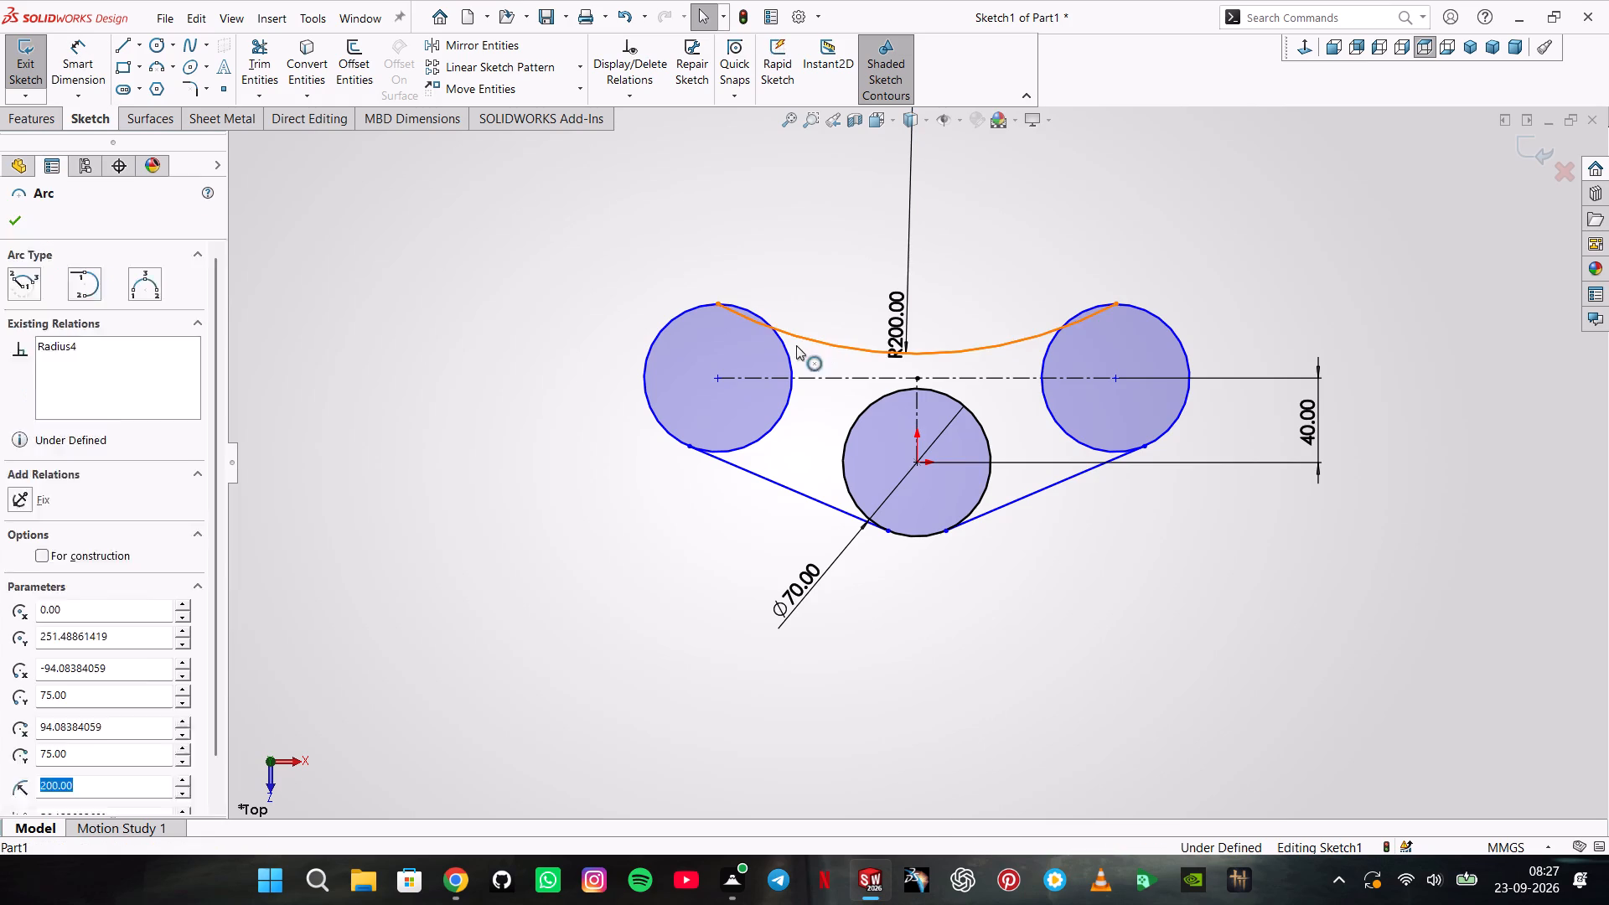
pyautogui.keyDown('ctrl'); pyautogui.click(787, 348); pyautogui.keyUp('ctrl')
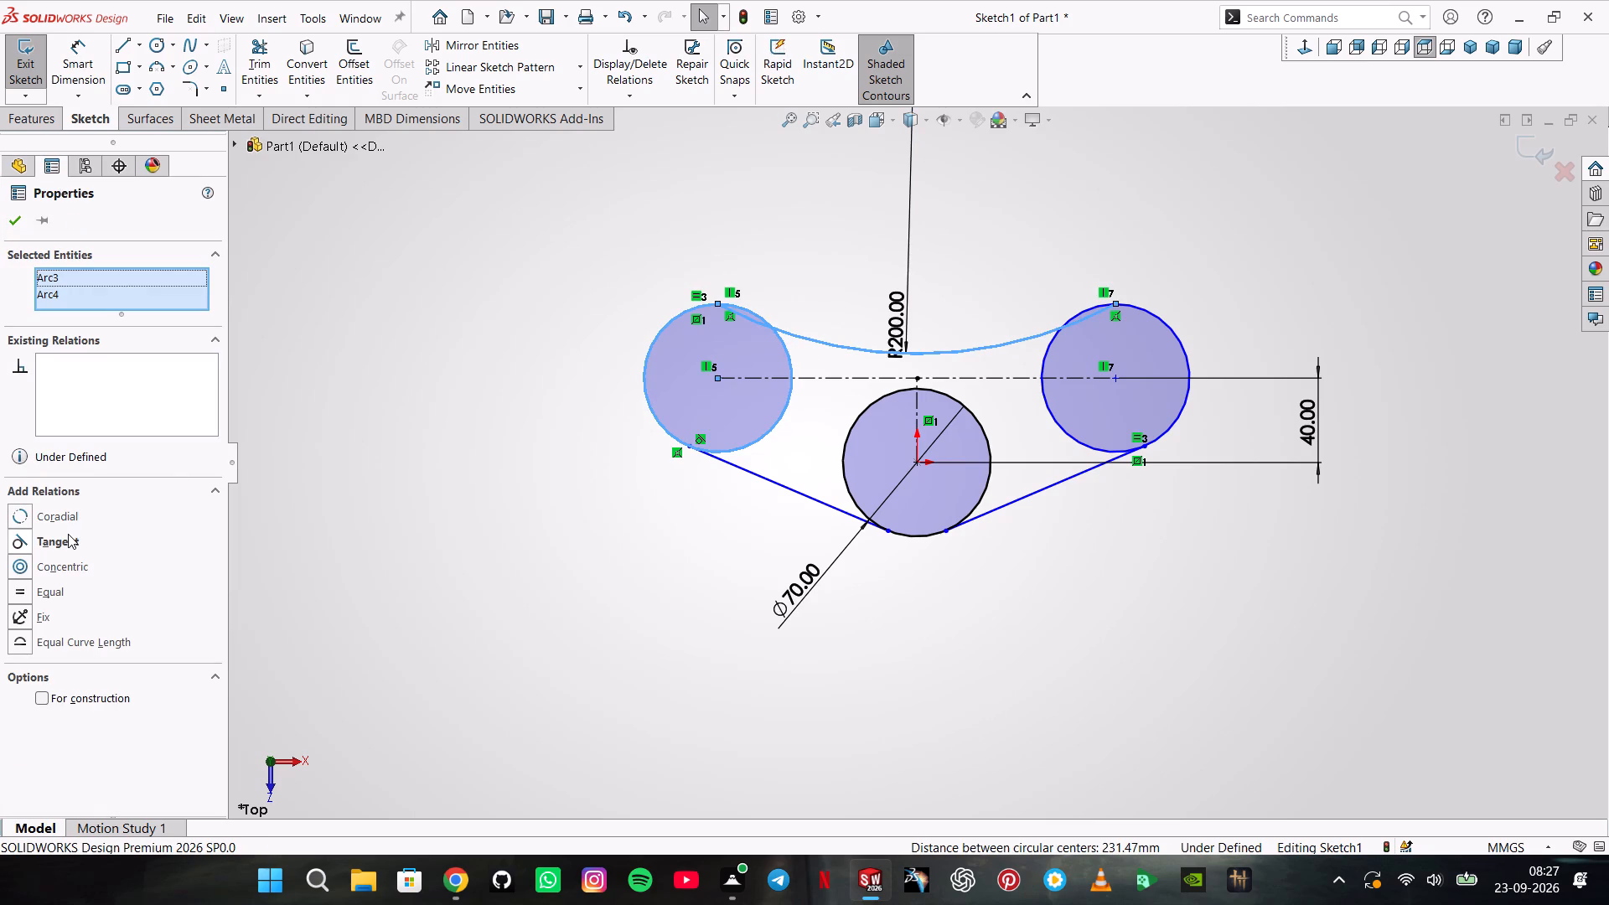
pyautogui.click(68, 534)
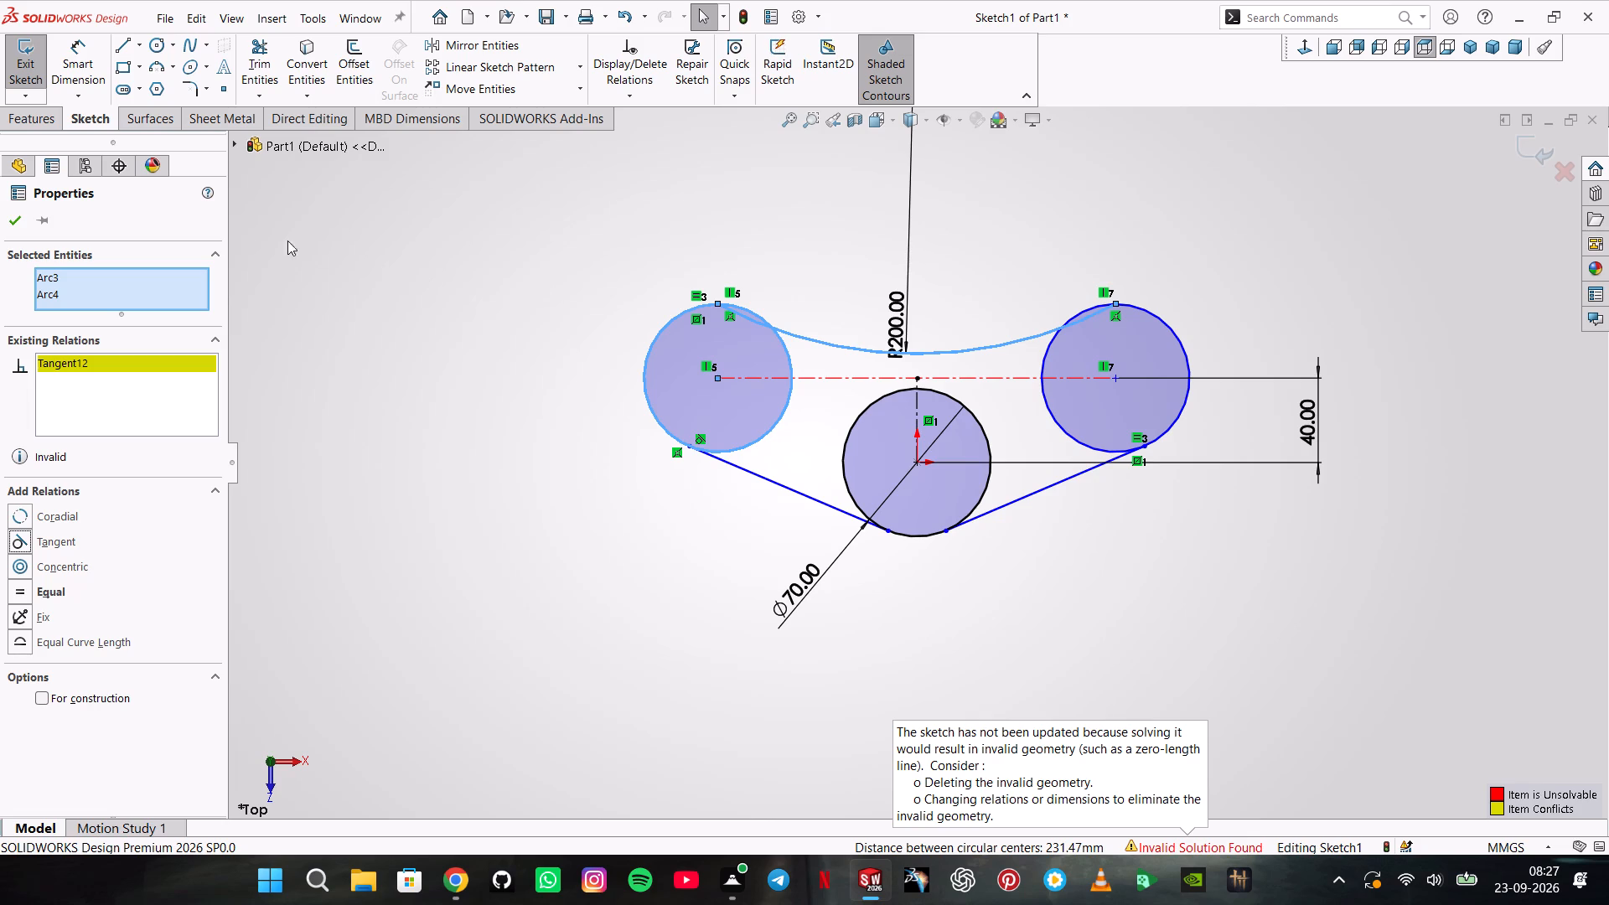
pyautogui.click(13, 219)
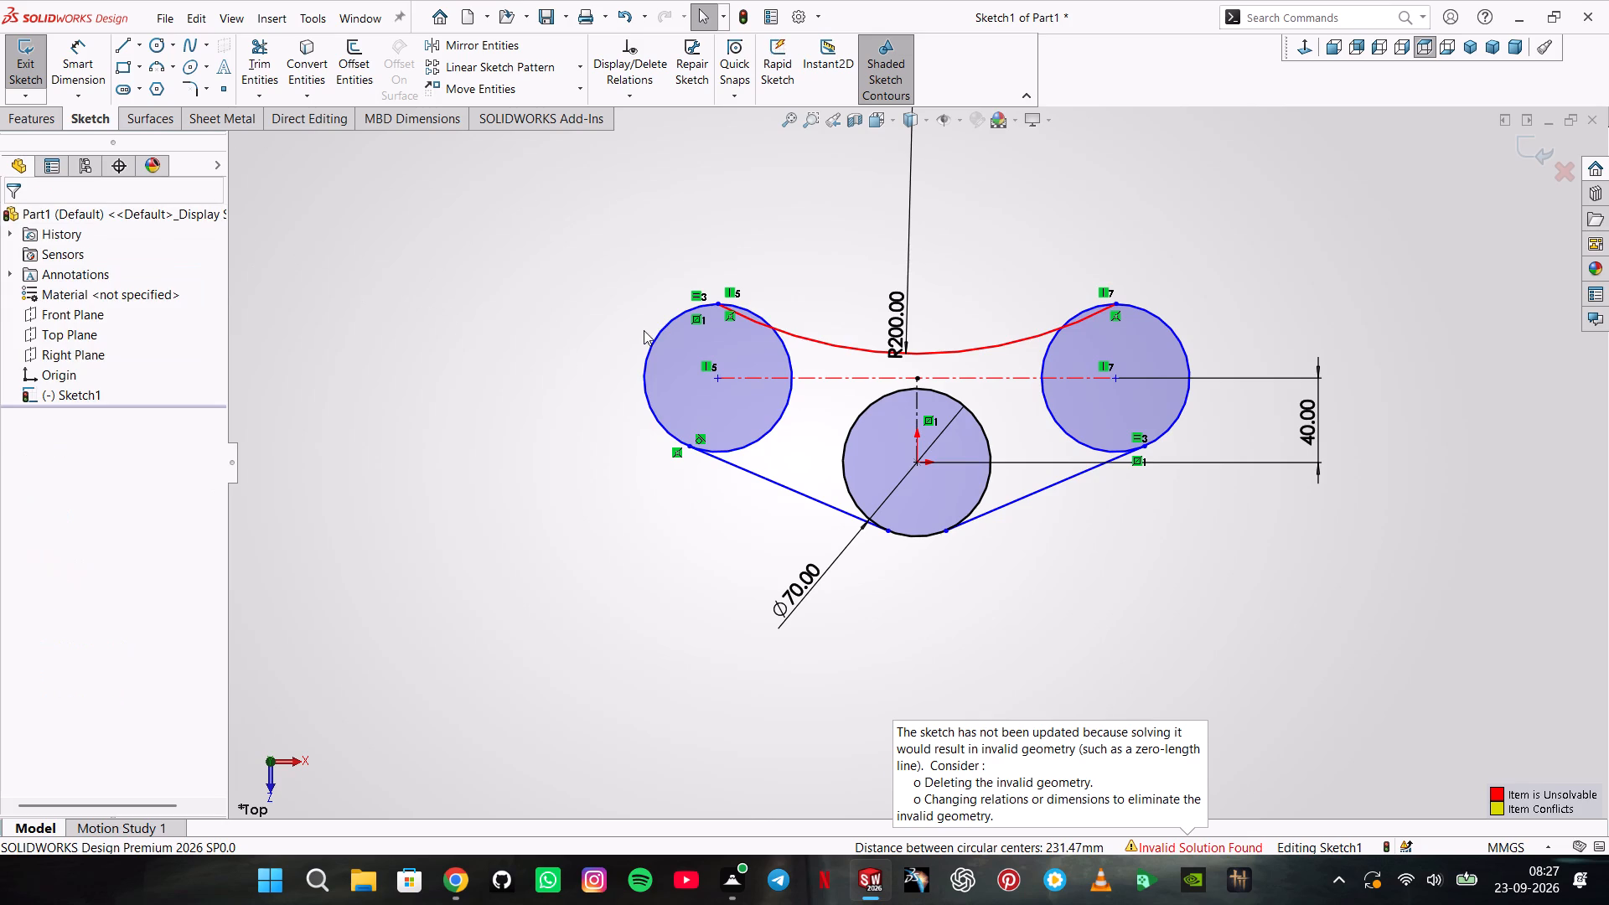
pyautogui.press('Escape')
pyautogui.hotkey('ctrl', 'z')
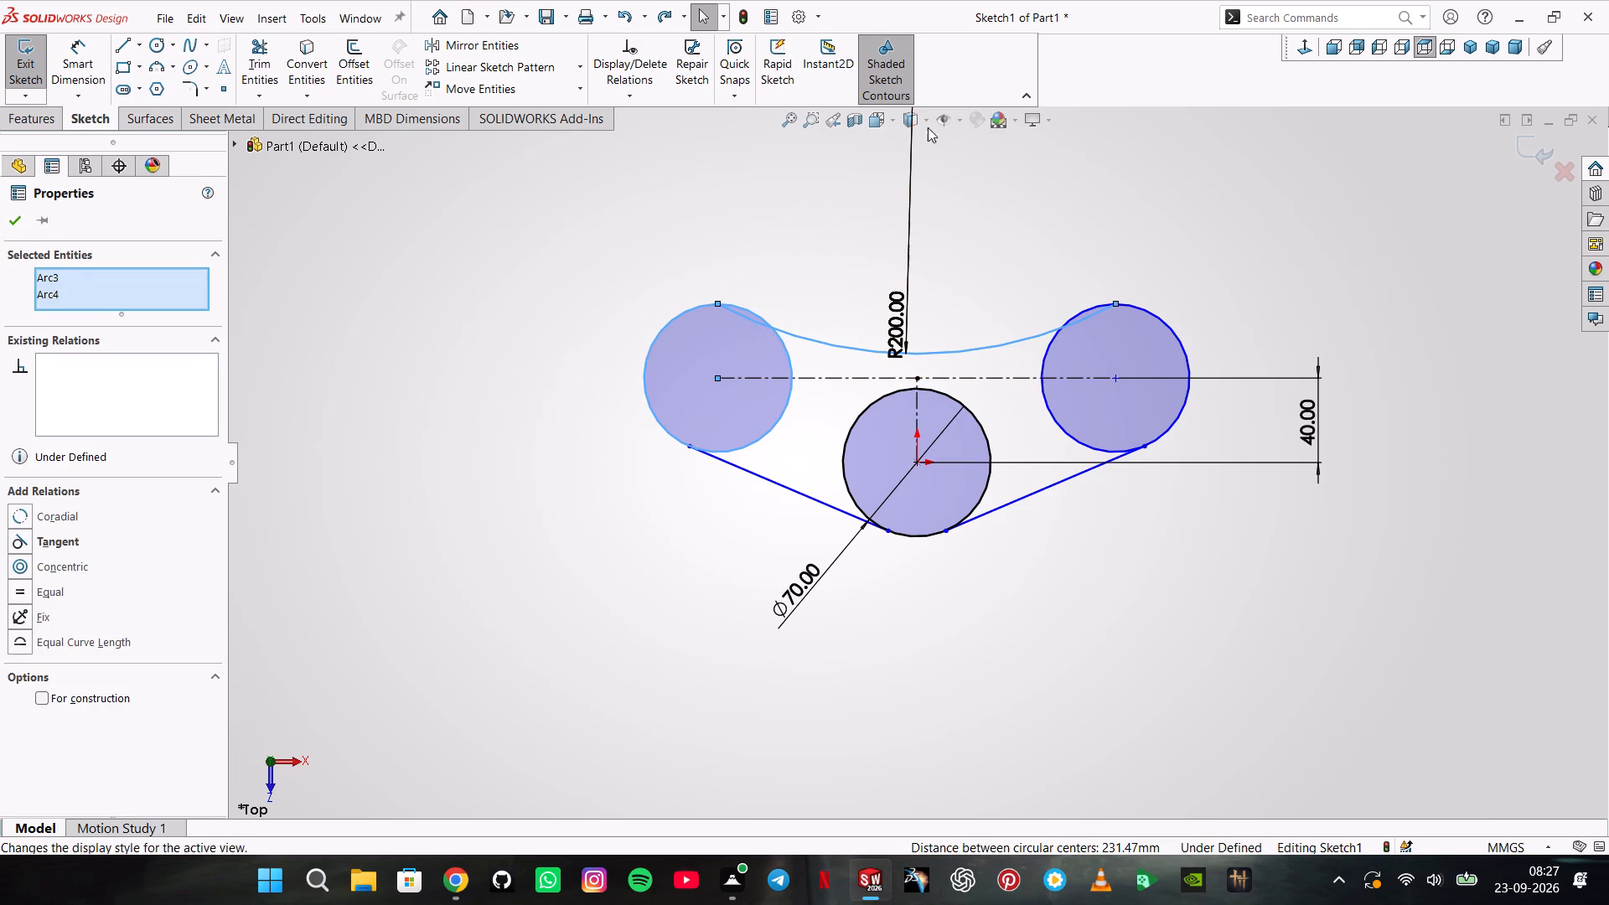
# Turn on the display of sketch relations.
pyautogui.click(960, 118)
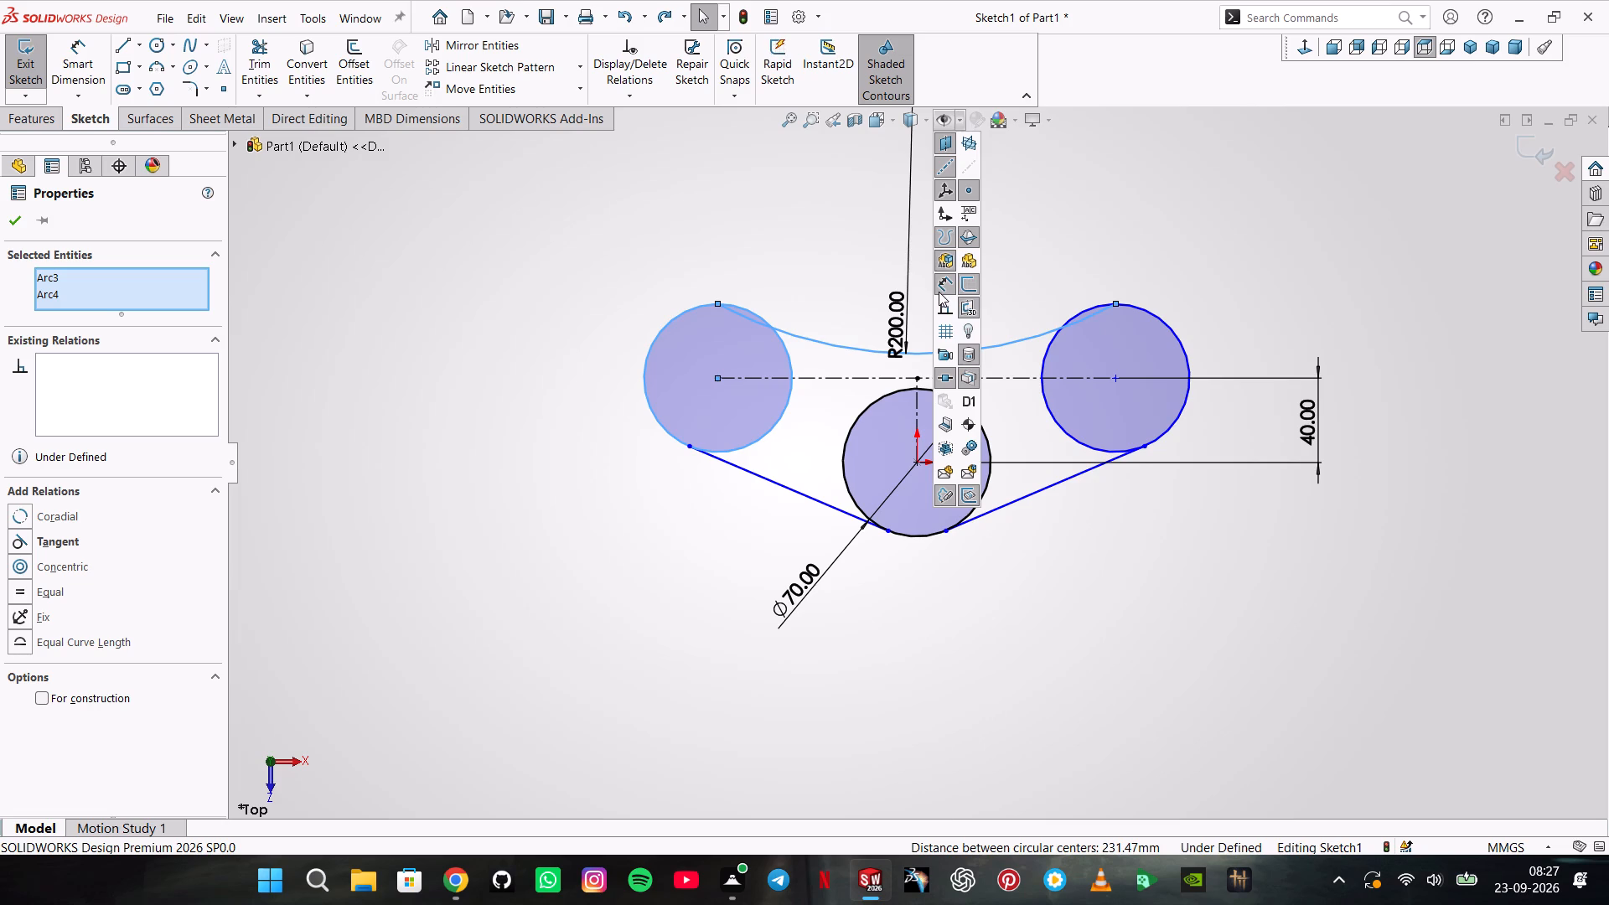
pyautogui.click(946, 304)
pyautogui.click(710, 243)
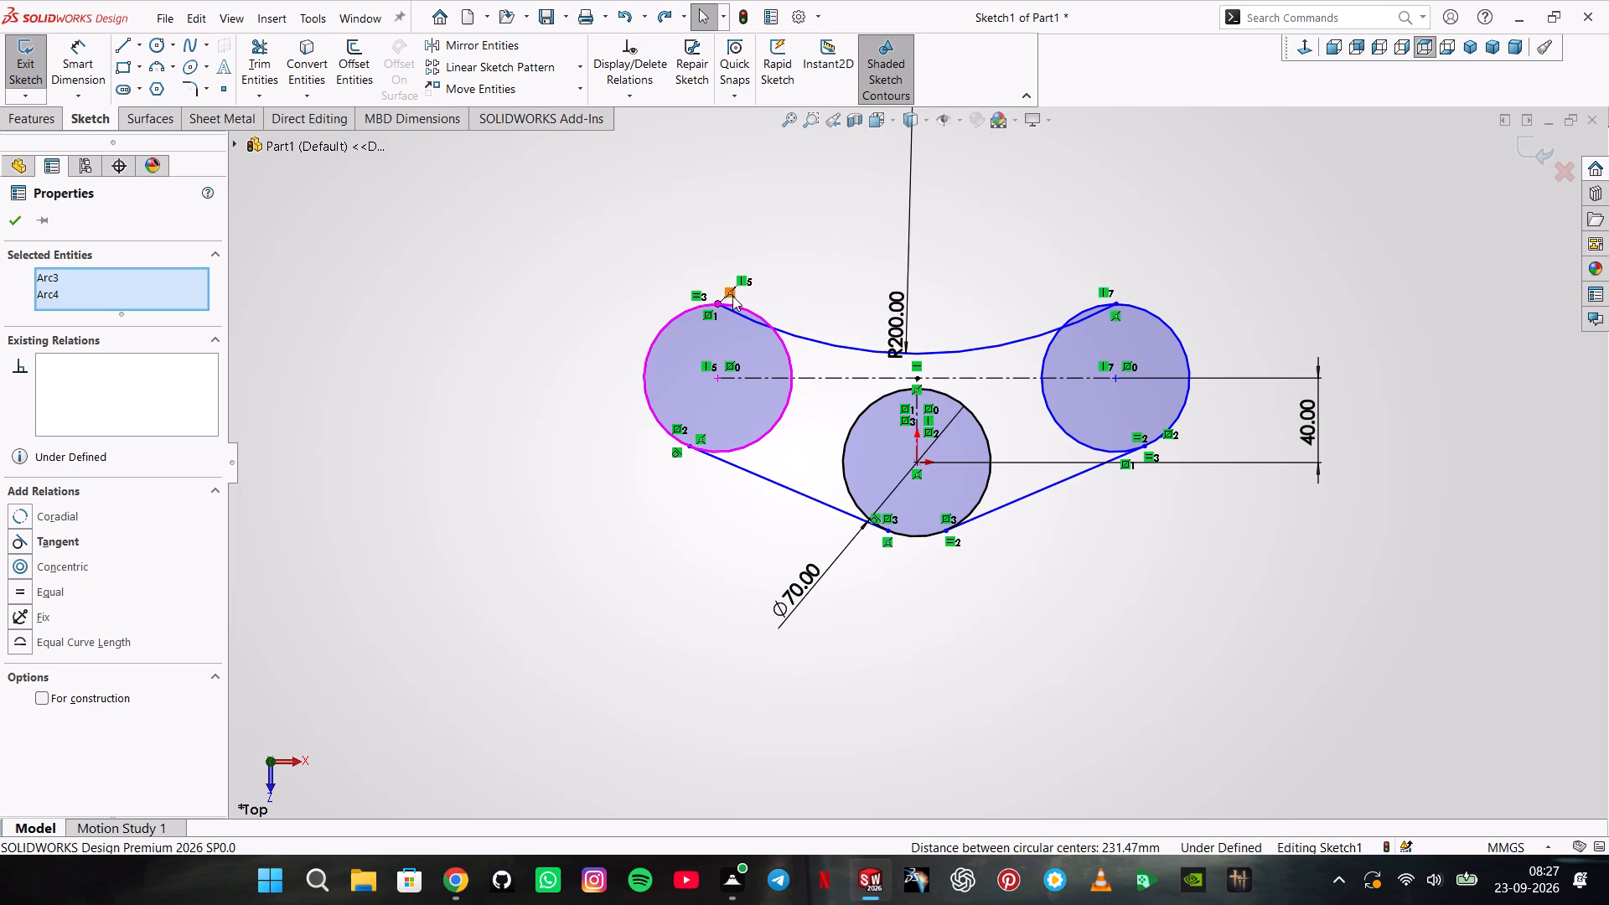
# Delete the Coincident relations that tie the 200 mm arc's two endpoints to the upper circles.
pyautogui.click(732, 296)
pyautogui.press('Delete')
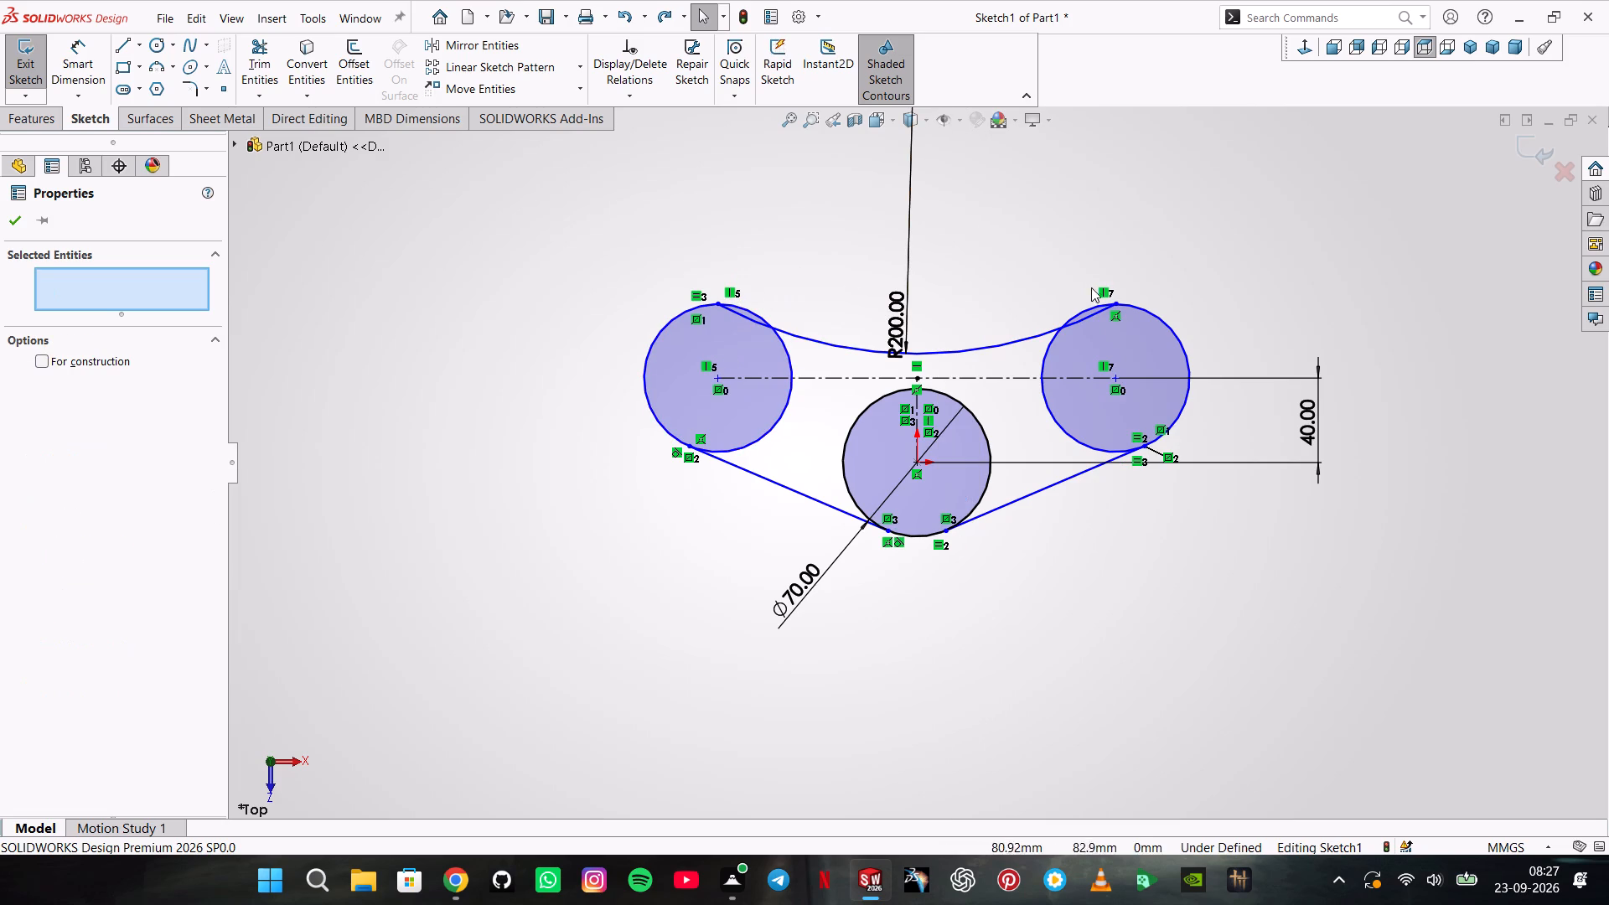
pyautogui.click(1117, 316)
pyautogui.press('Delete')
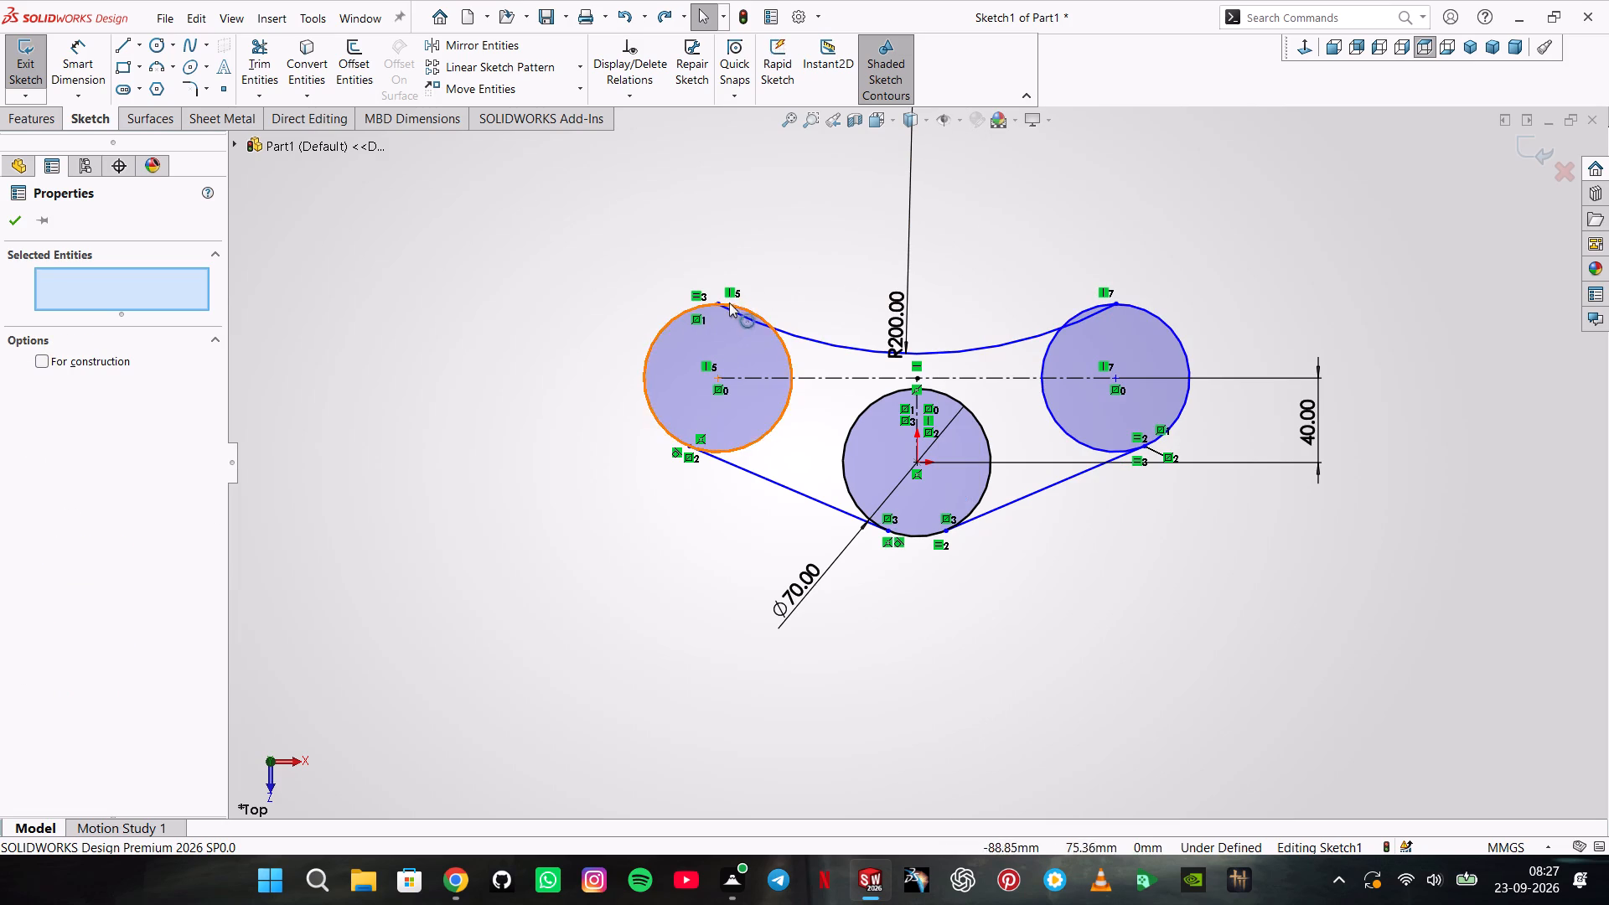
pyautogui.click(726, 264)
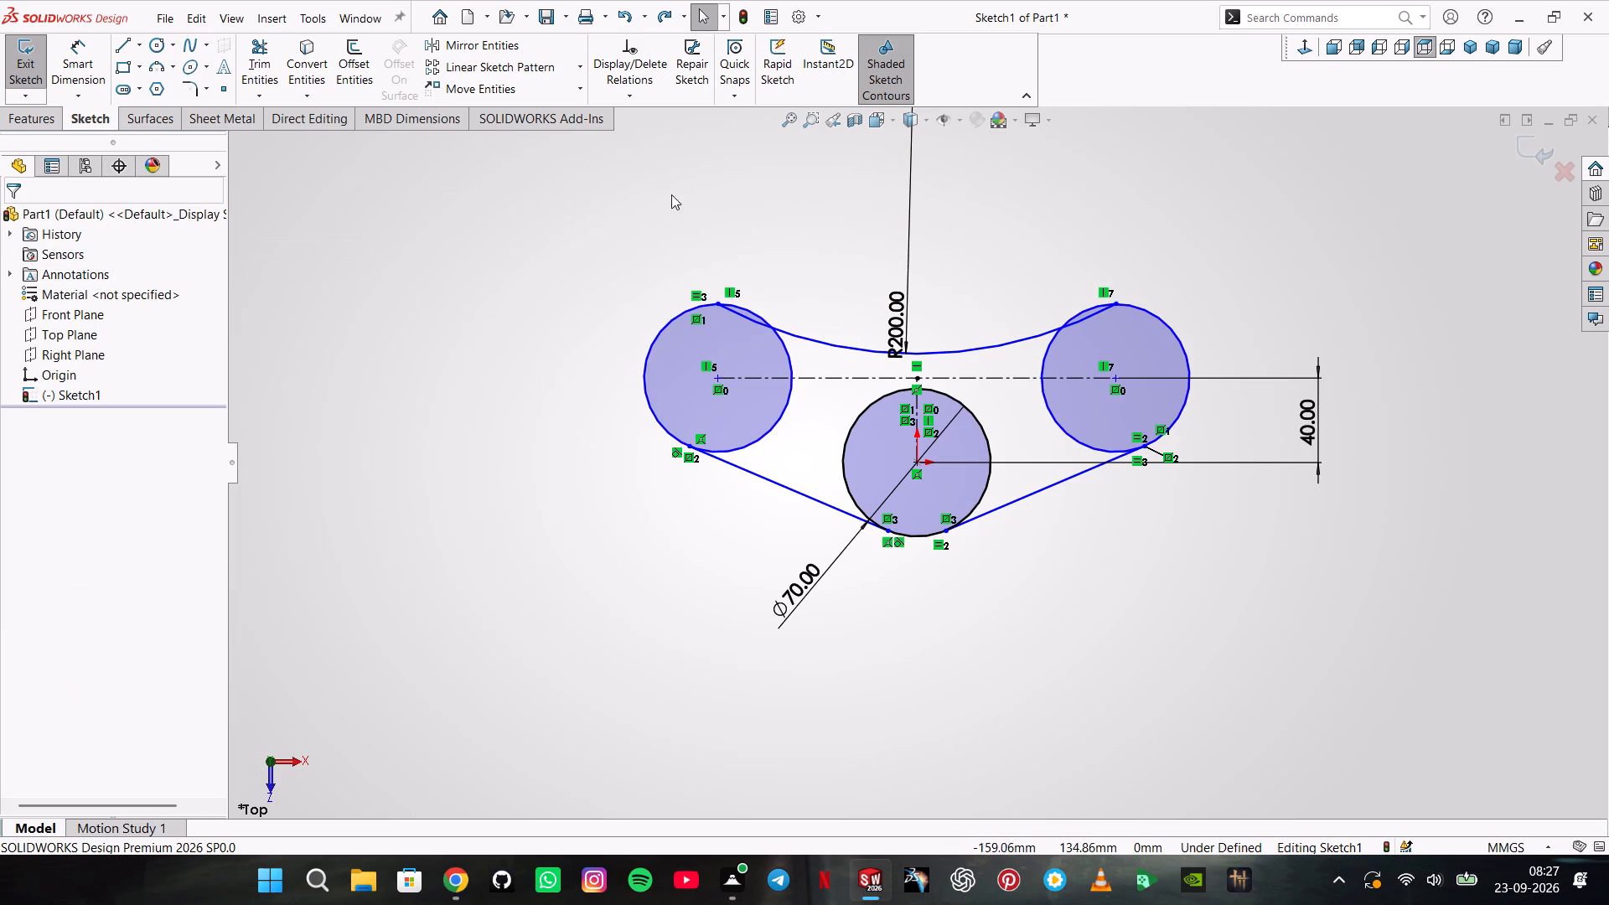
# Make the 200 mm radius arc tangent to both the upper-left and upper-right circles.
pyautogui.keyDown('shift'); pyautogui.click(801, 334); pyautogui.keyUp('shift')
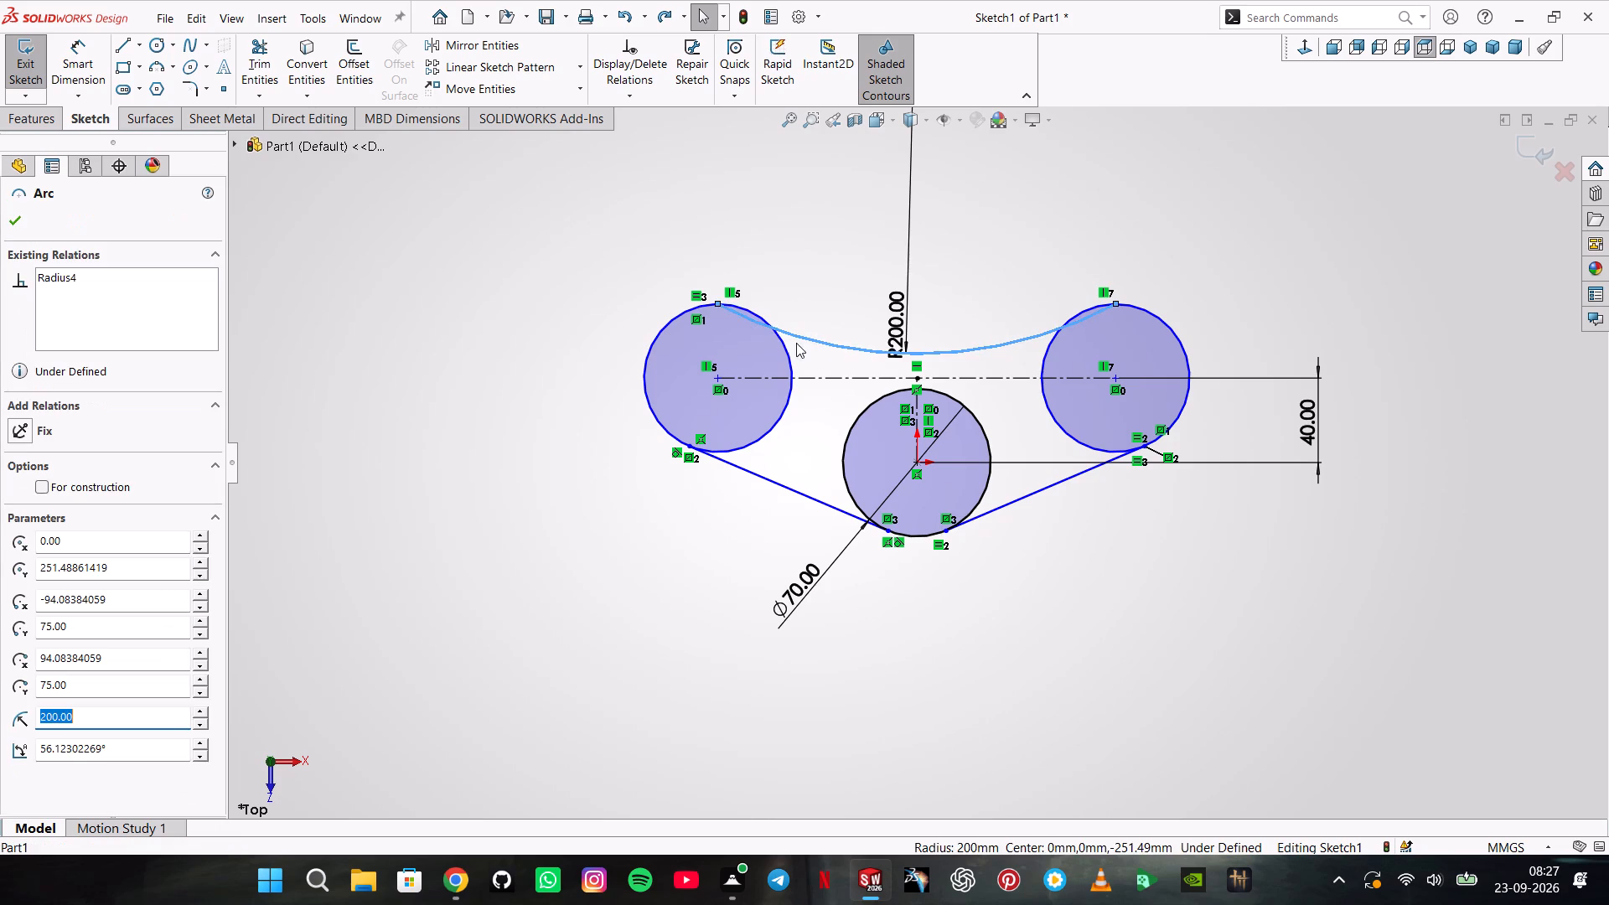
pyautogui.keyDown('shift'); pyautogui.click(785, 346); pyautogui.keyUp('shift')
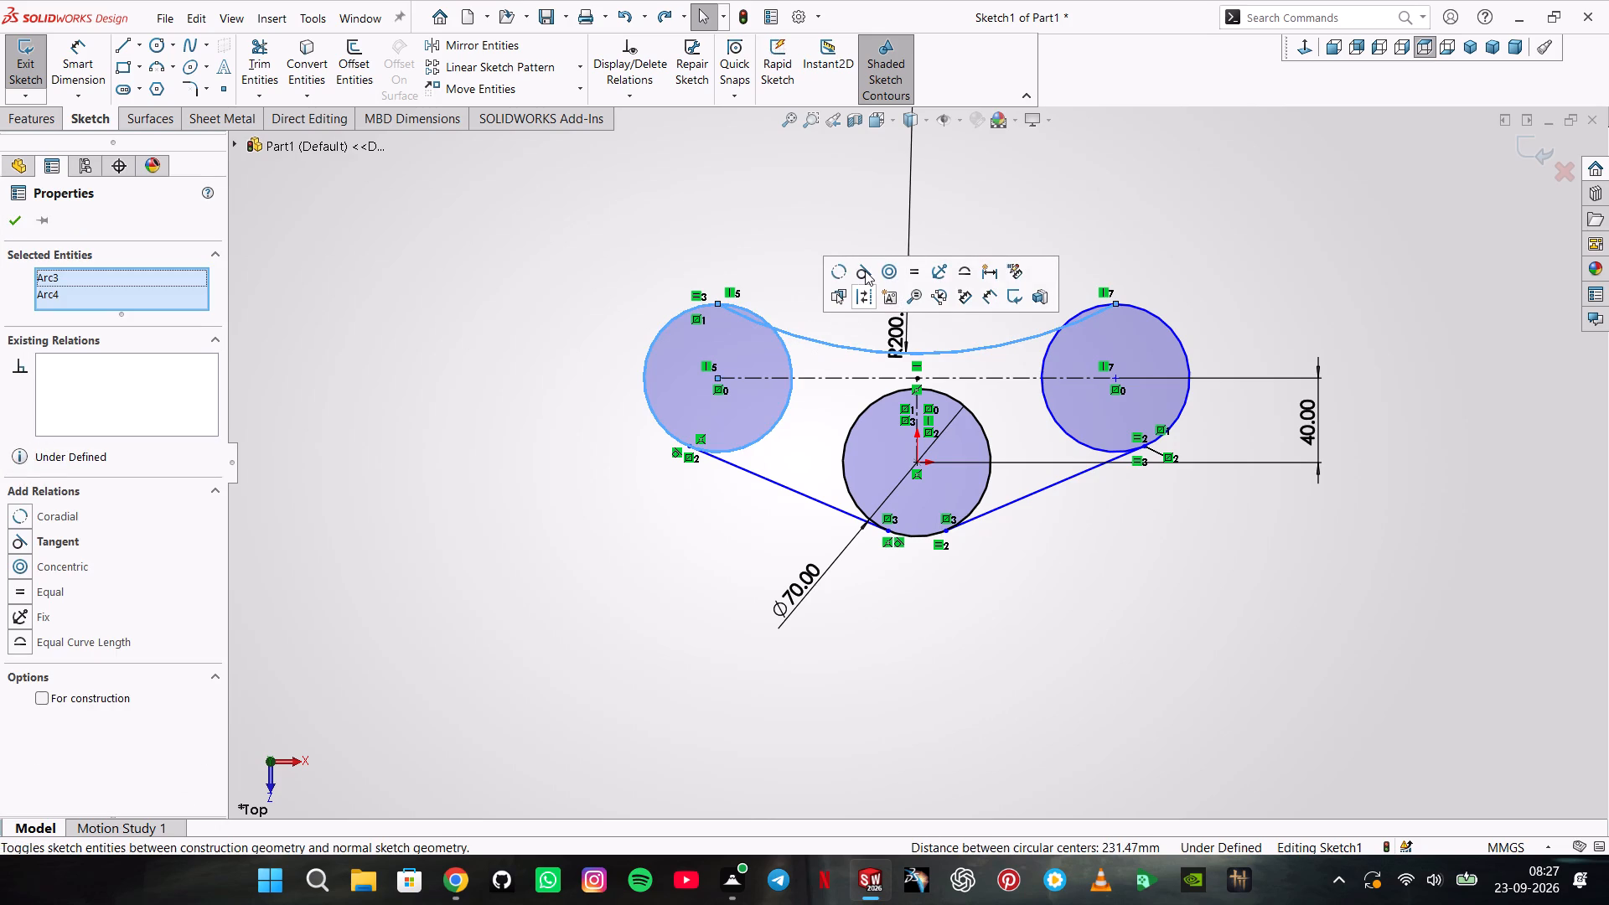
pyautogui.click(865, 270)
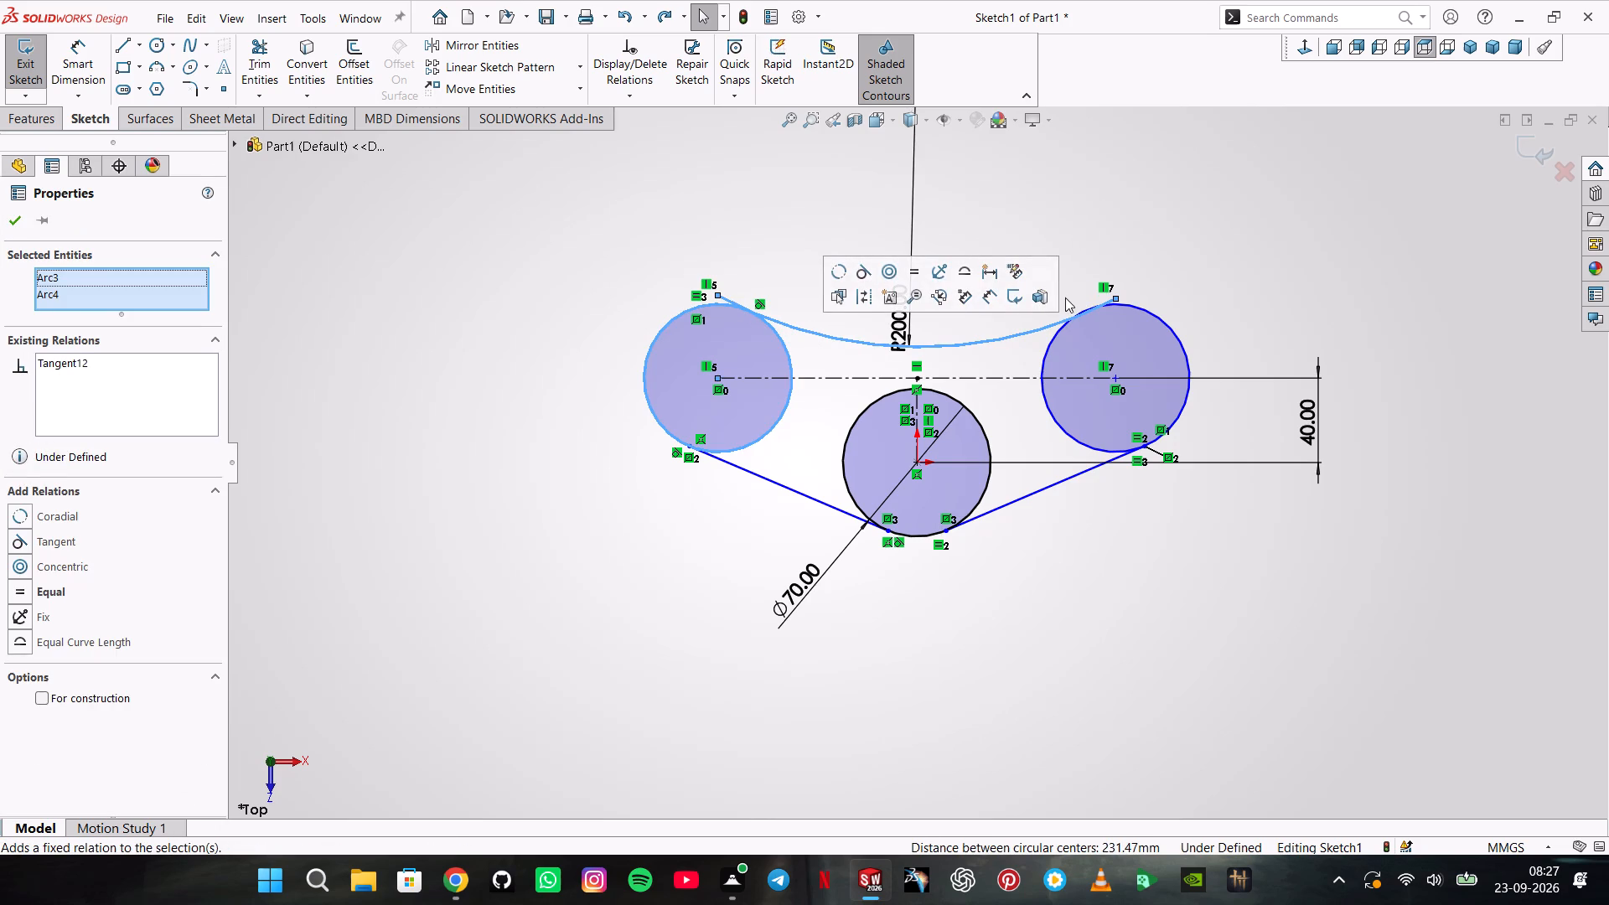
pyautogui.click(1080, 281)
pyautogui.keyDown('shift'); pyautogui.click(1064, 318); pyautogui.keyUp('shift')
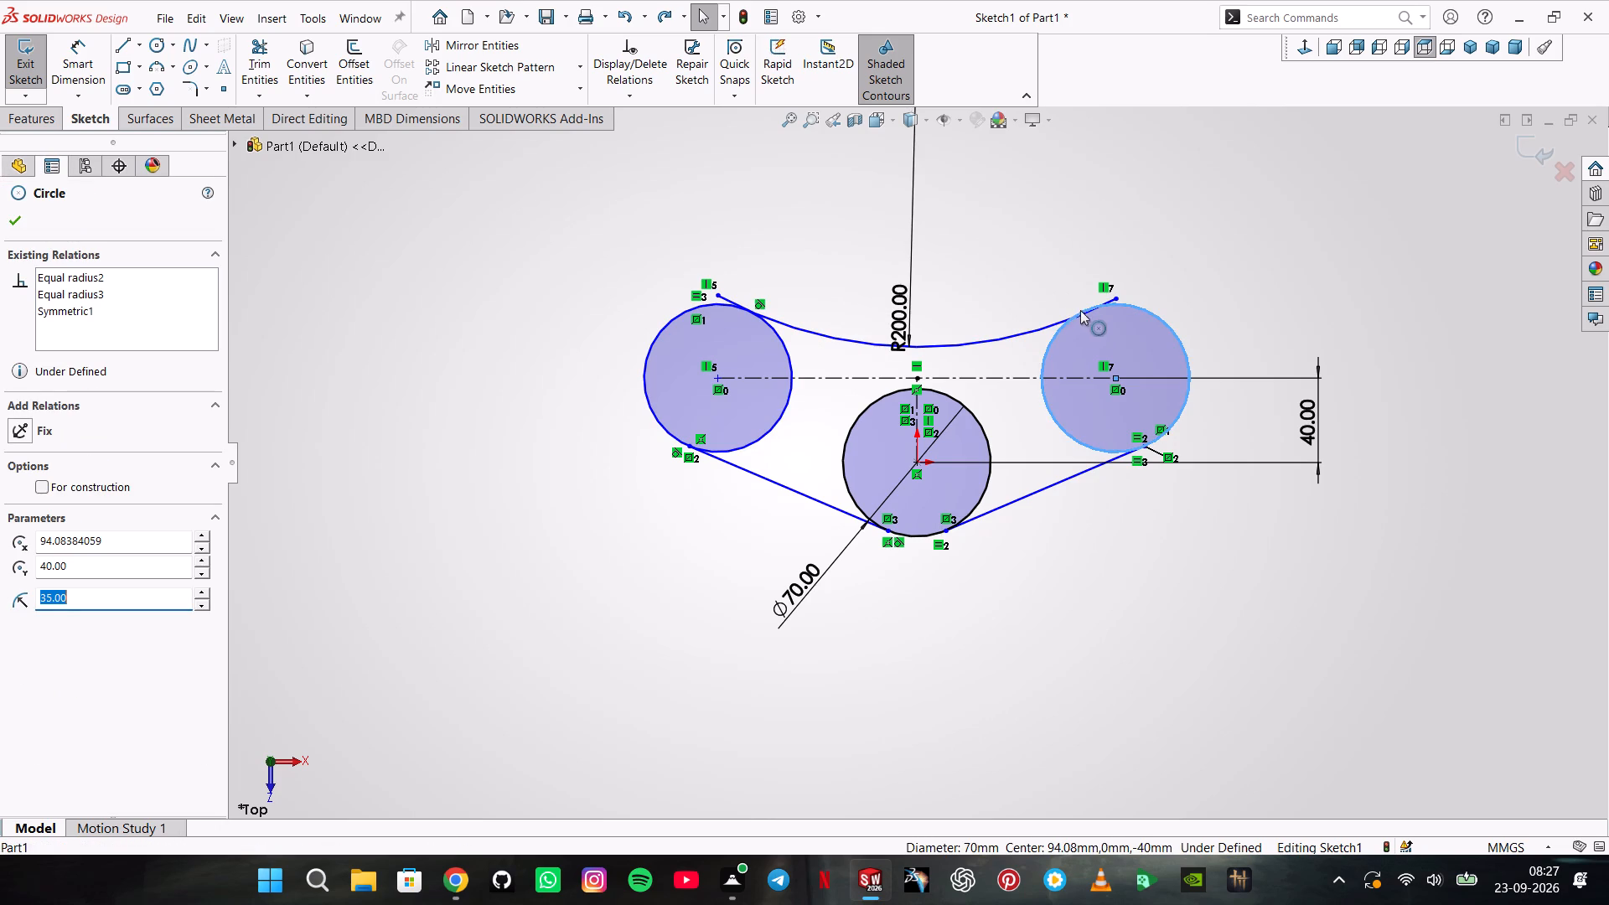
pyautogui.keyDown('shift'); pyautogui.click(1049, 325); pyautogui.keyUp('shift')
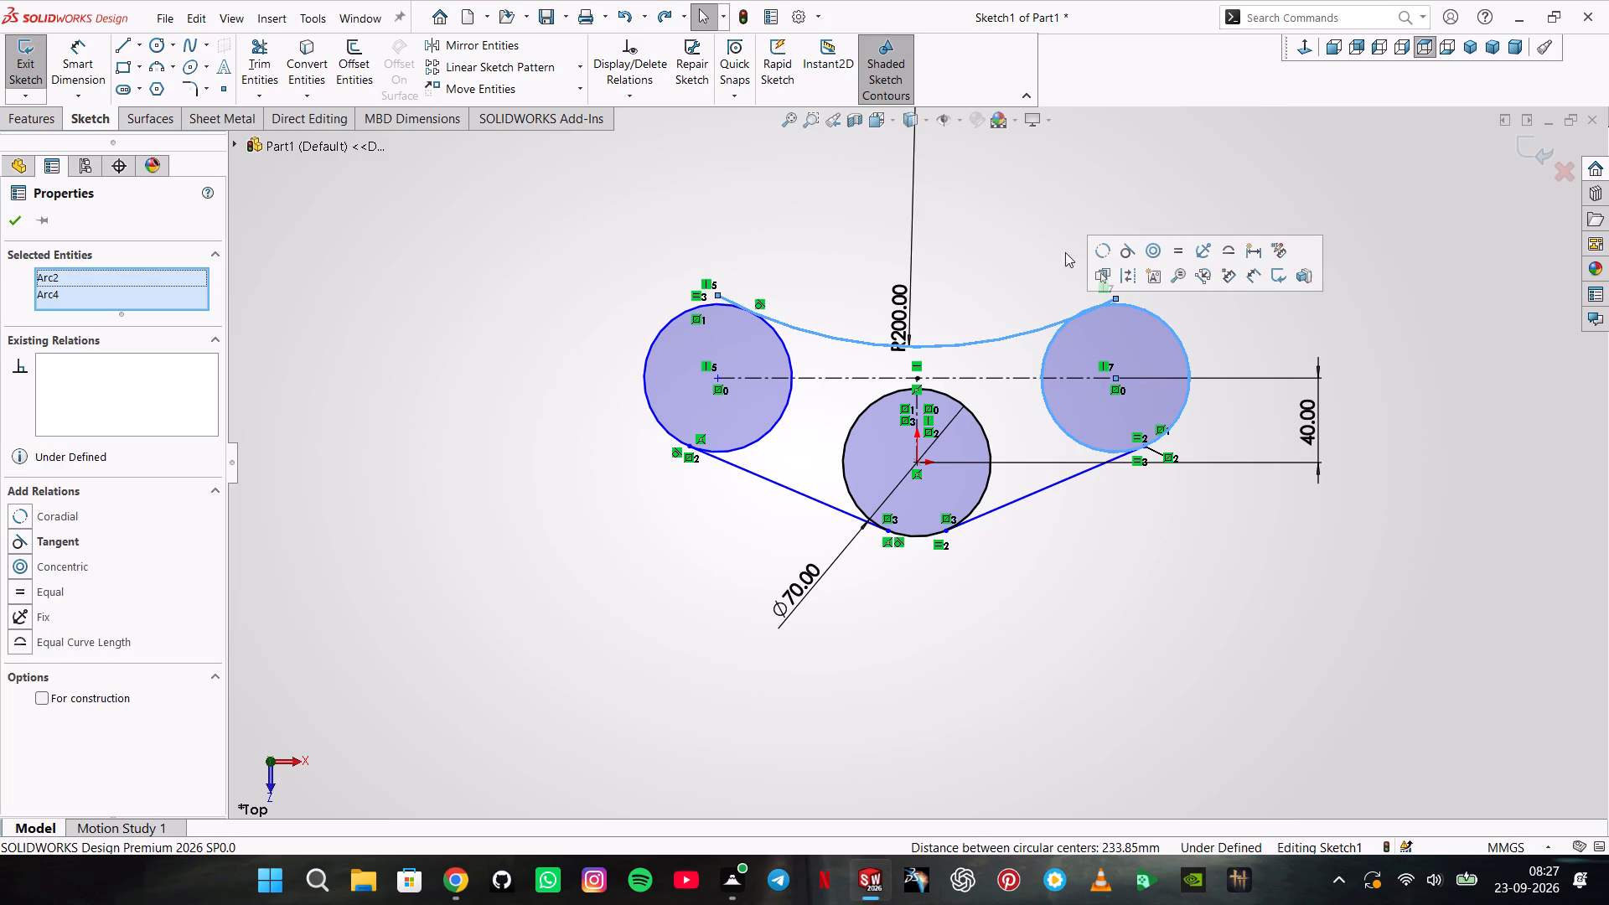
pyautogui.click(1127, 251)
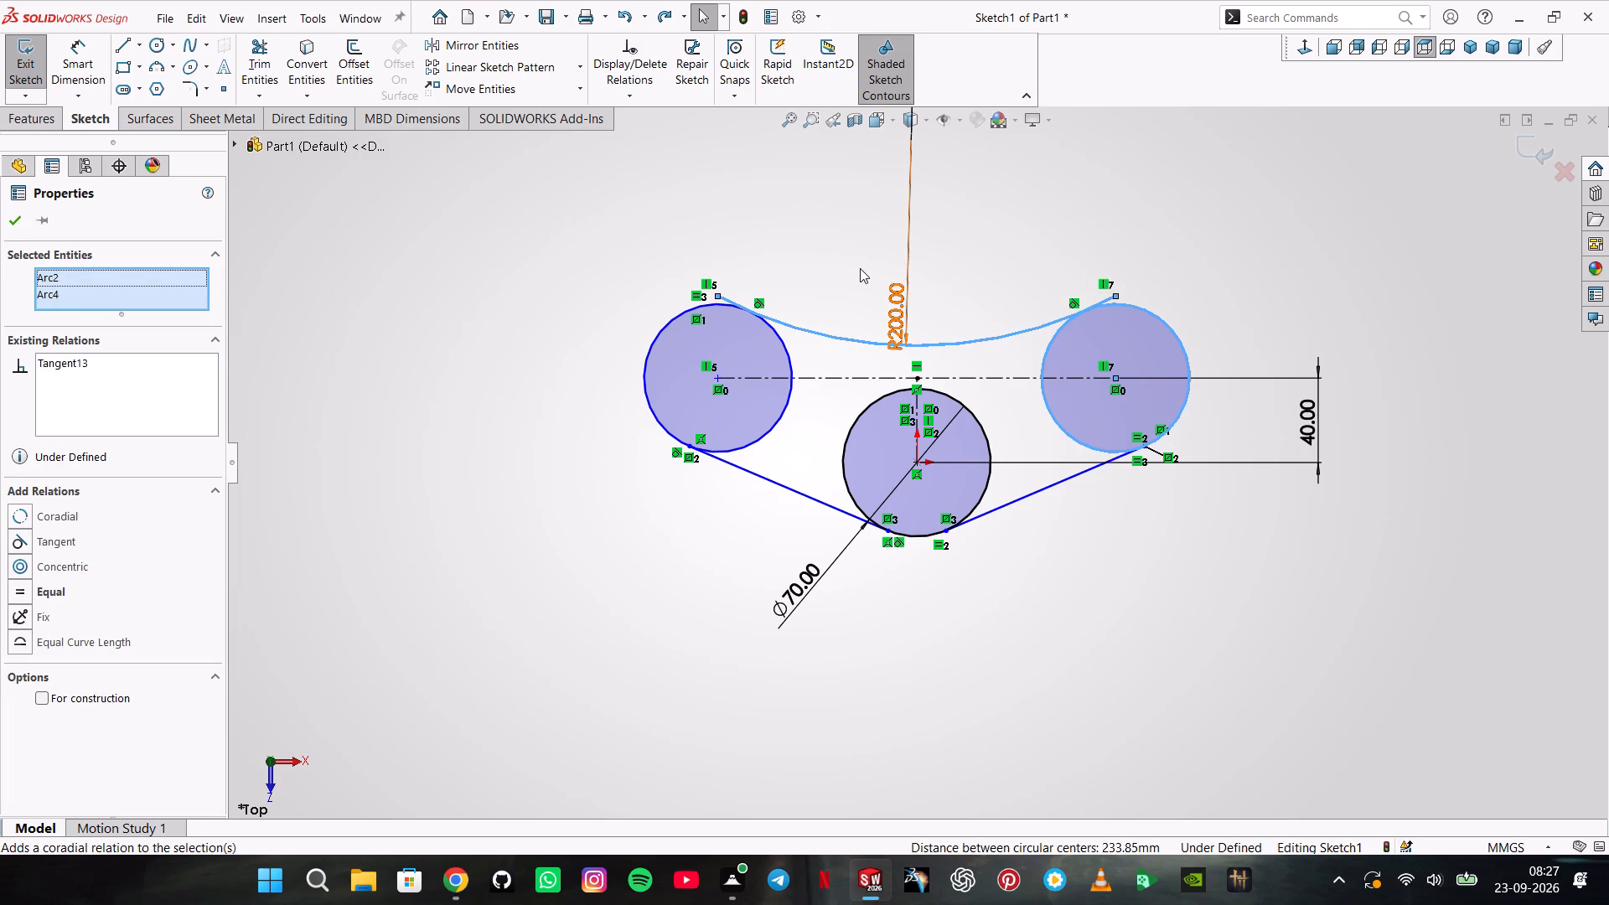
pyautogui.click(860, 268)
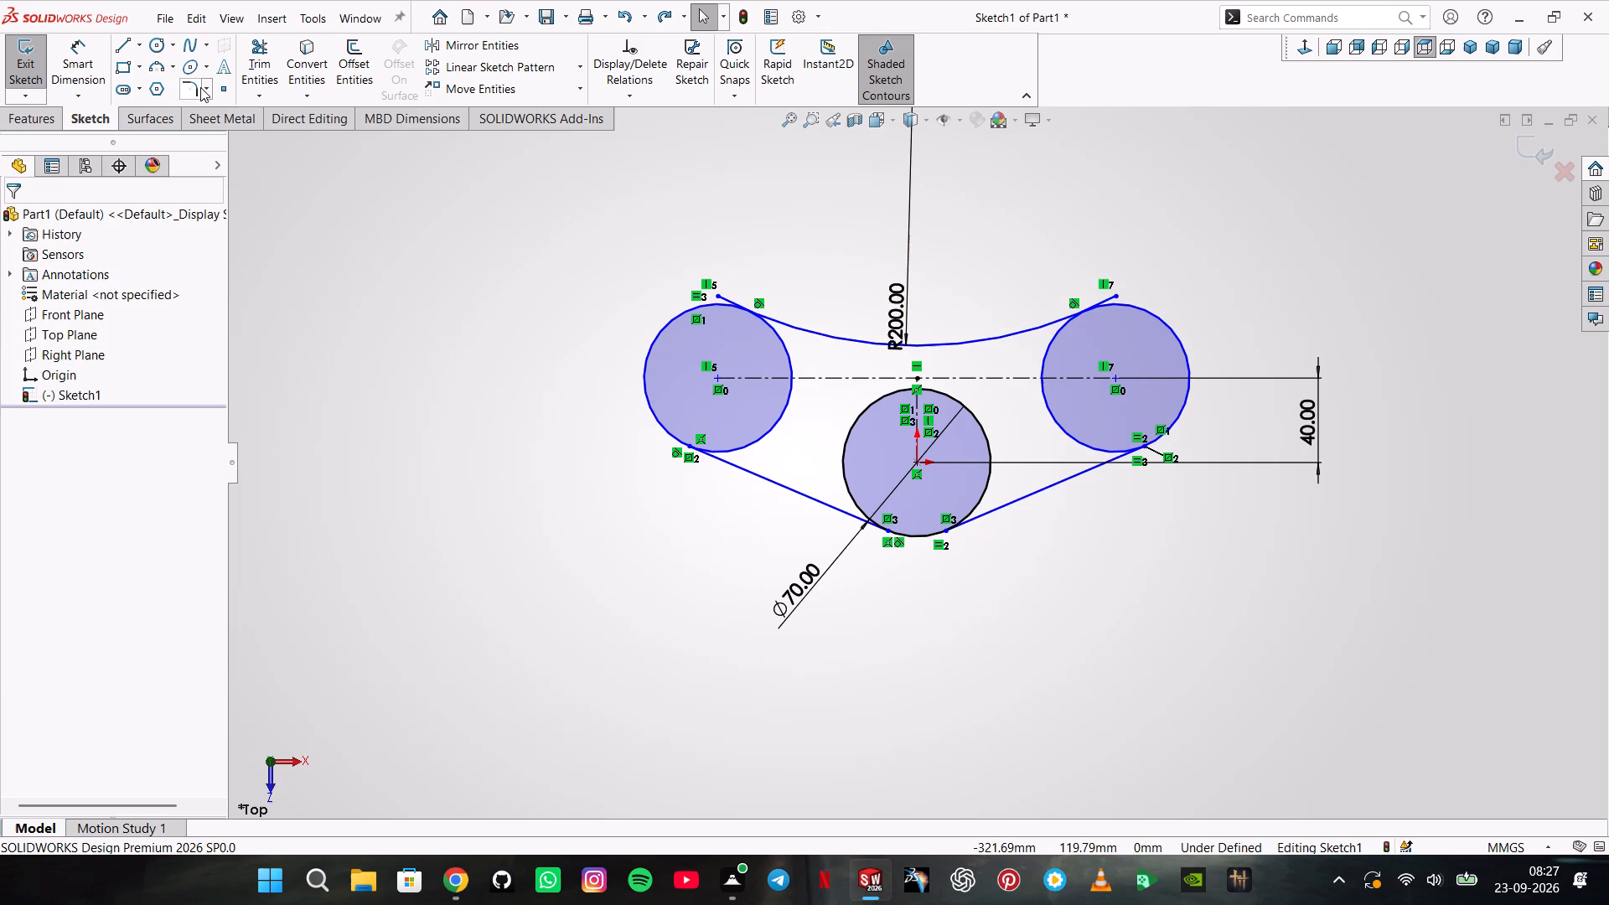
# Trim the end of the 200 mm arc that extends past its tangent point on the upper-left circle.
pyautogui.click(261, 50)
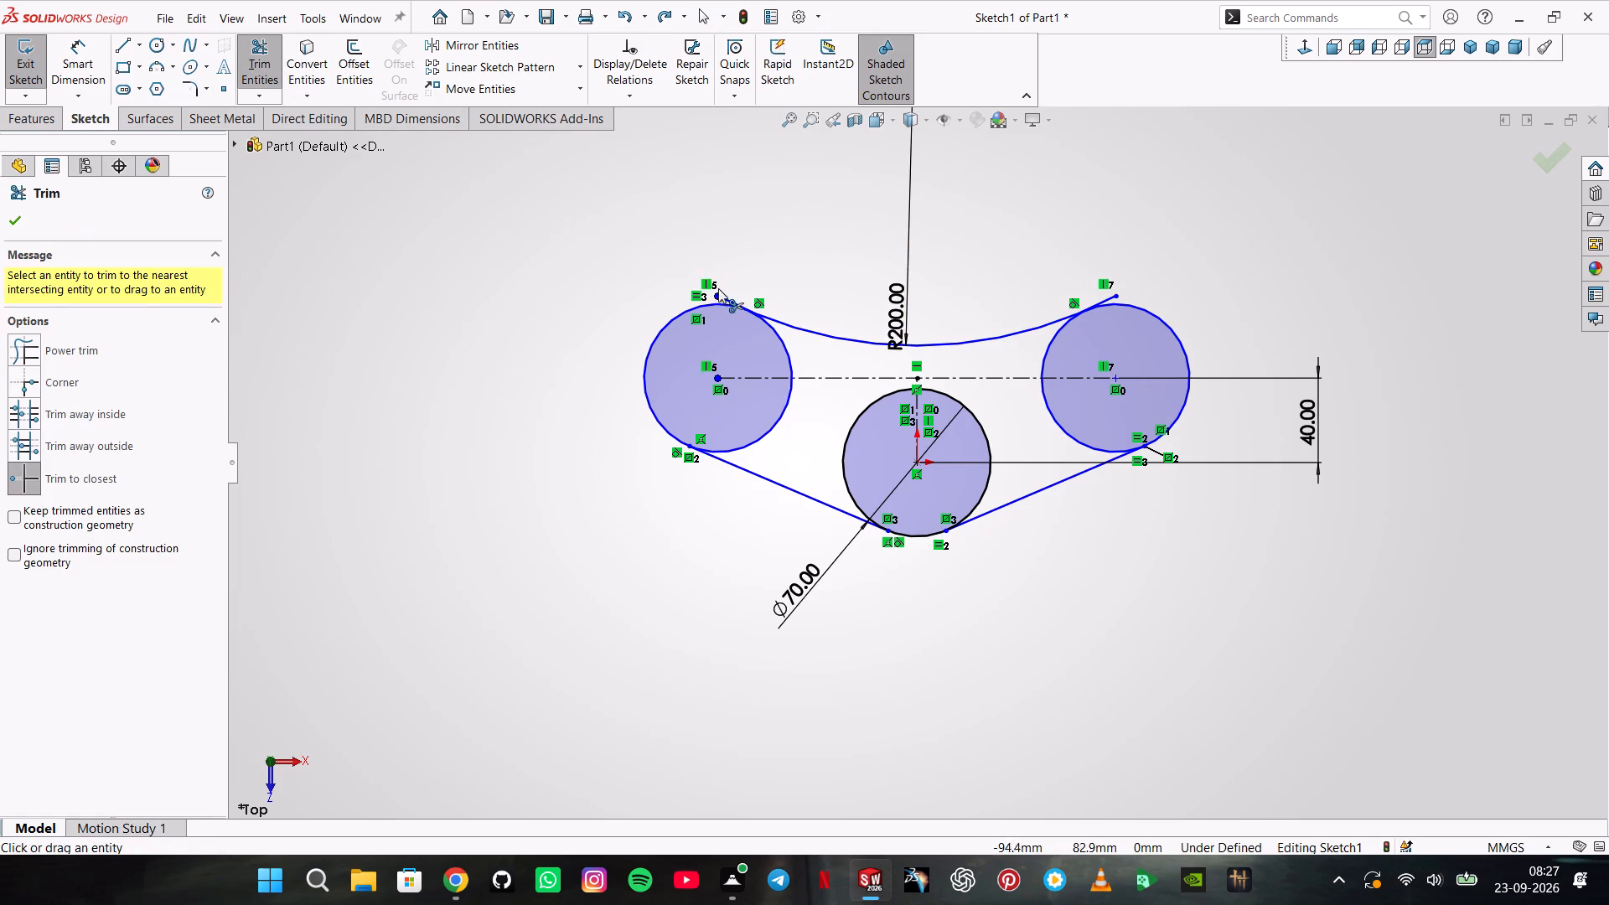
pyautogui.click(730, 298)
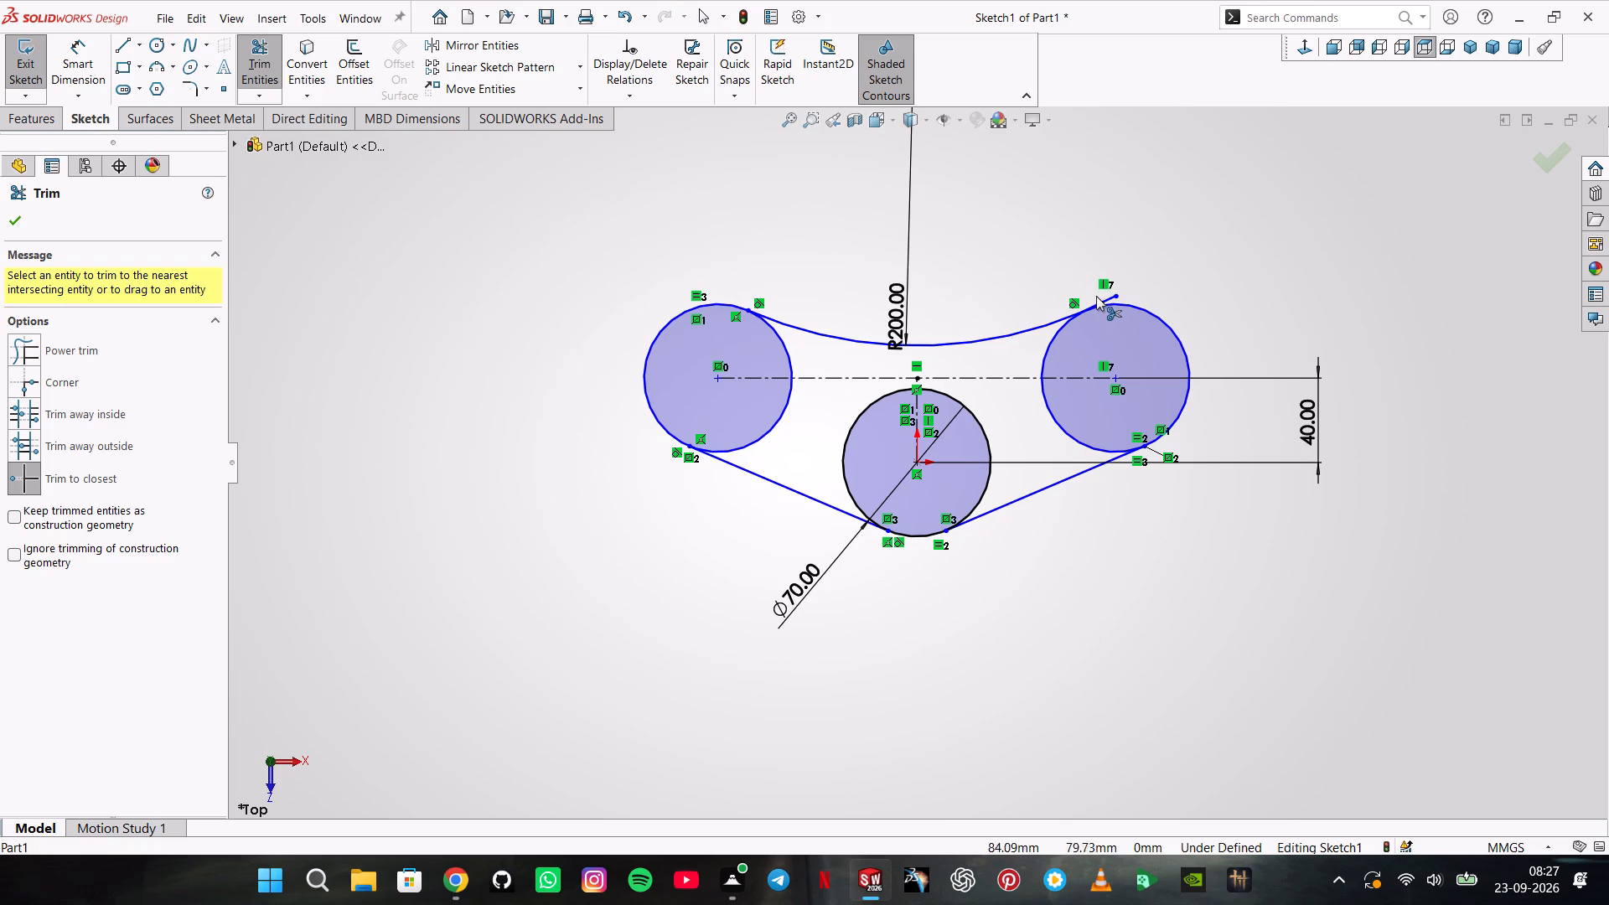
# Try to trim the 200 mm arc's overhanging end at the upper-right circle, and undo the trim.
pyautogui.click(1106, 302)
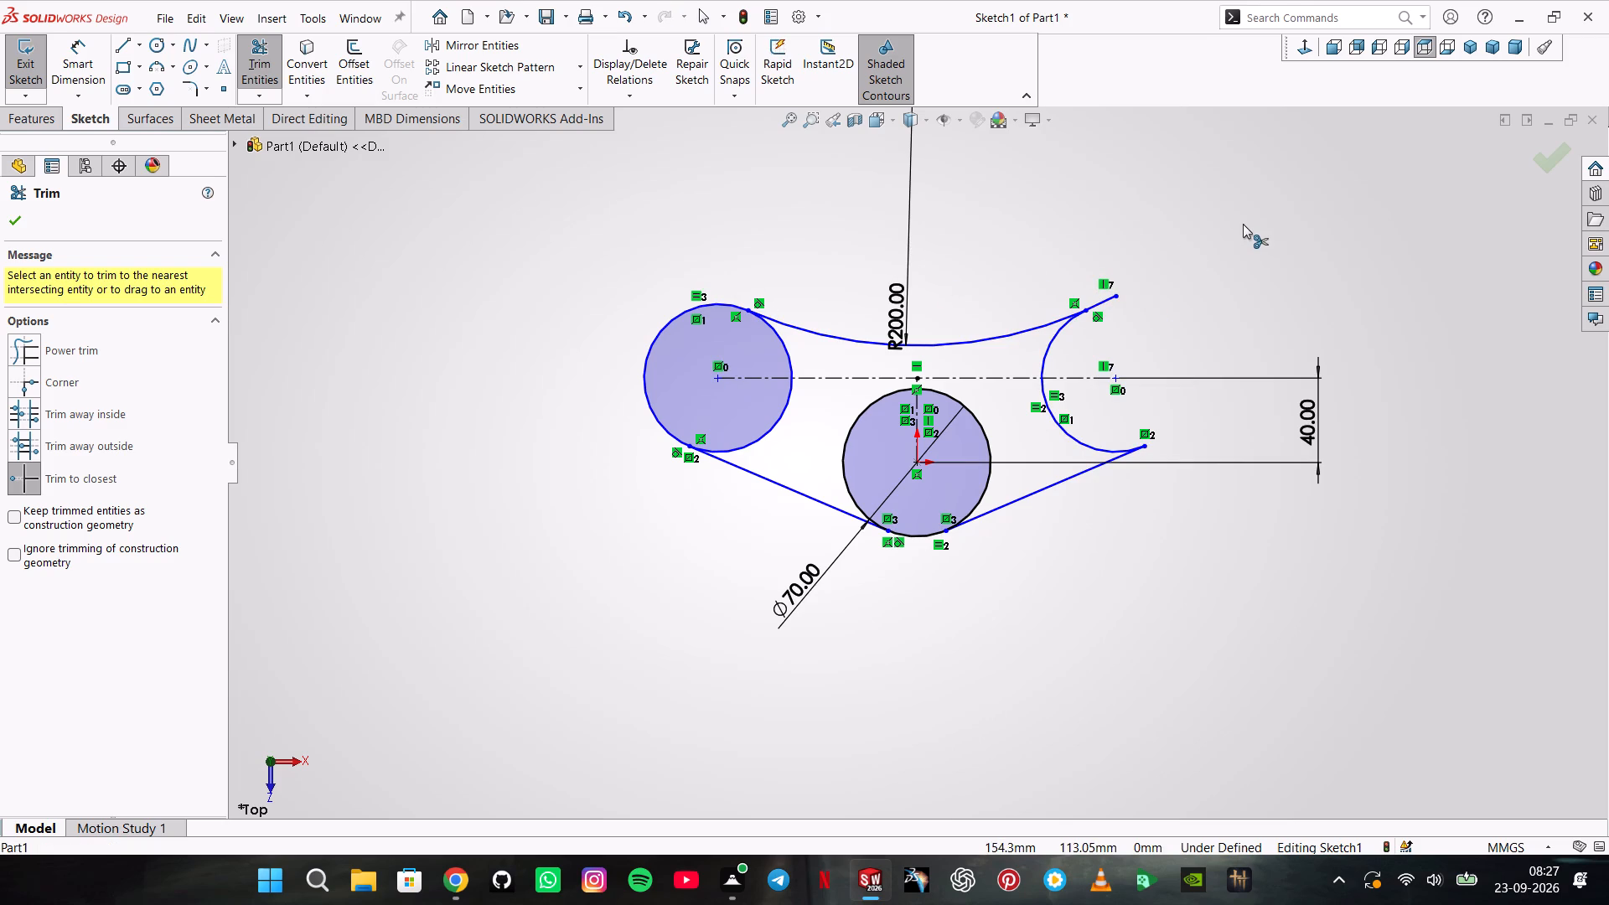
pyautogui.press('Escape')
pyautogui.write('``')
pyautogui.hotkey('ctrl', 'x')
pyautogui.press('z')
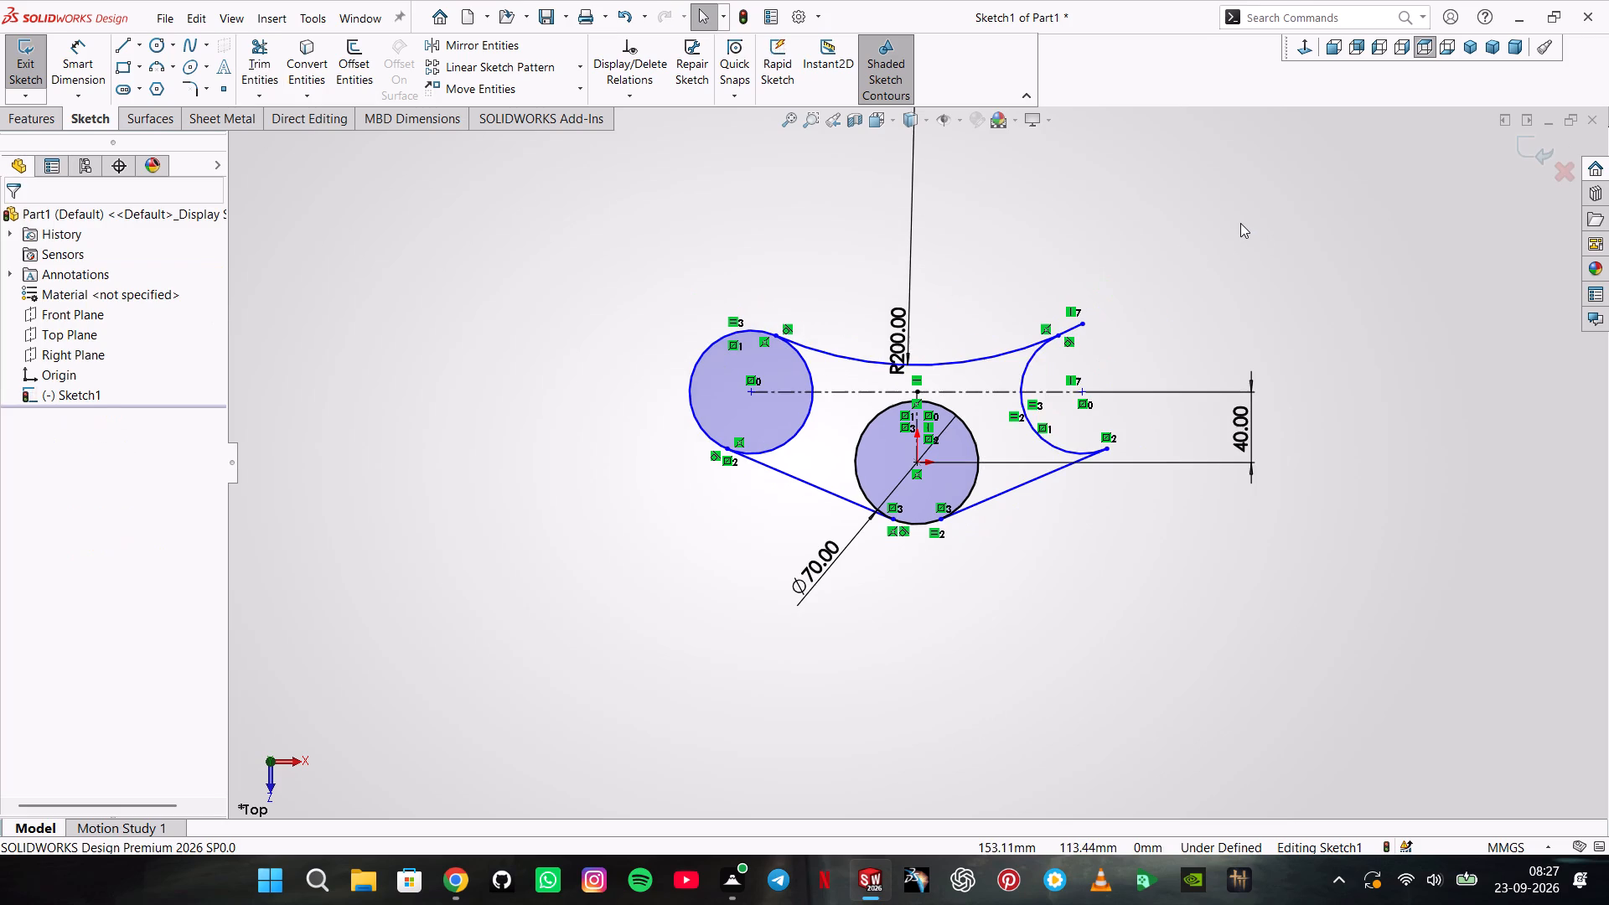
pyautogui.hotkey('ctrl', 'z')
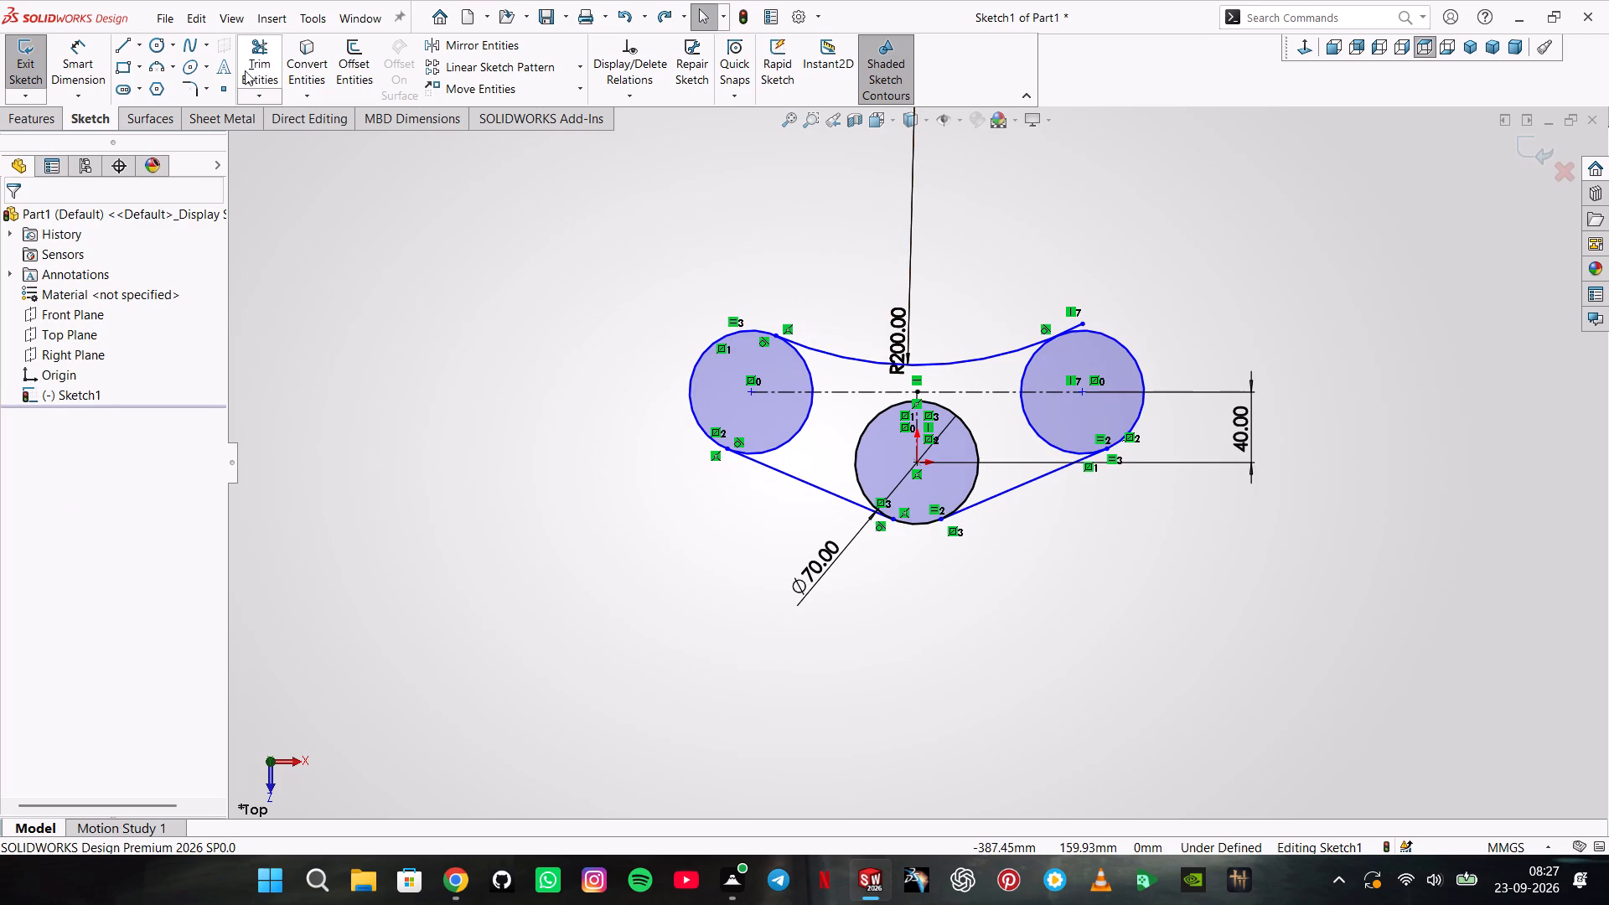
# Trim the end of the 200 mm arc that extends past its tangent point on the upper-right circle.
pyautogui.click(246, 61)
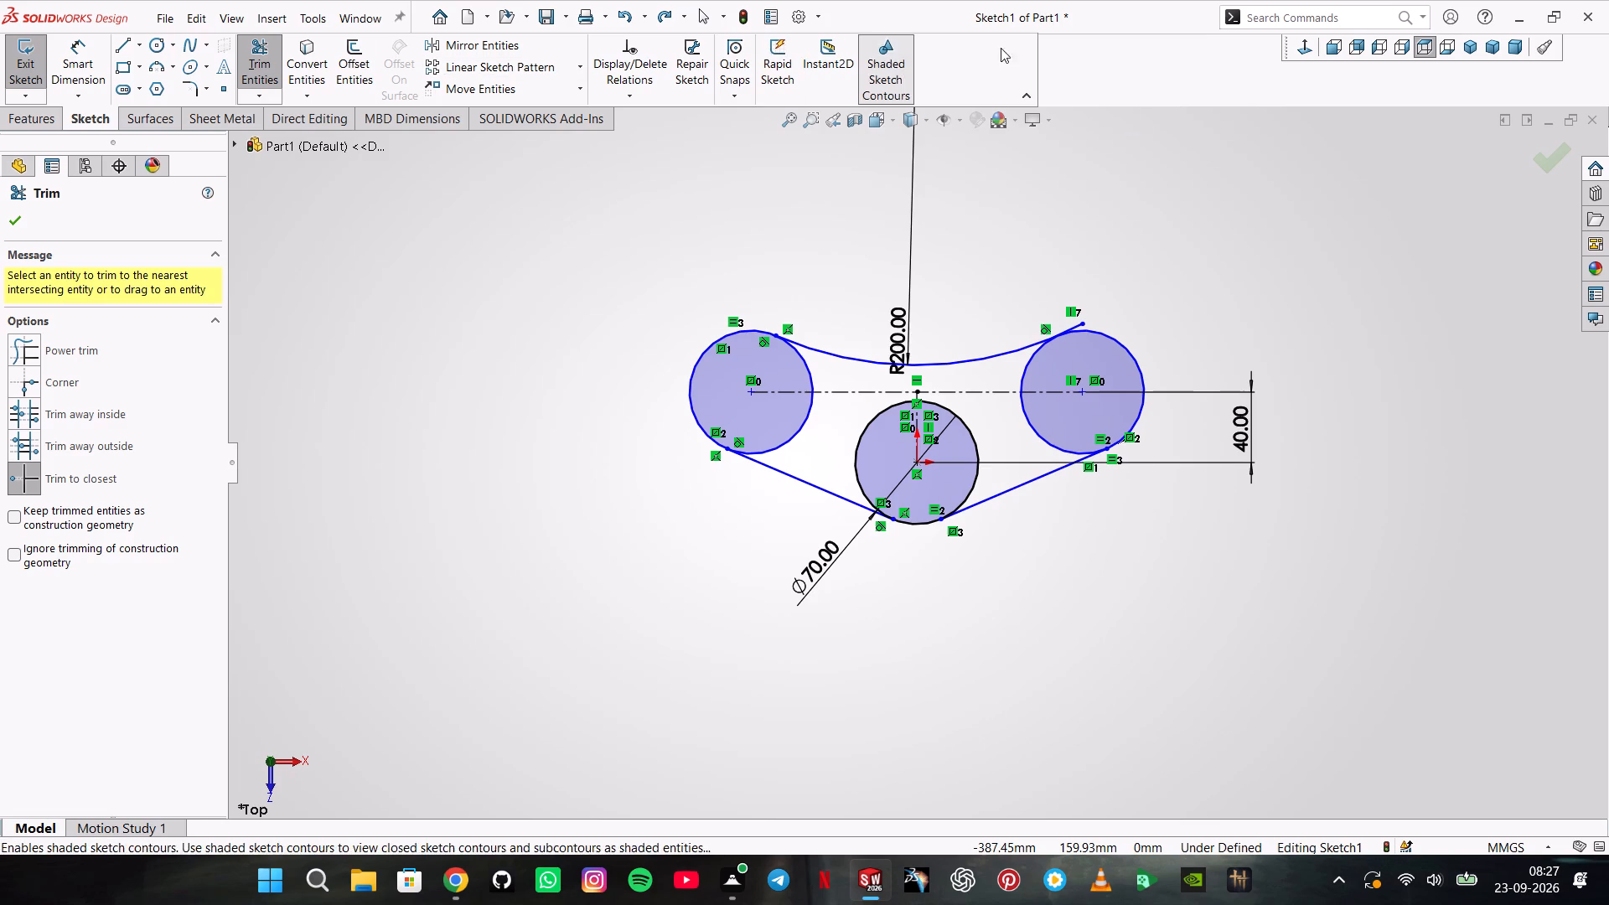
pyautogui.click(1079, 323)
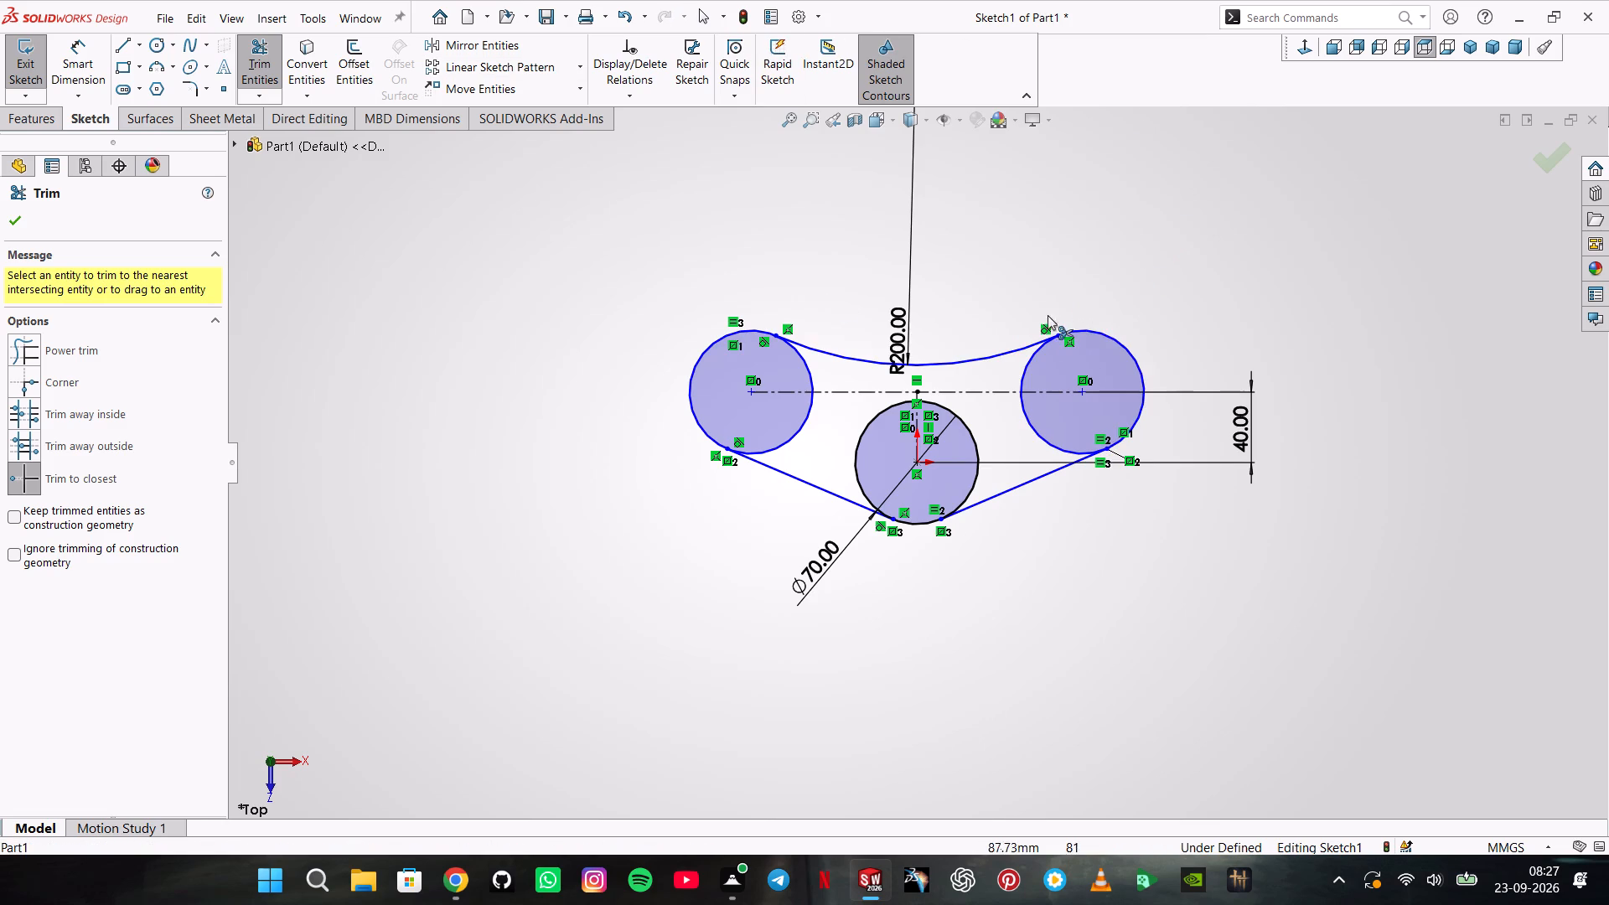
# Dimension the horizontal distance between the centres of the two upper circles as 200 mm.
pyautogui.click(85, 65)
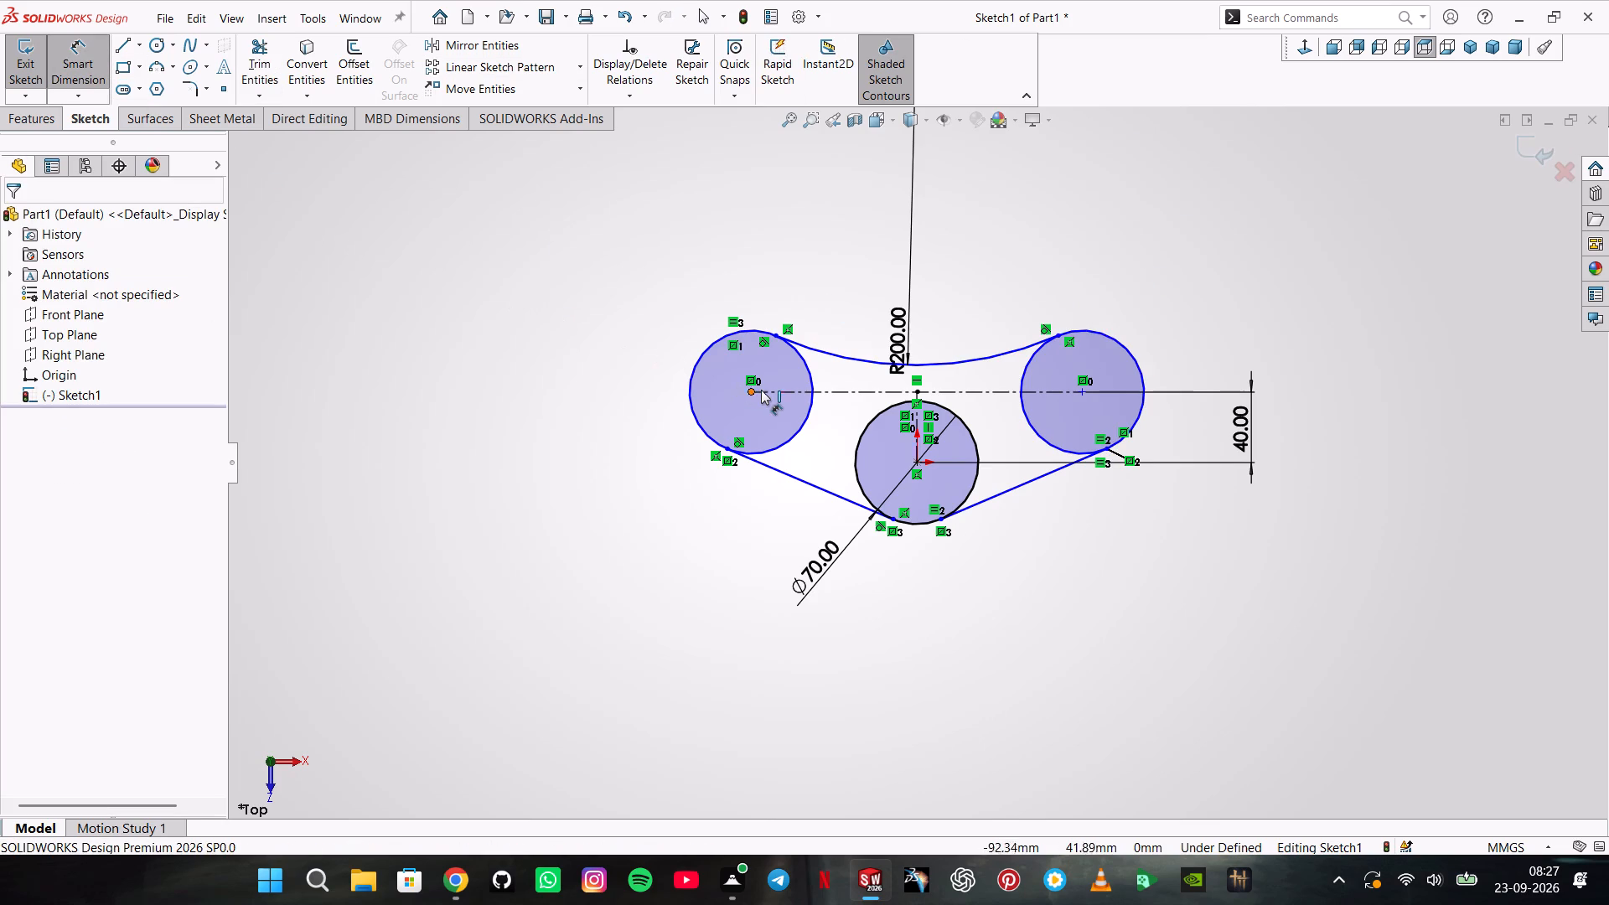
pyautogui.click(754, 390)
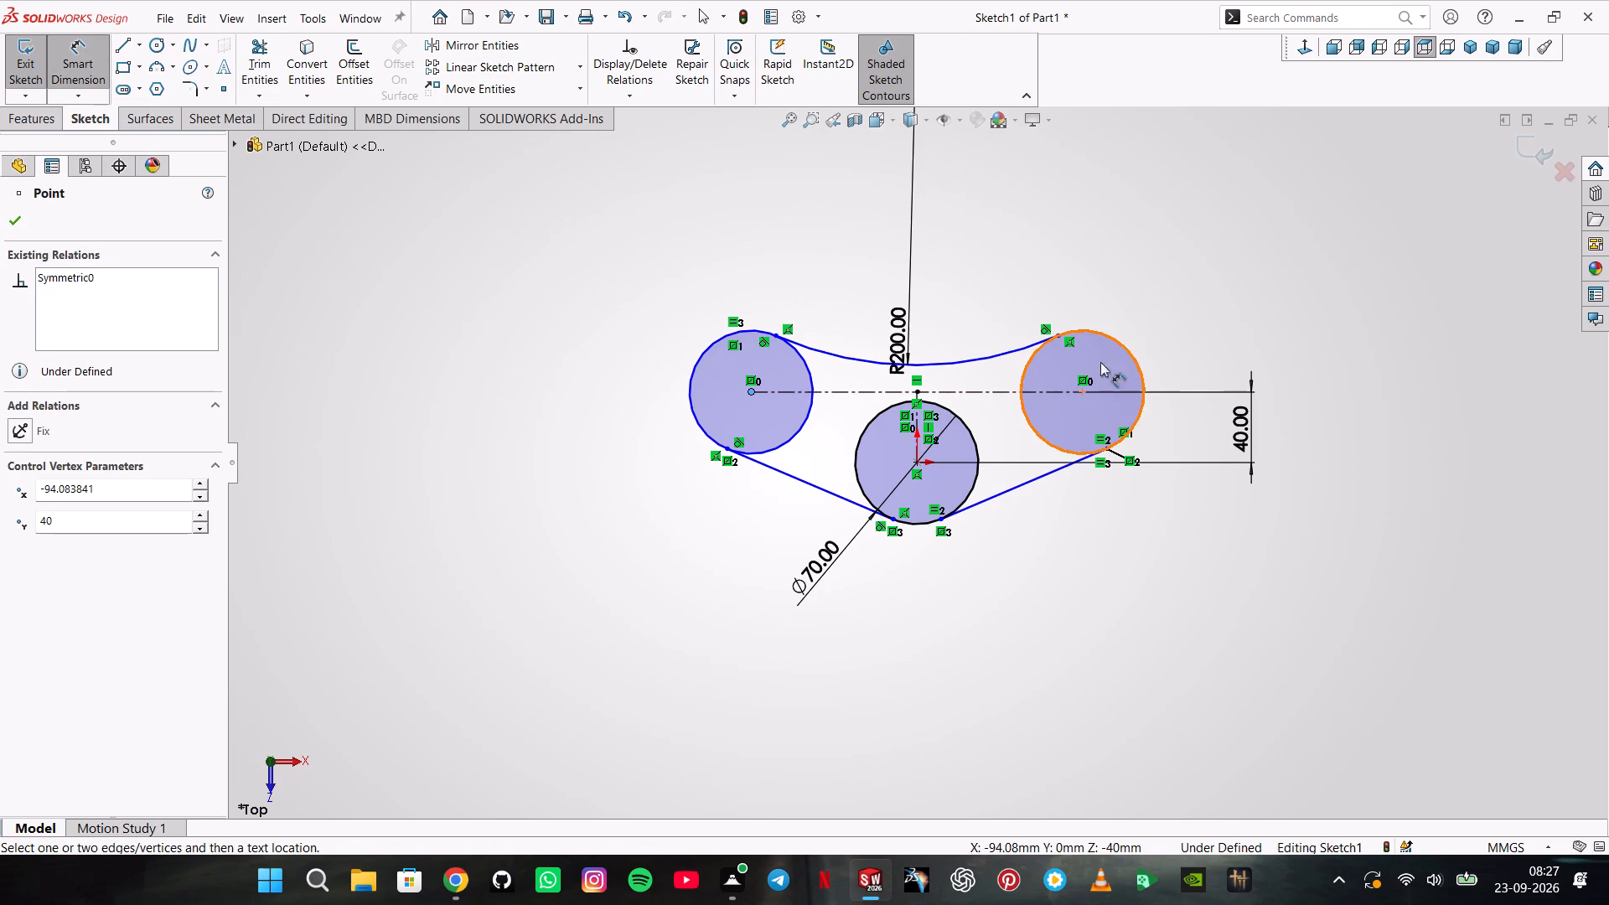
pyautogui.click(1084, 384)
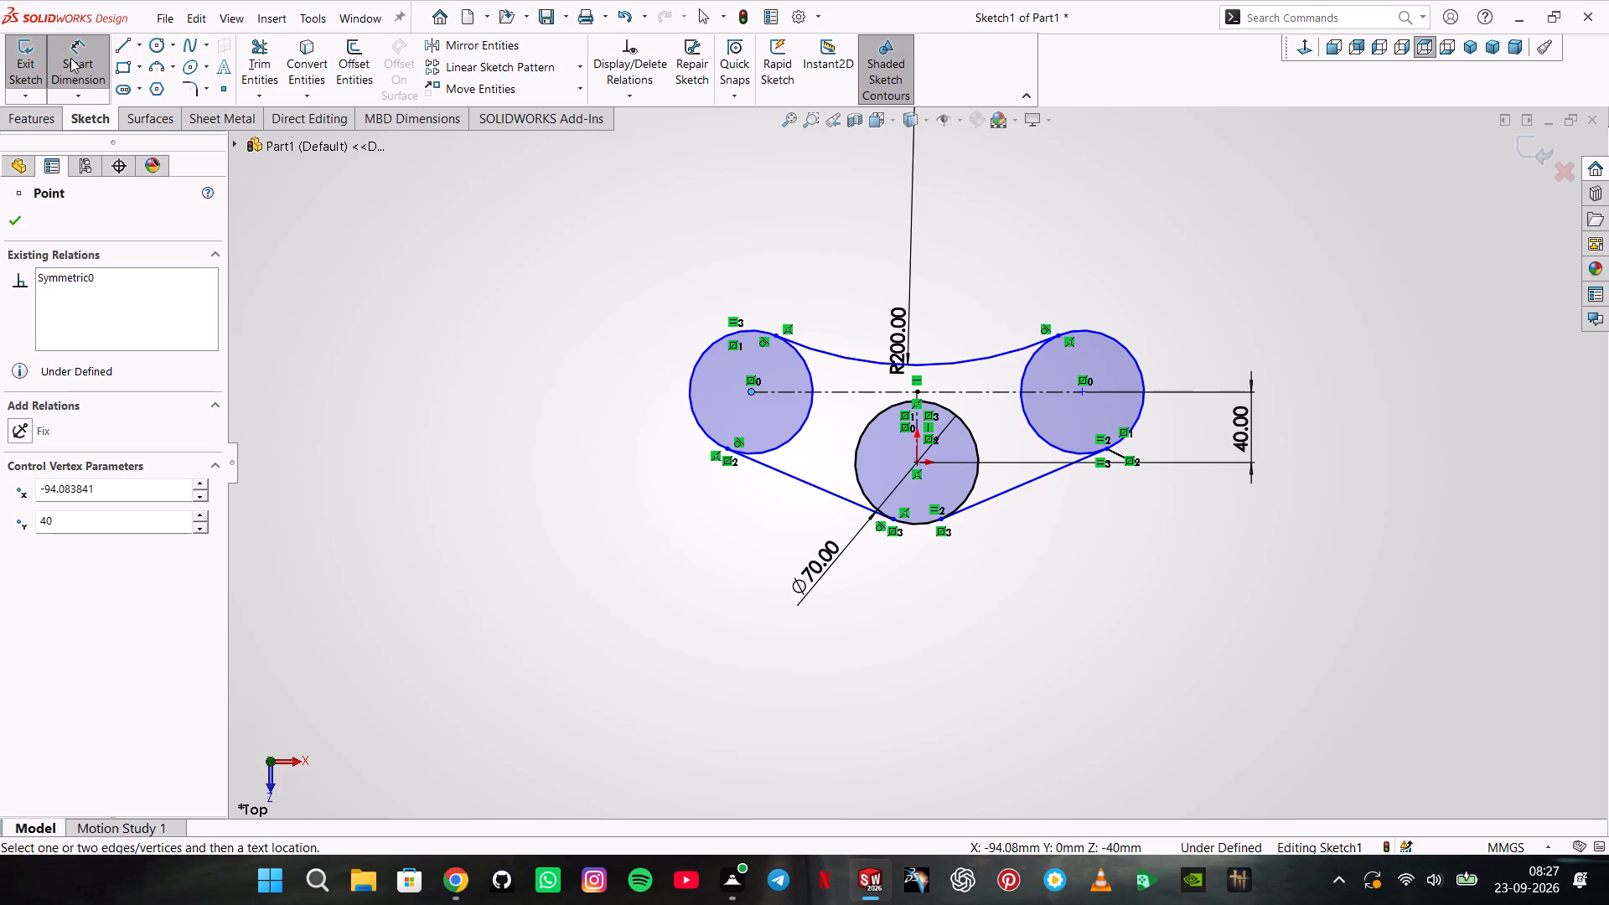
pyautogui.press('Escape')
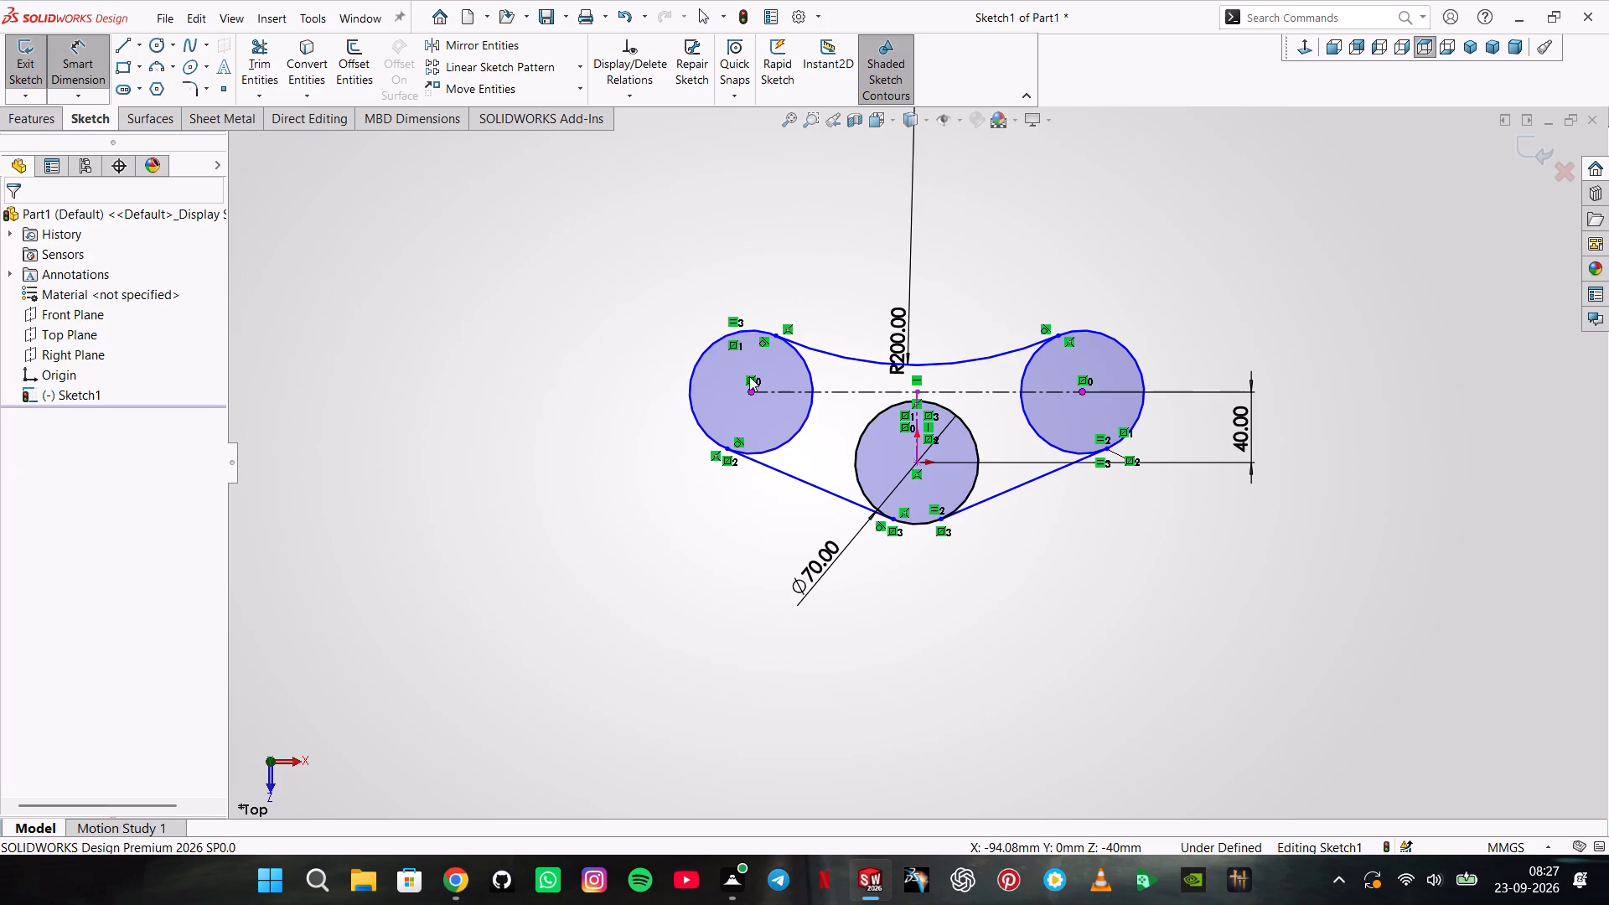
pyautogui.click(753, 389)
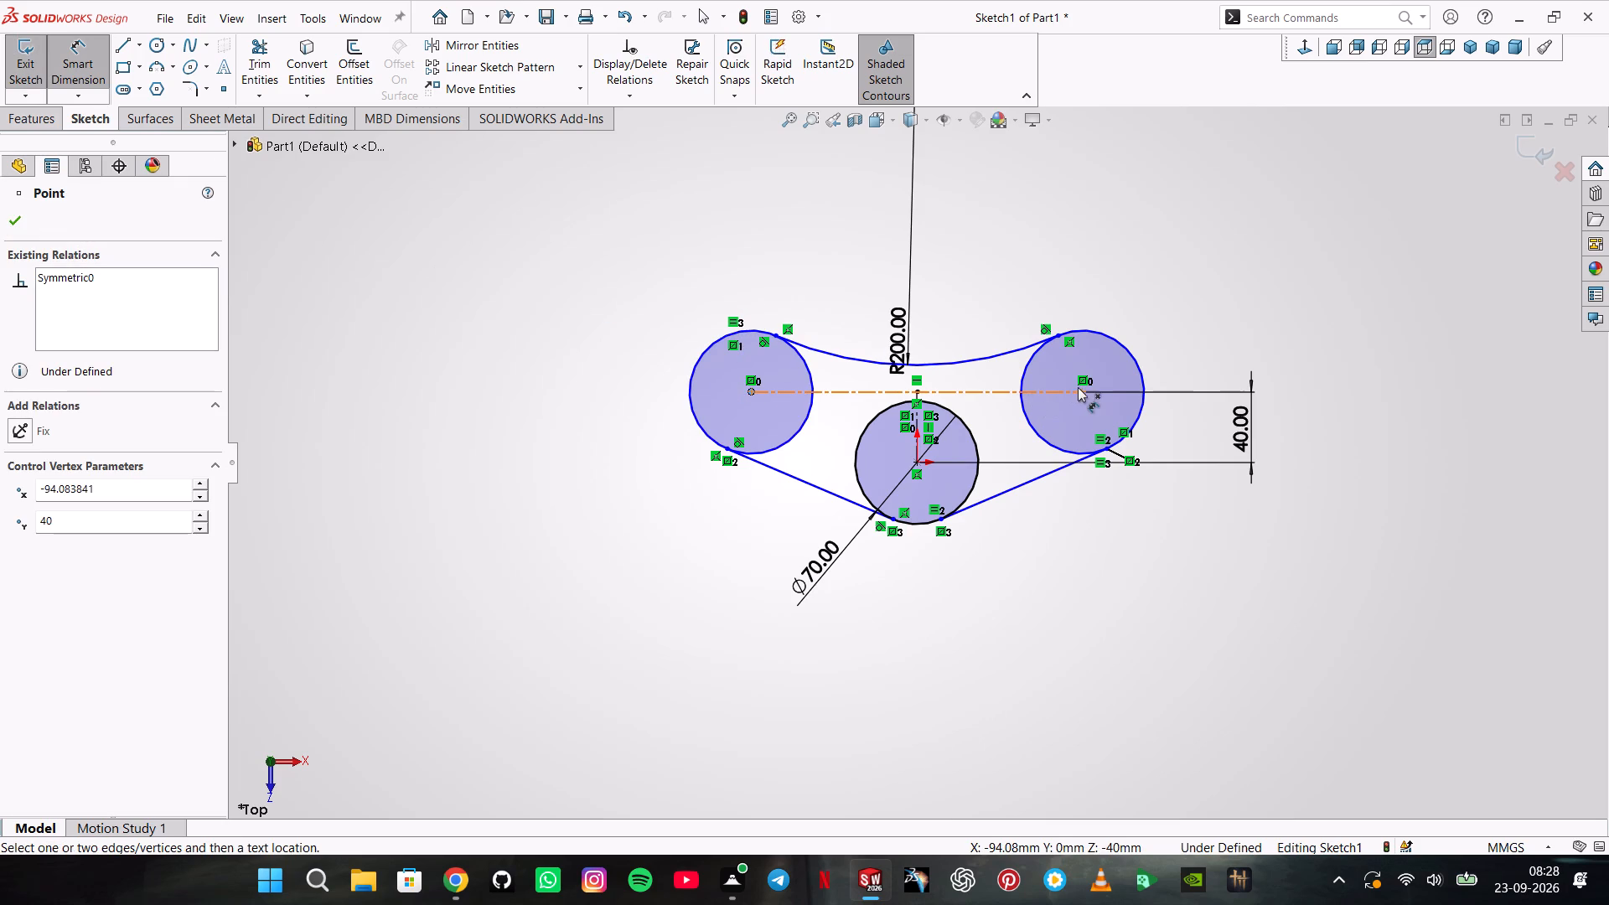
pyautogui.click(1082, 390)
pyautogui.click(989, 587)
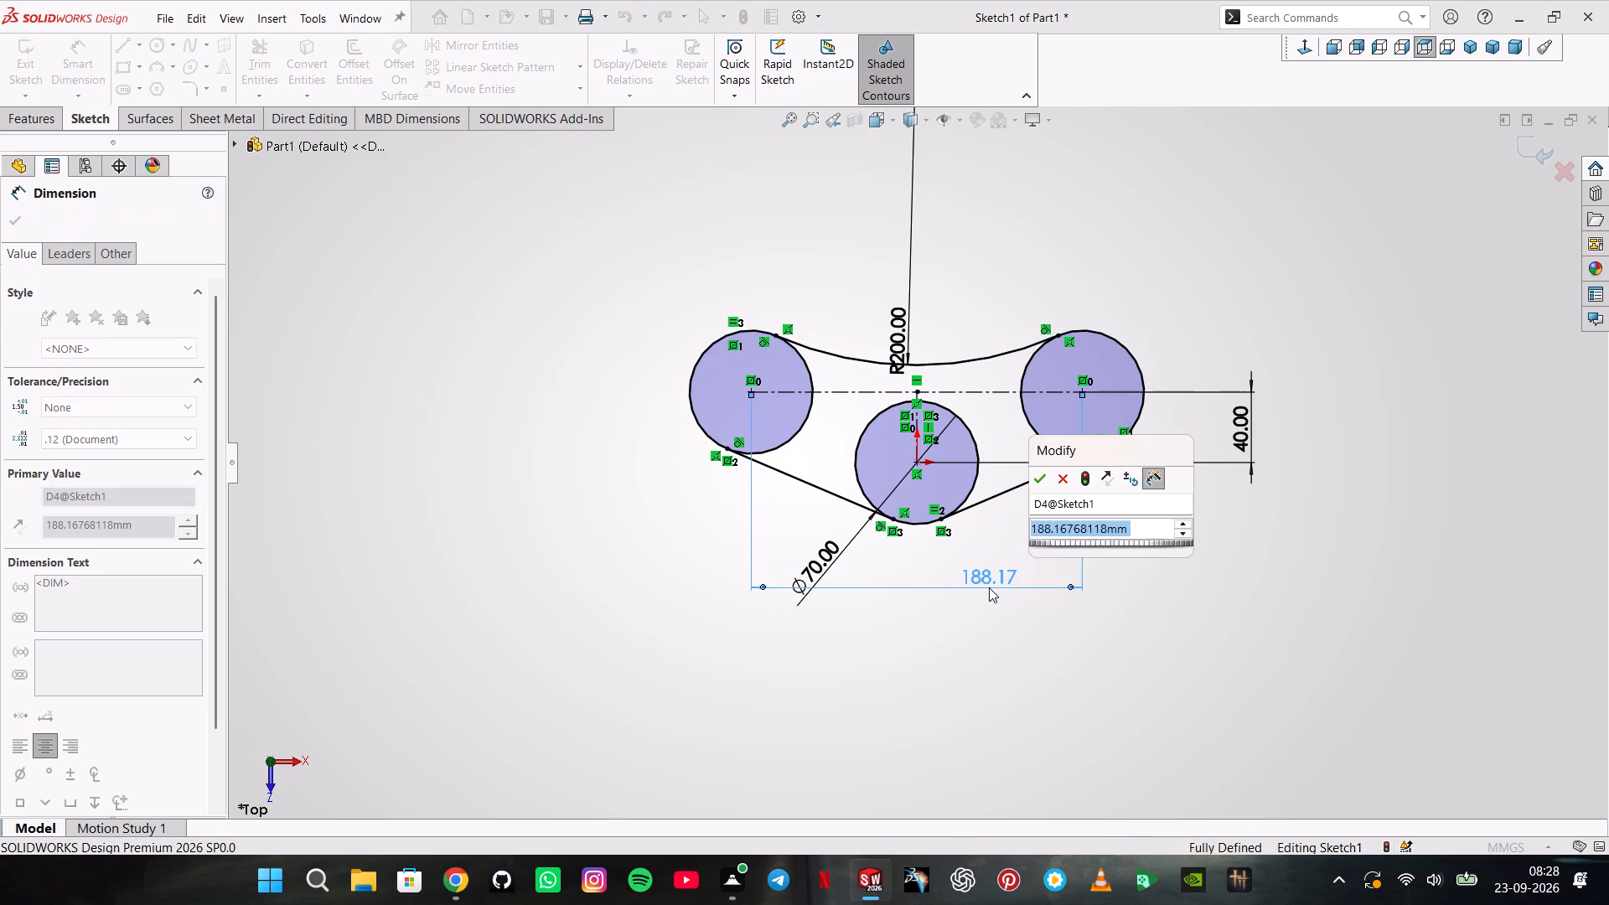
pyautogui.write('200')
pyautogui.press('Return')
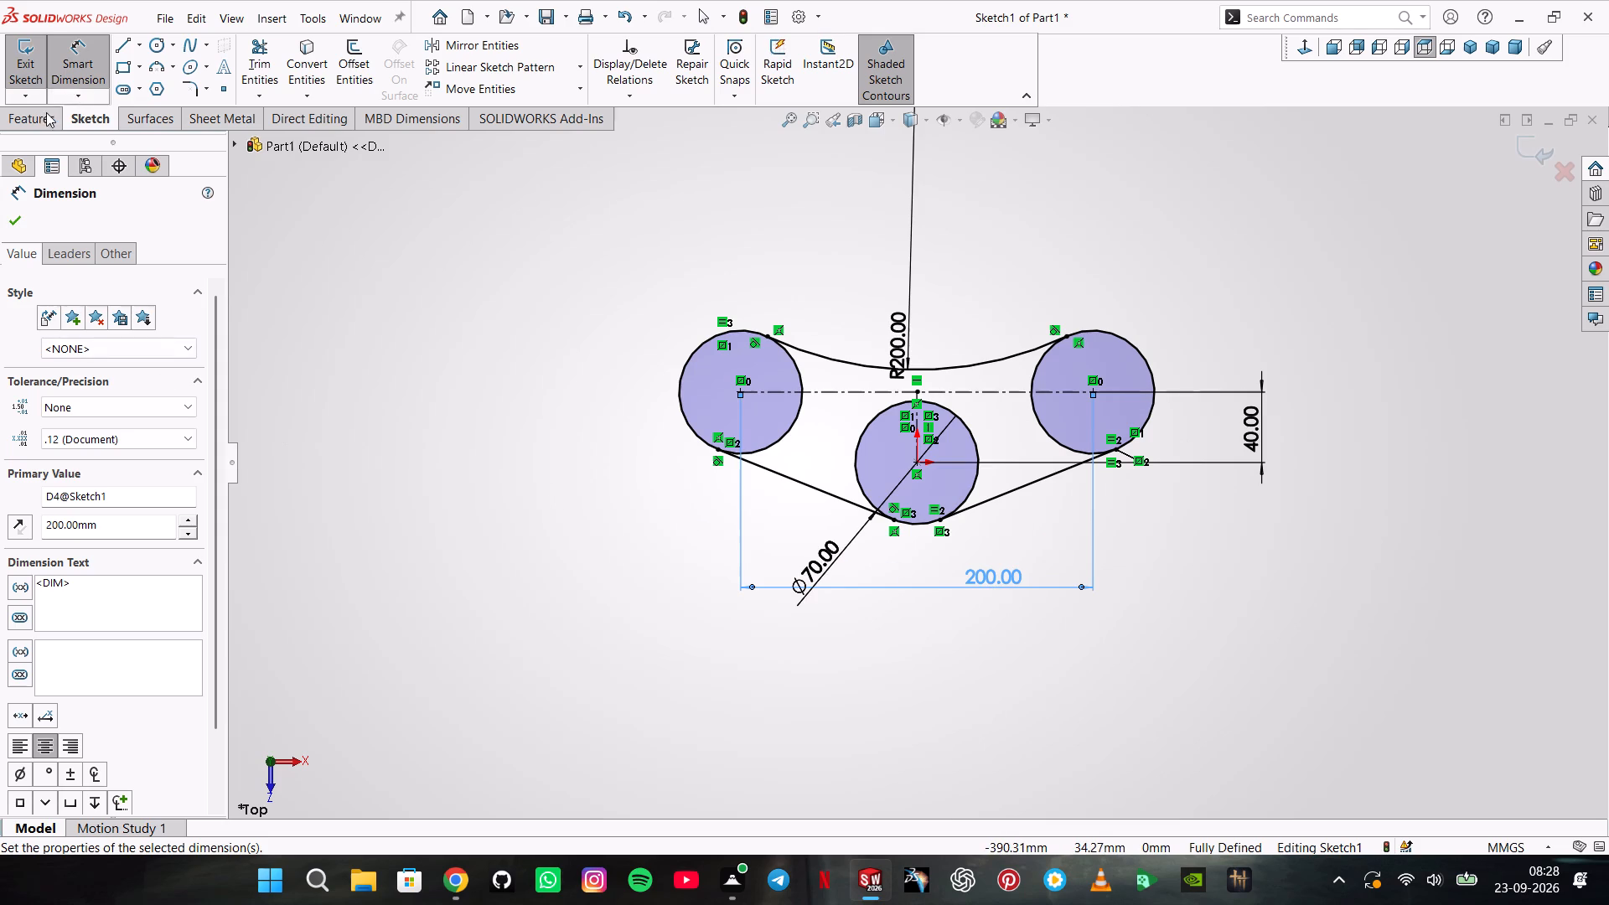
# Trim away the inner portions of all three circles to leave a single closed outer profile.
pyautogui.click(68, 80)
pyautogui.click(256, 65)
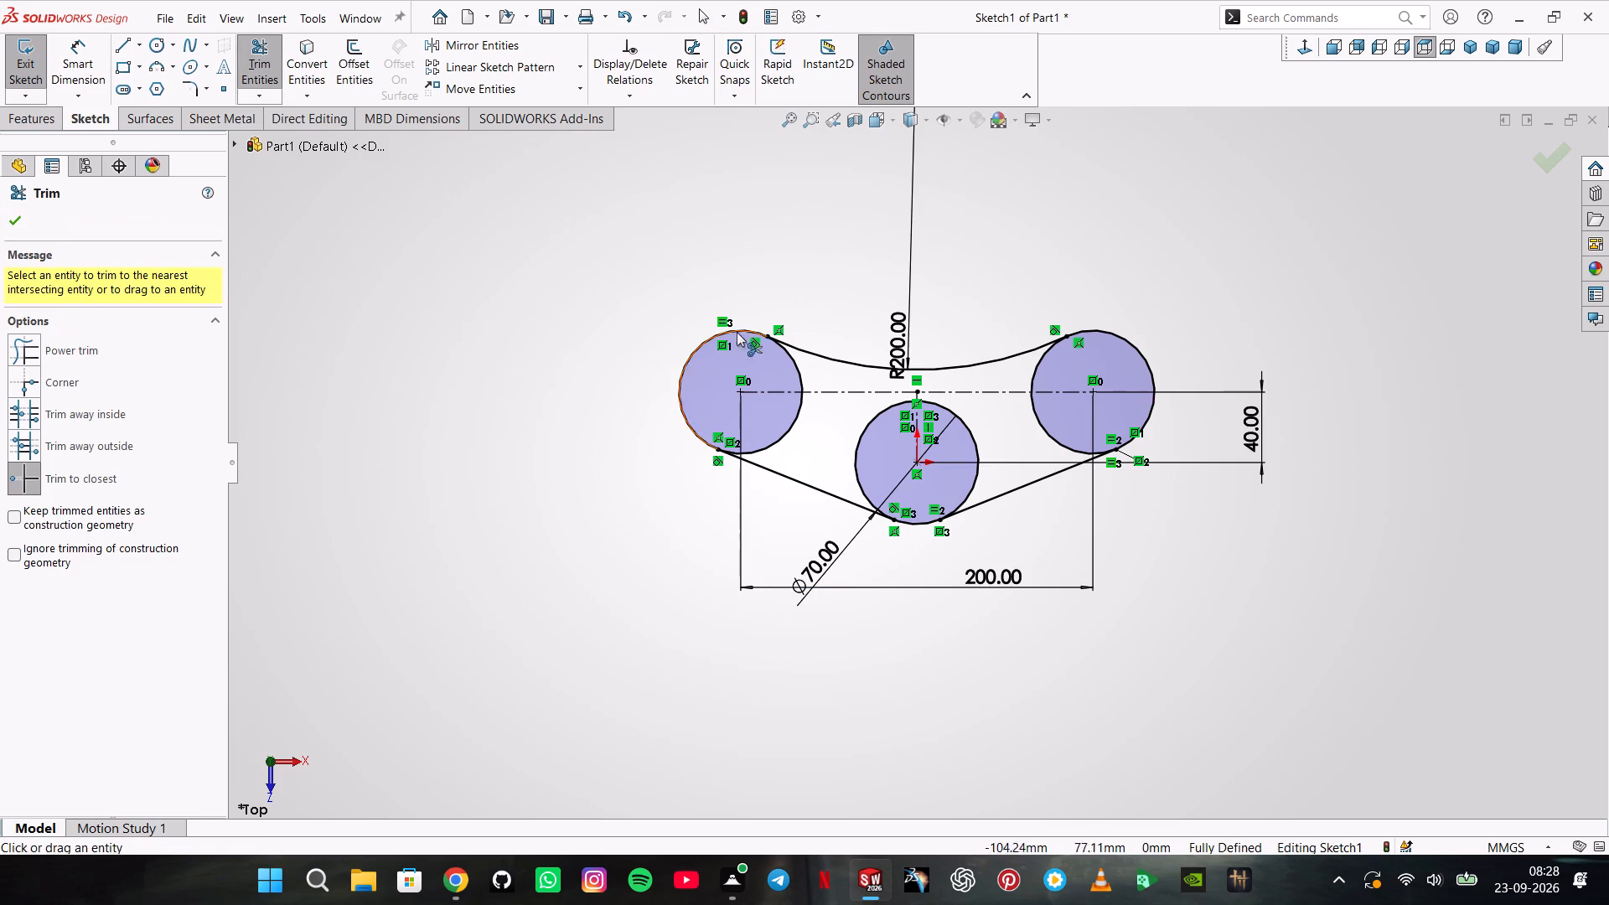
pyautogui.click(800, 378)
pyautogui.click(792, 417)
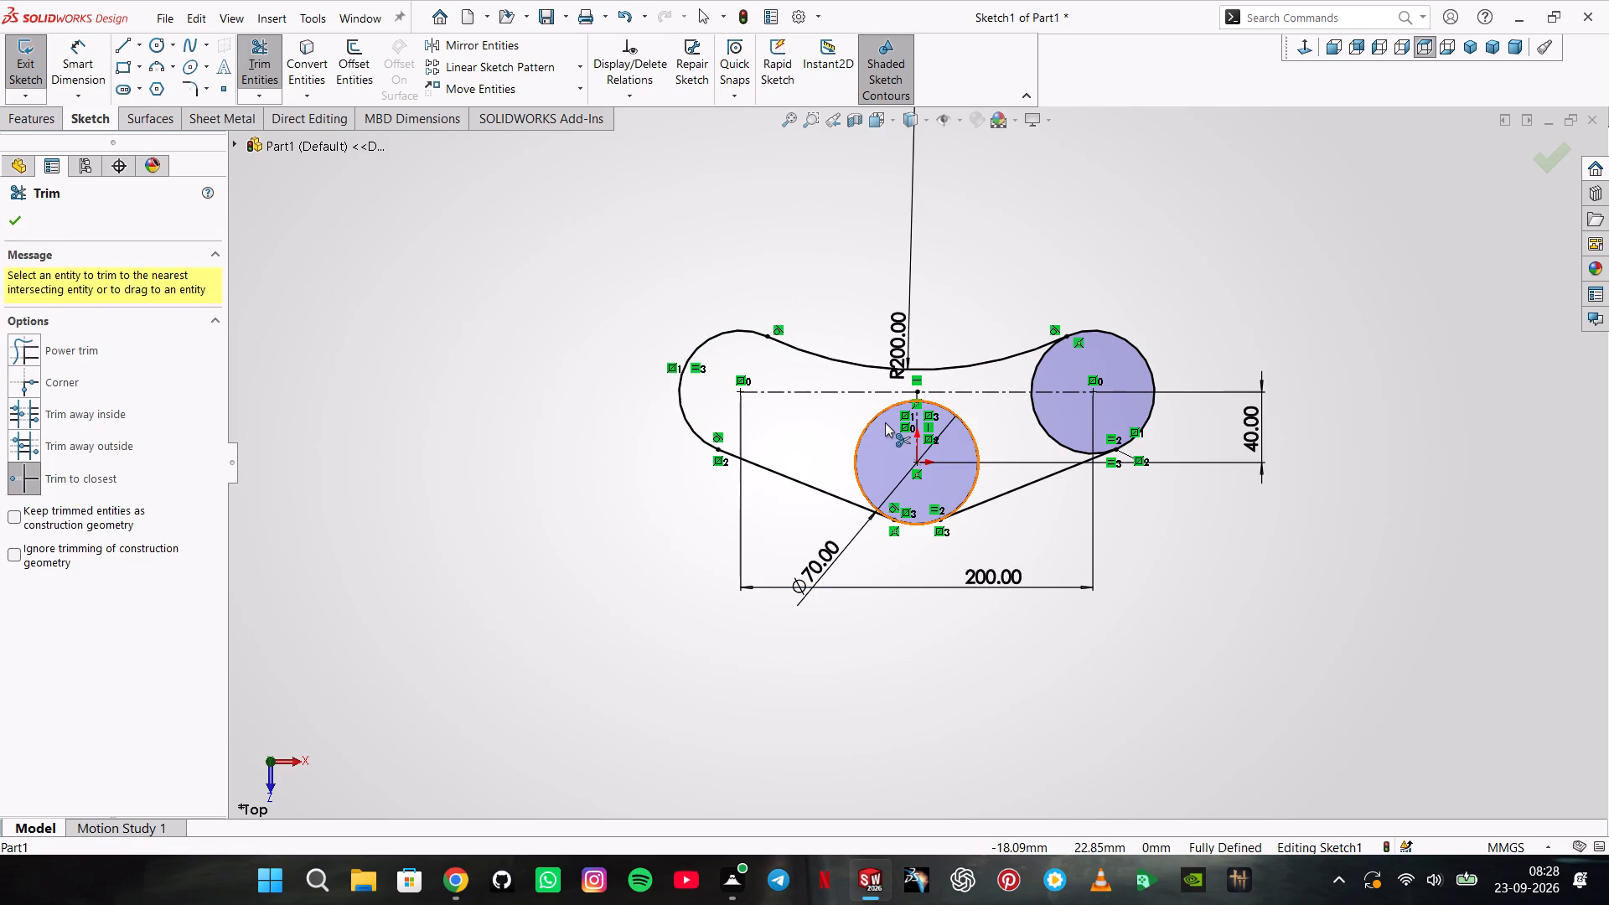
pyautogui.click(885, 422)
pyautogui.click(953, 409)
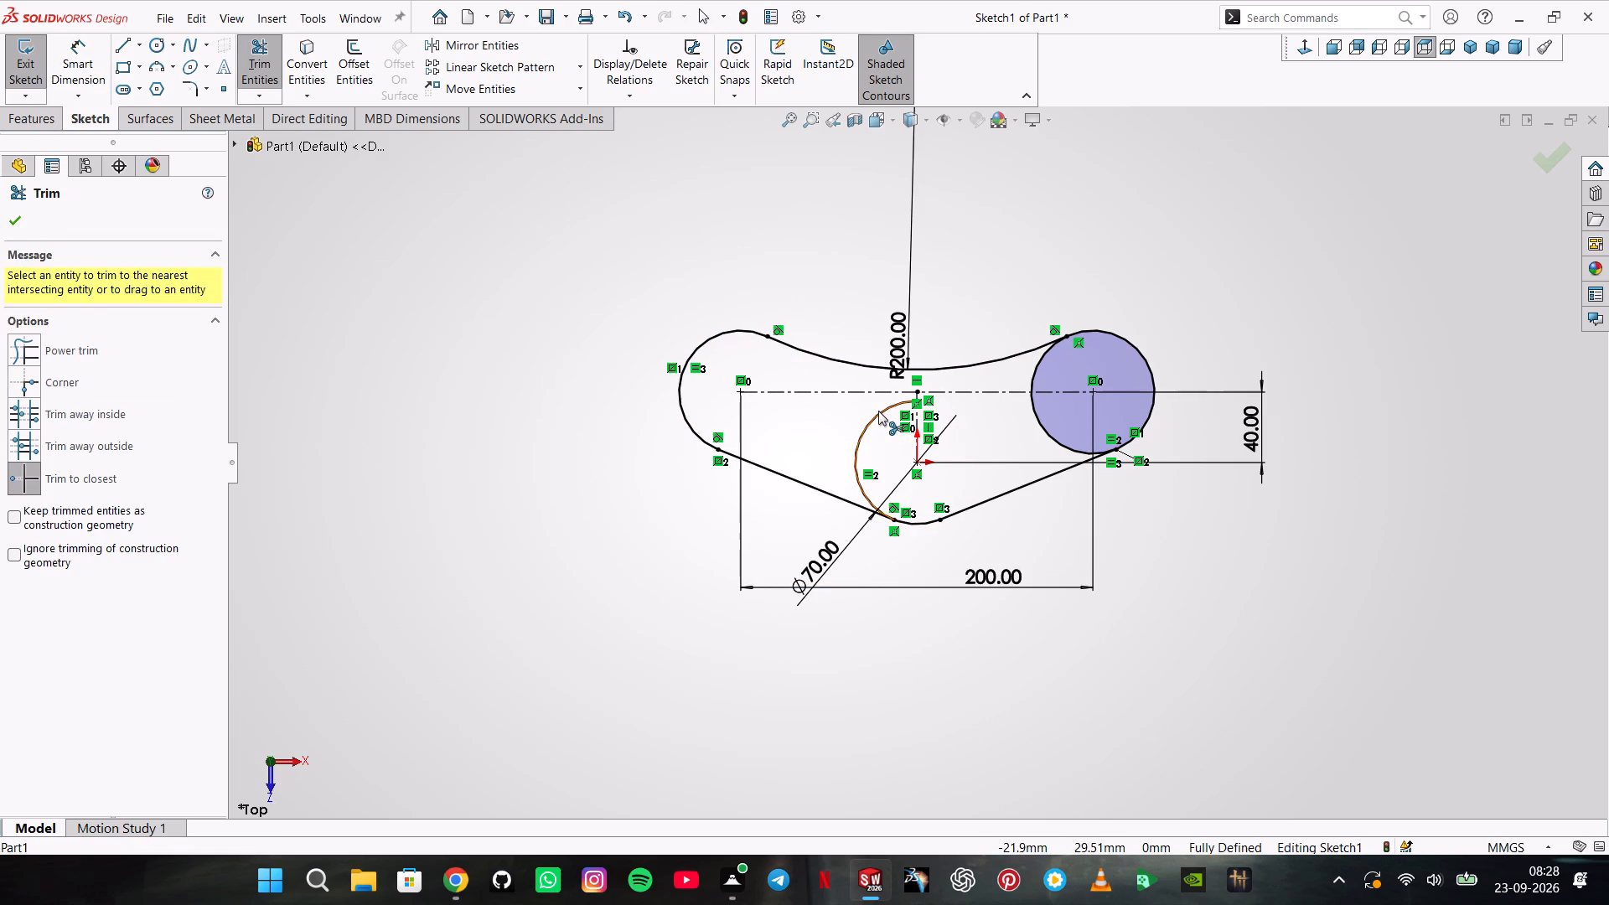
pyautogui.click(887, 415)
pyautogui.click(897, 406)
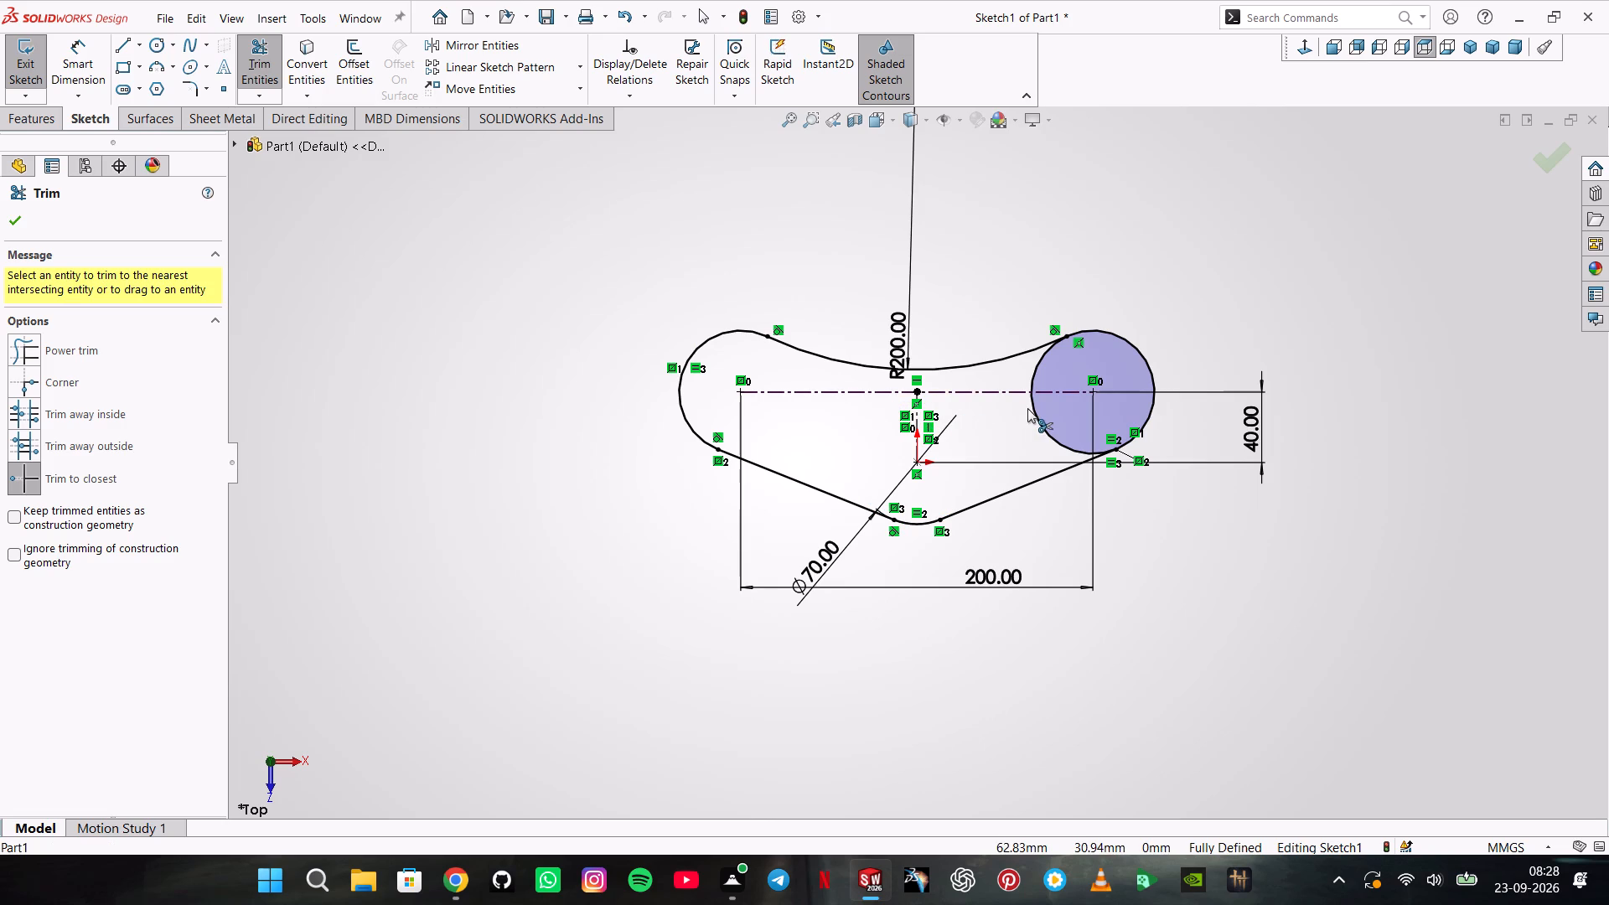
pyautogui.click(1032, 408)
pyautogui.click(1040, 362)
pyautogui.scroll(-3, 922, 523)
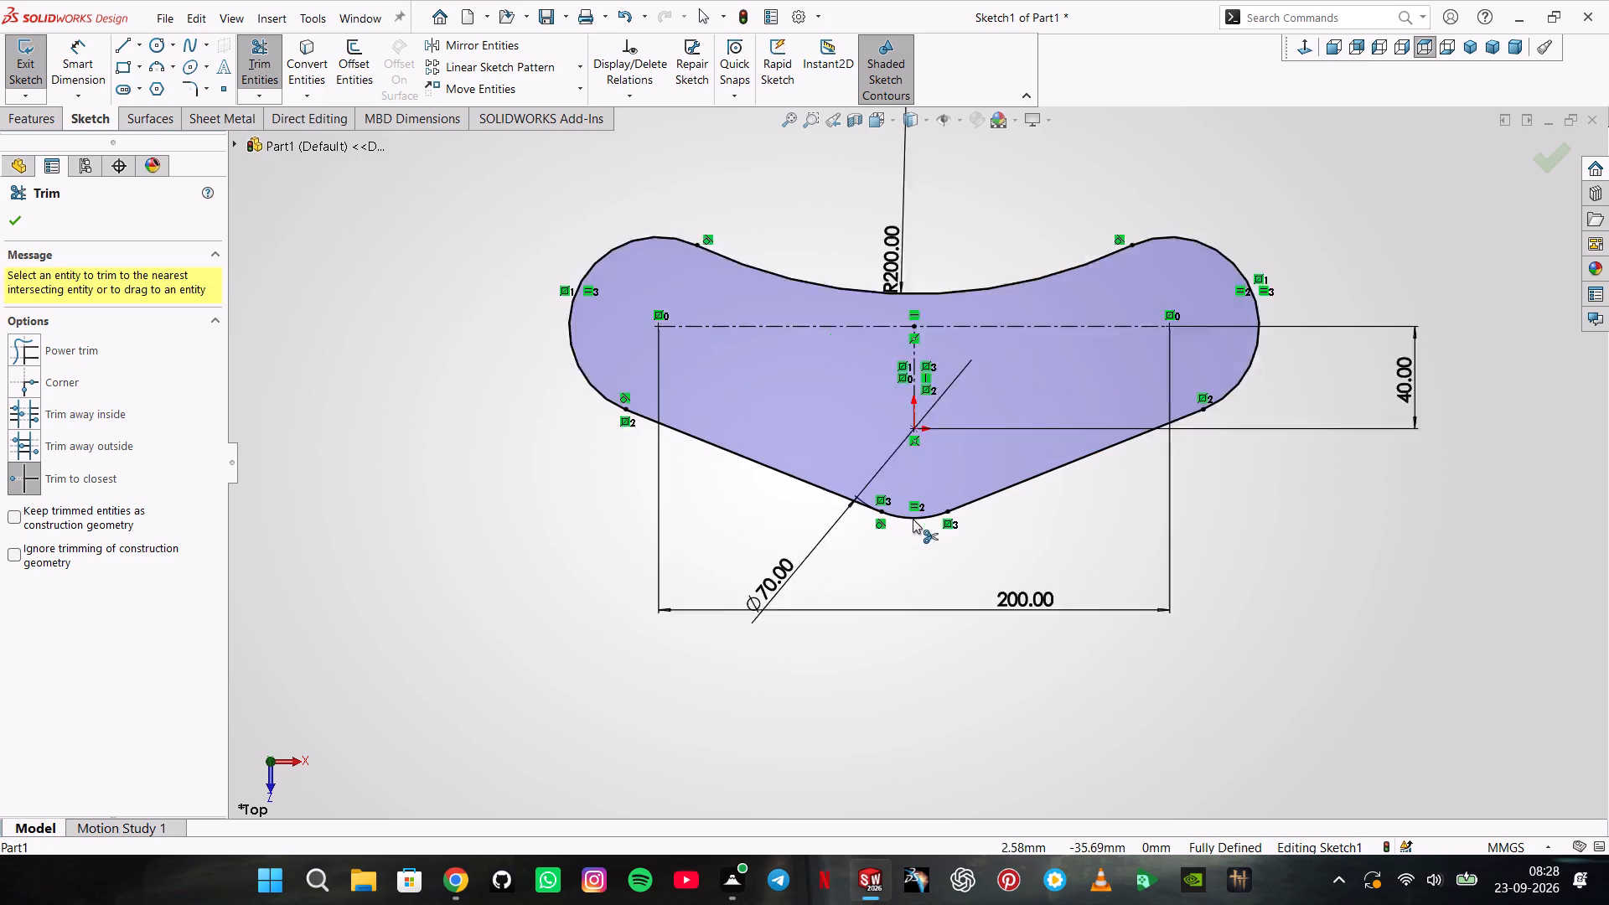
pyautogui.scroll(-2, 913, 519)
pyautogui.scroll(-2, 814, 484)
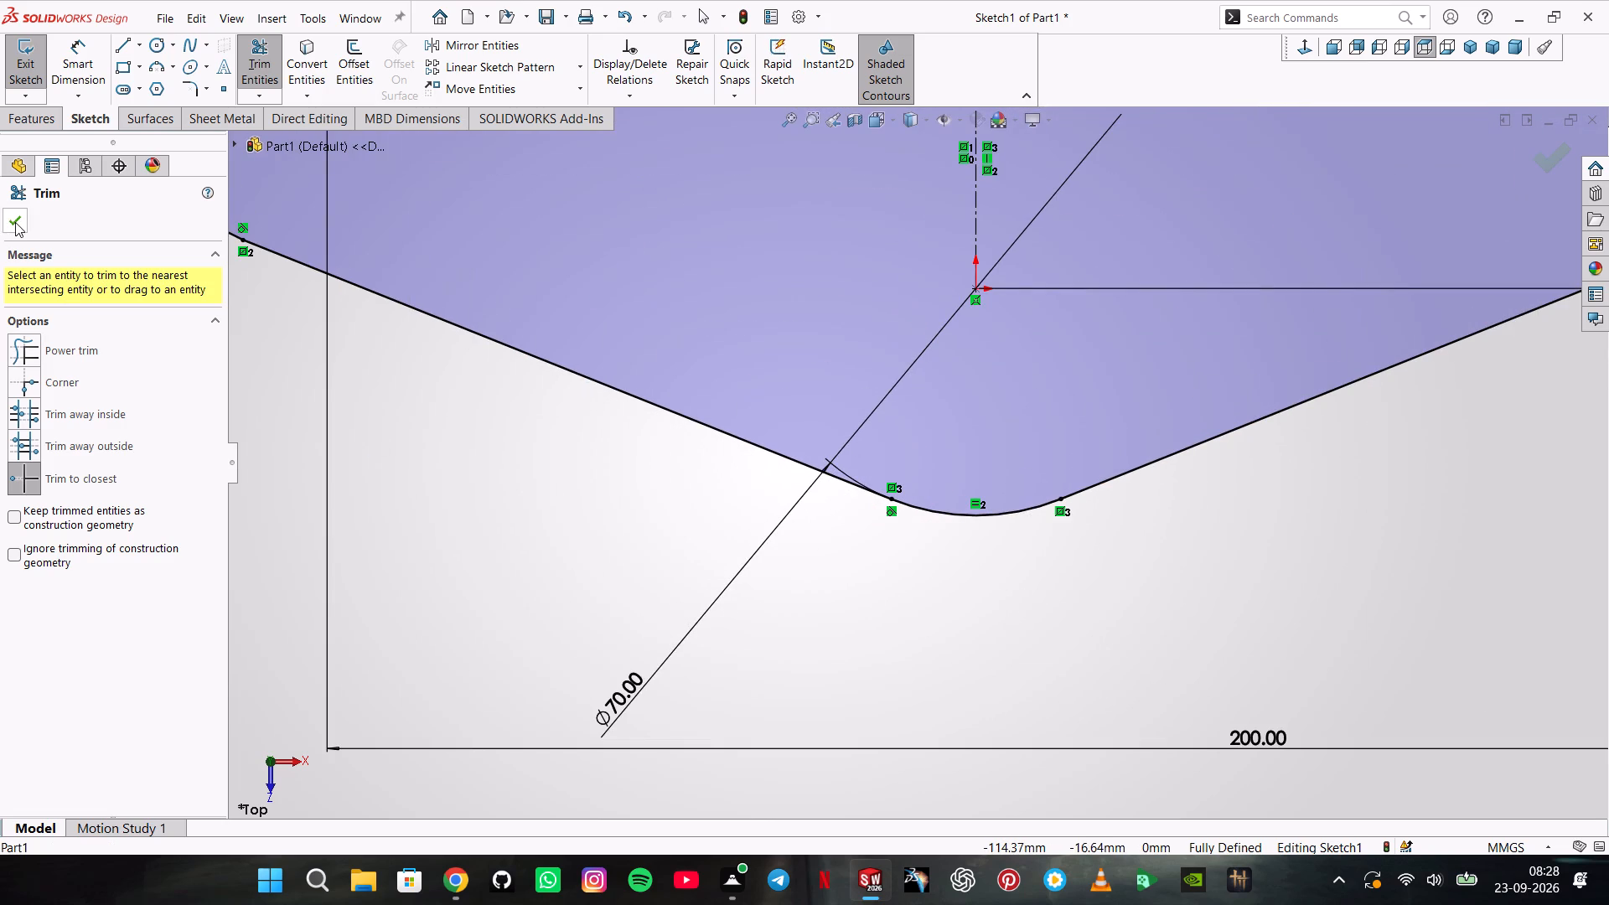
pyautogui.click(15, 222)
pyautogui.click(434, 407)
pyautogui.scroll(7, 625, 308)
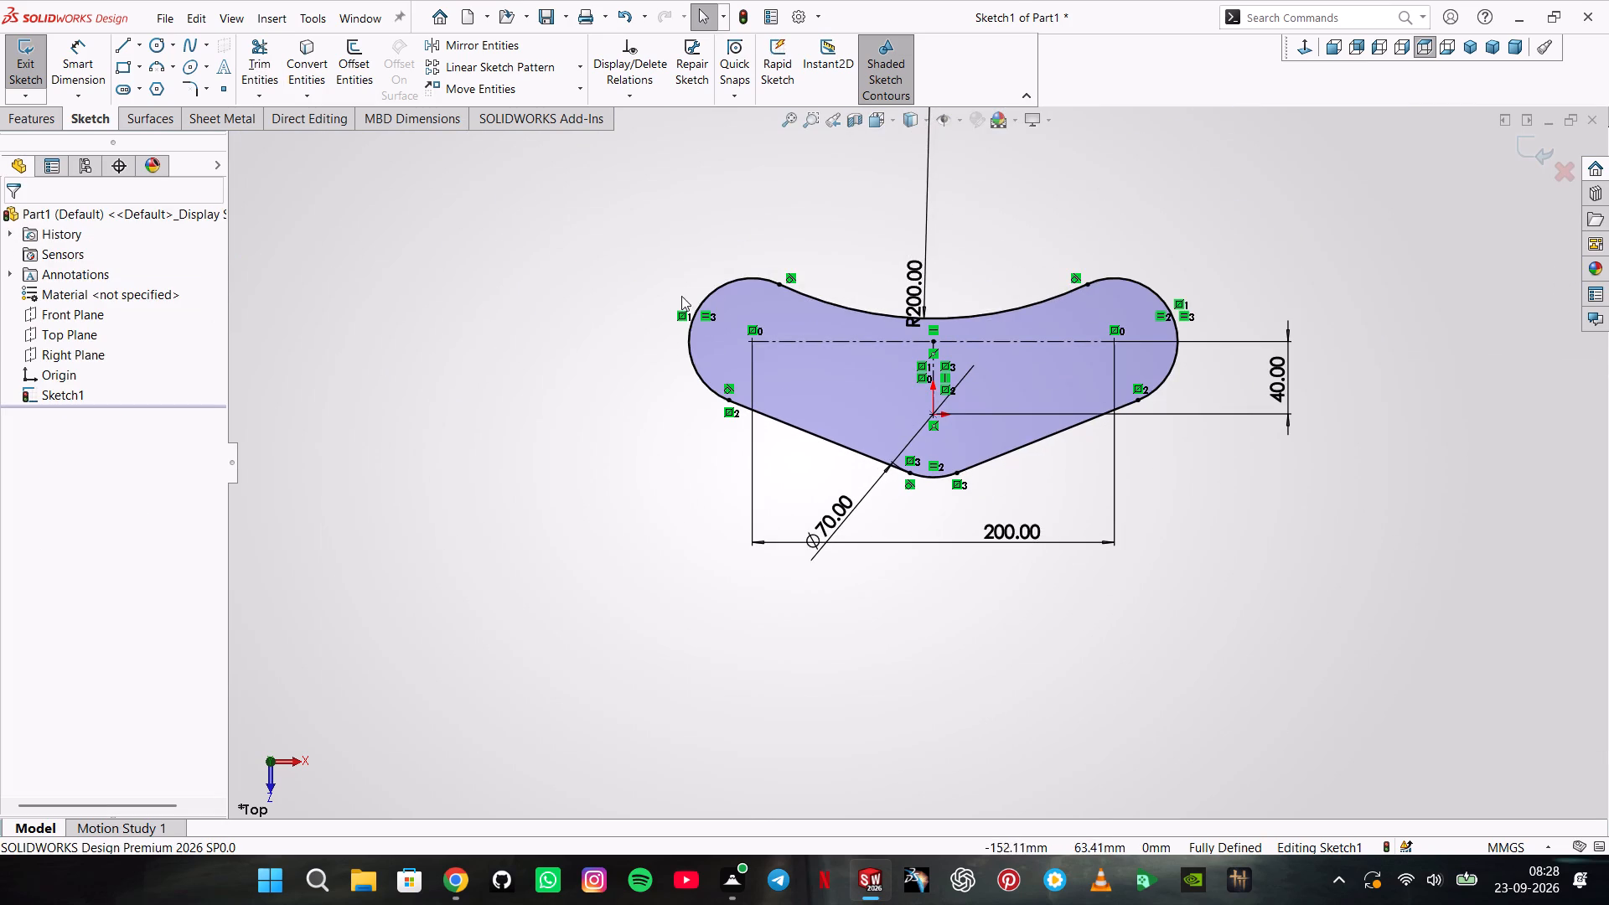
# Extrude the closed three-lobed profile as a boss with a blind depth of 60 mm.
pyautogui.click(54, 125)
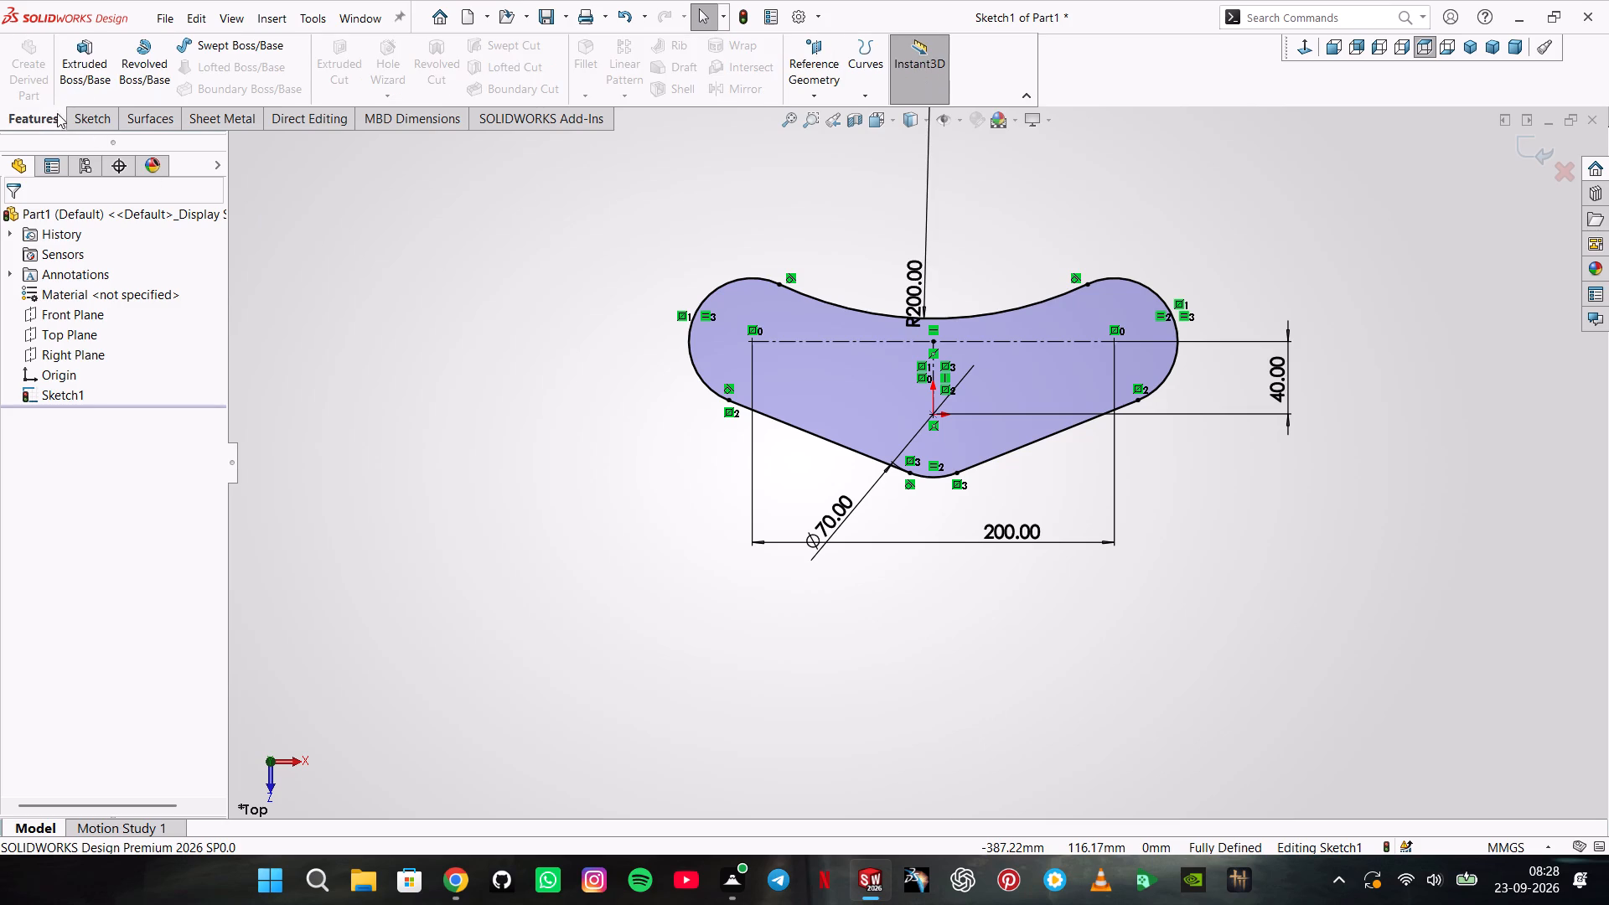
pyautogui.click(80, 85)
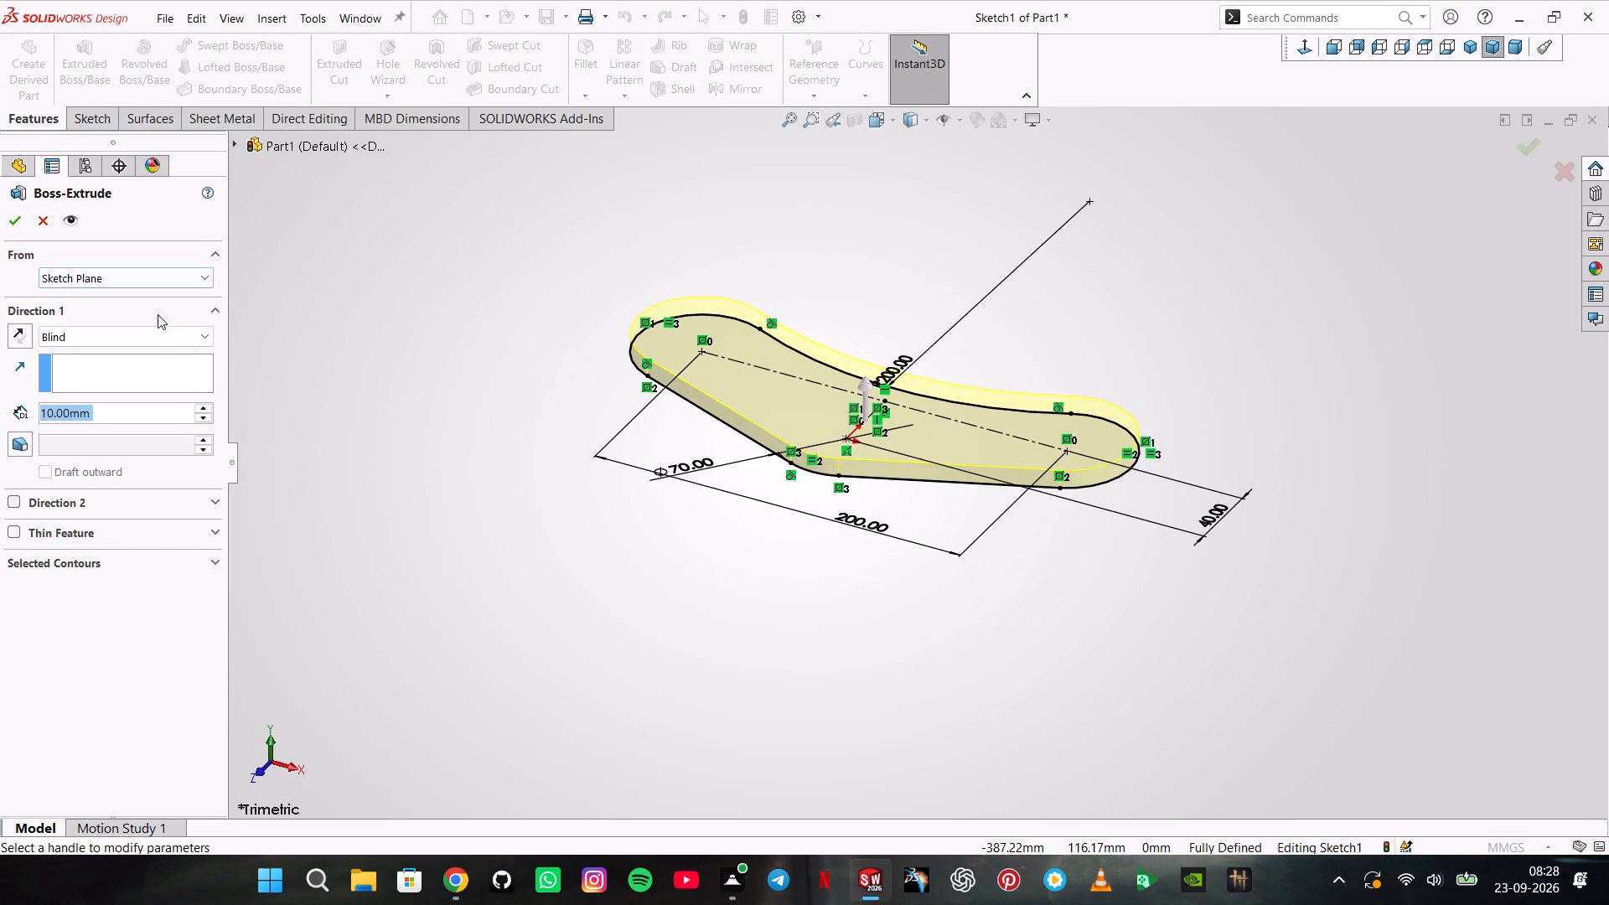
pyautogui.write('60')
pyautogui.press('Return')
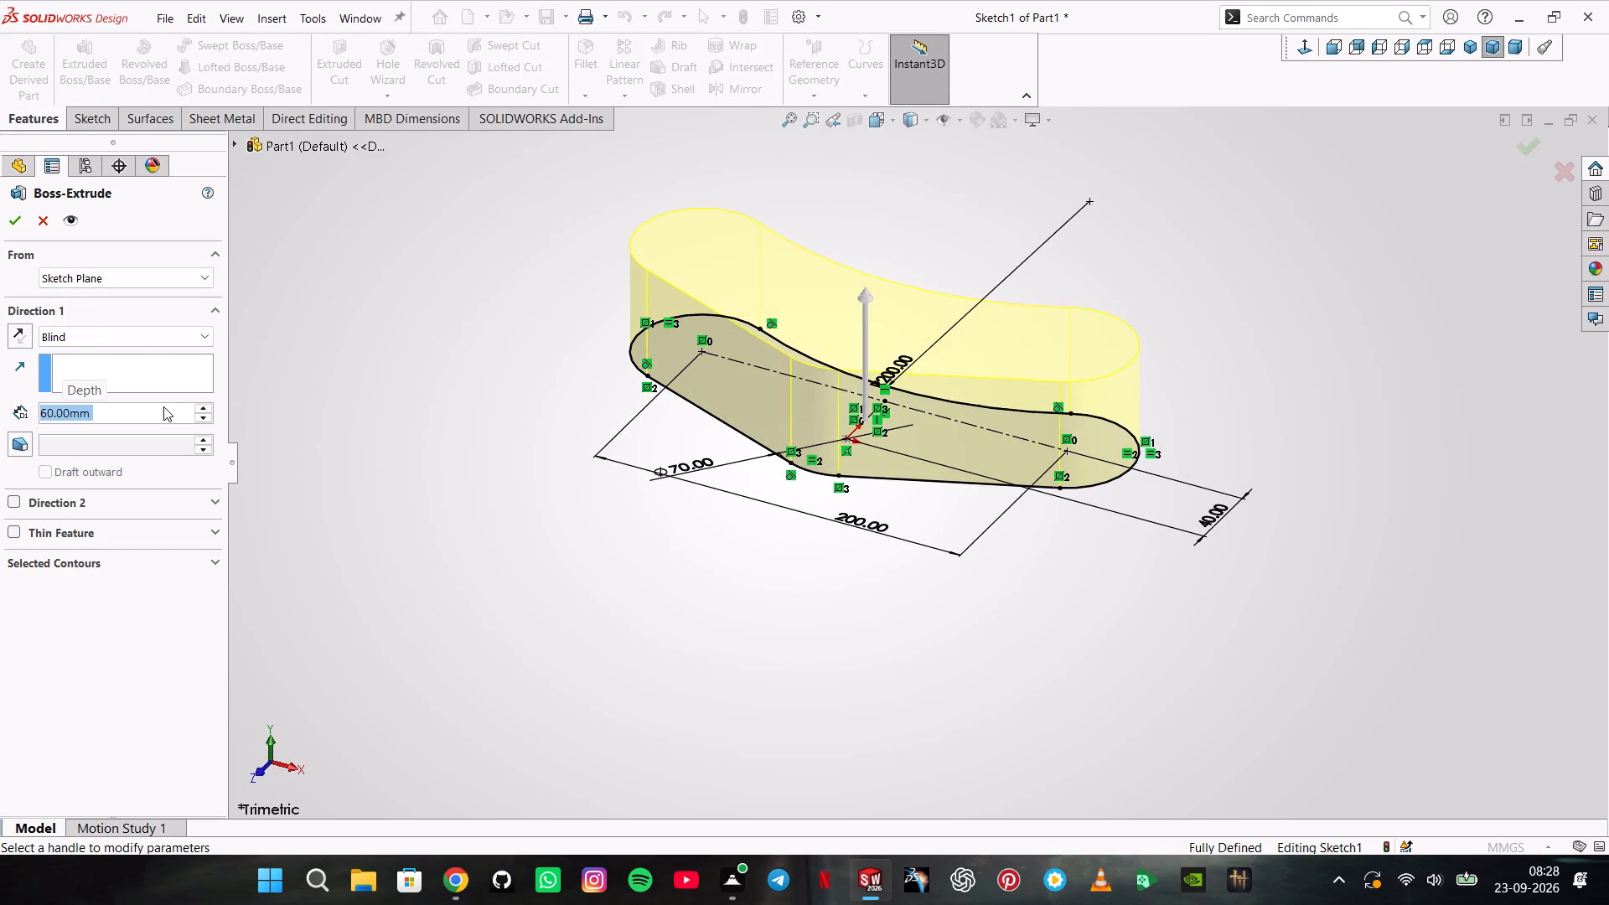
pyautogui.press('Return')
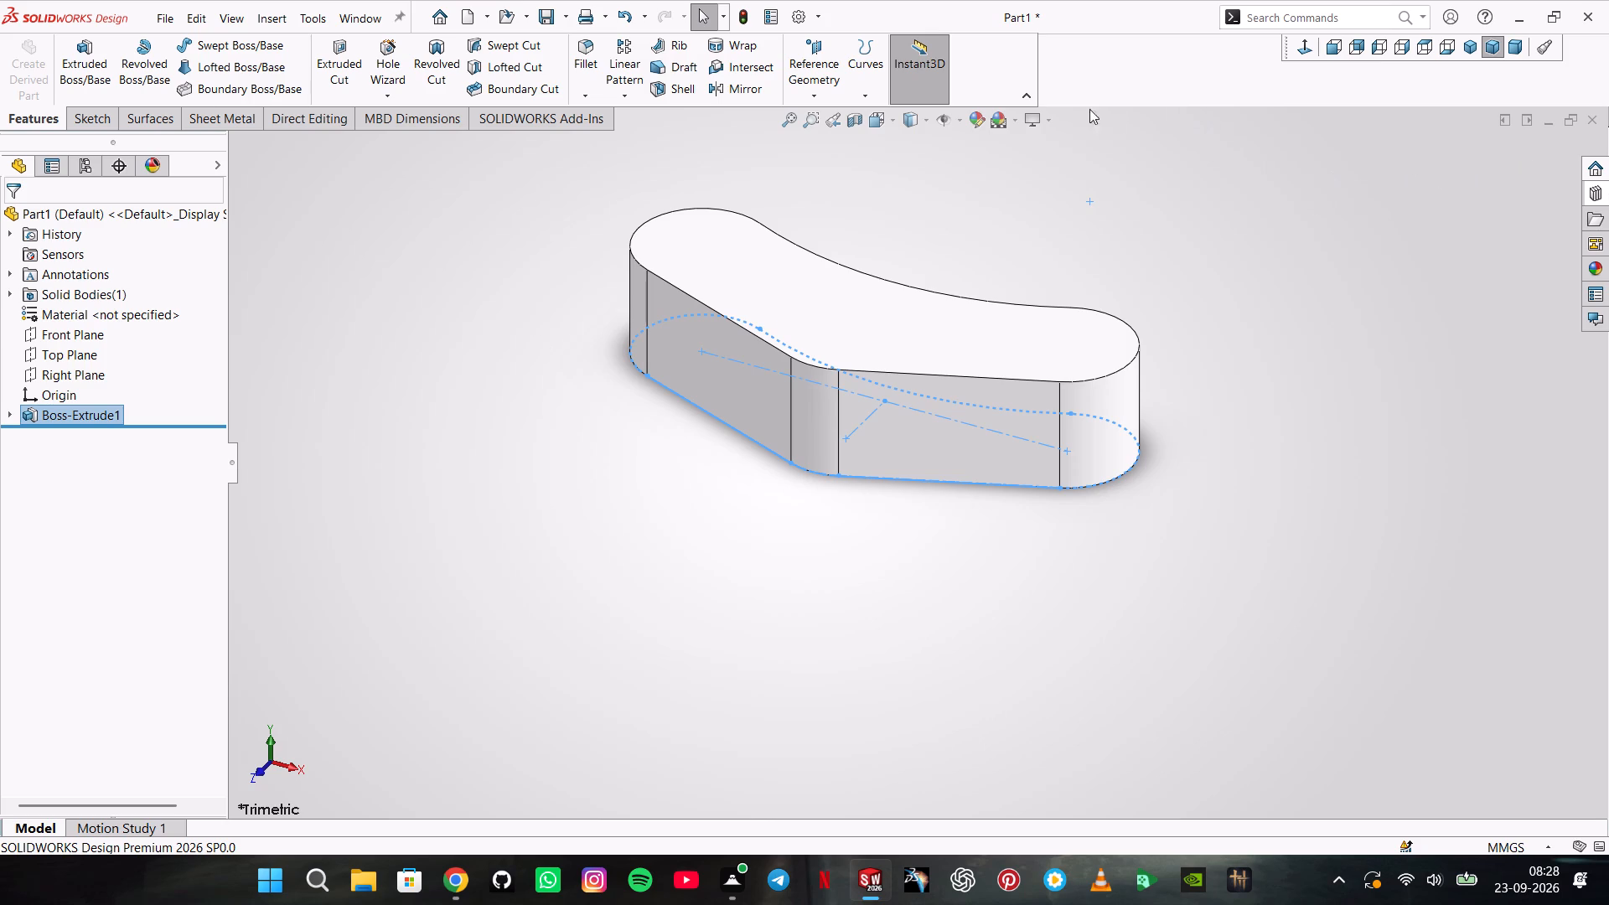
# Apply the polished steel appearance from the Metal category to the whole part.
pyautogui.click(992, 126)
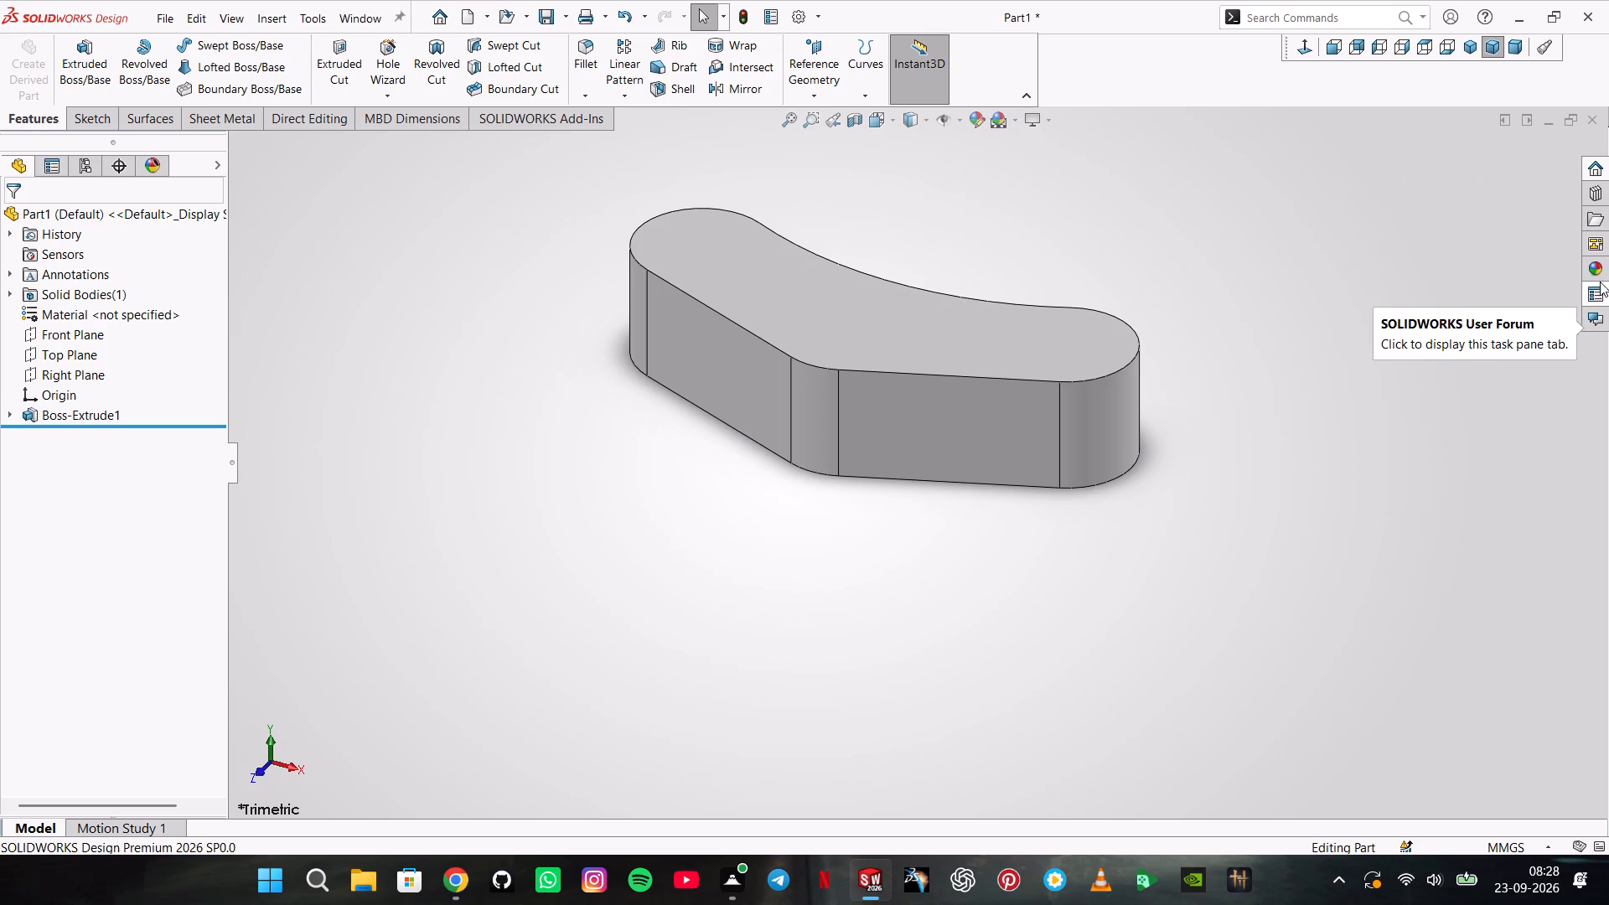
pyautogui.click(1600, 277)
pyautogui.click(1438, 184)
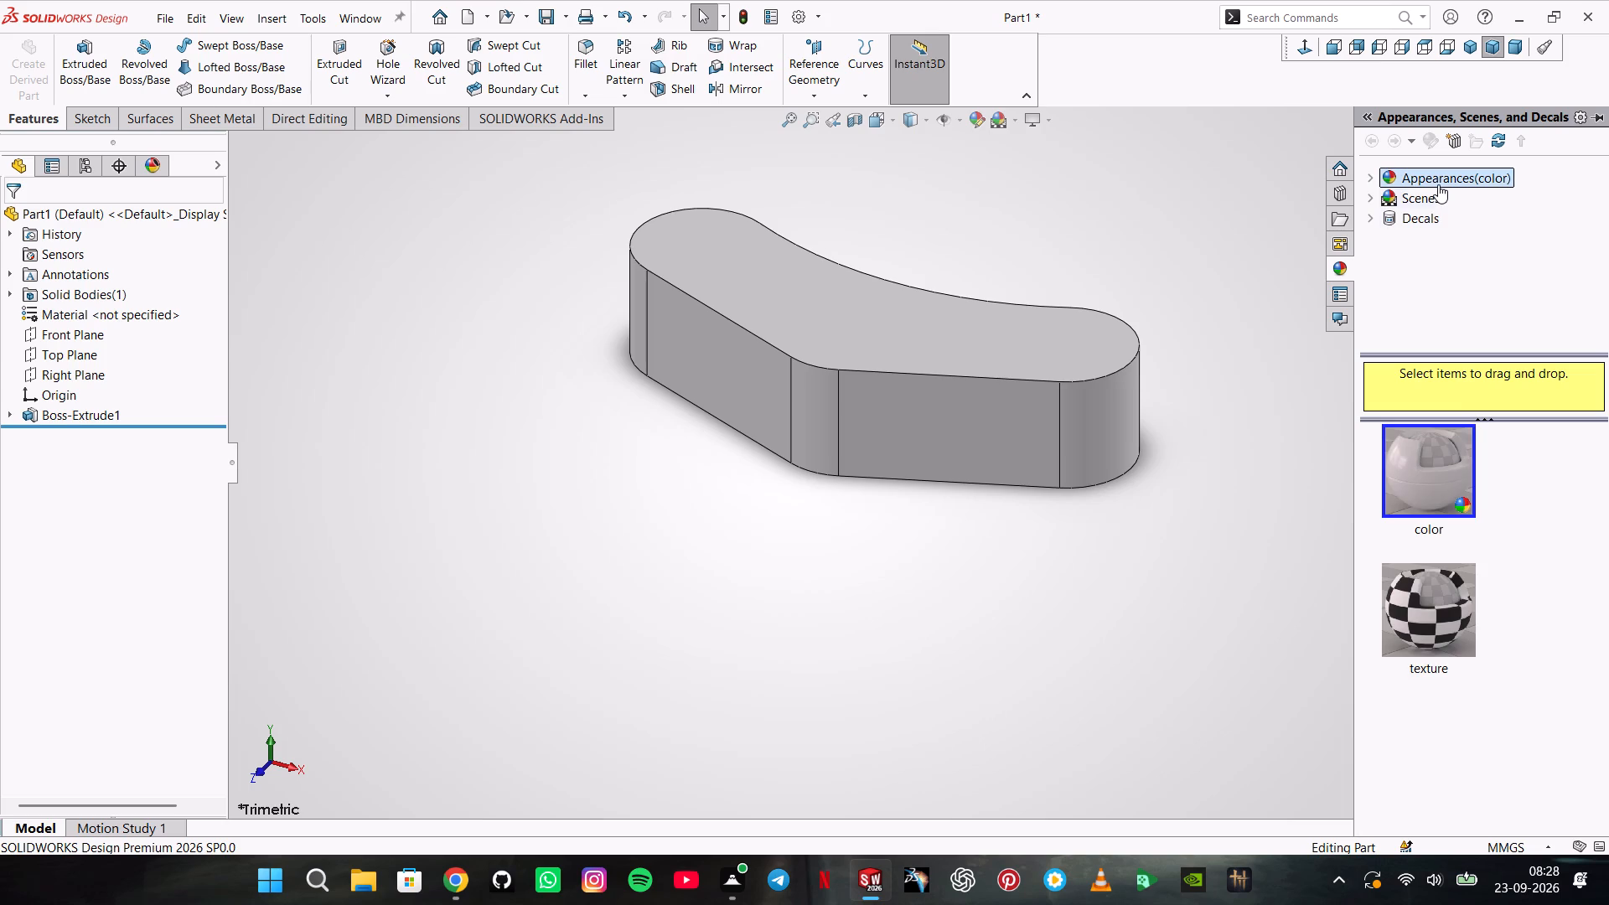
pyautogui.click(1419, 204)
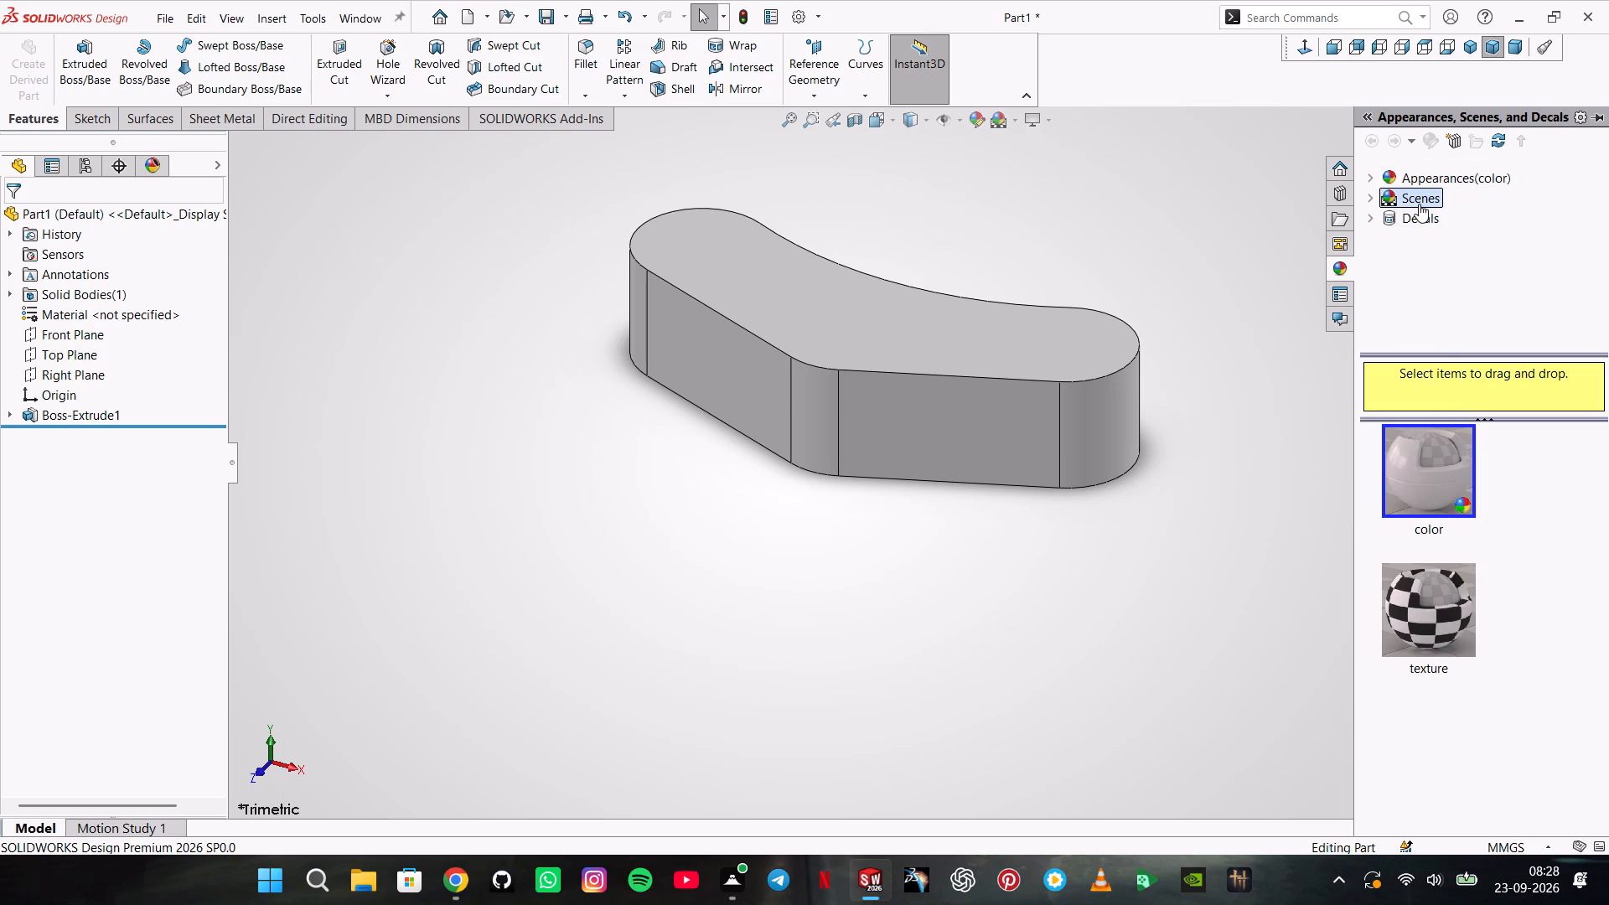
pyautogui.click(1368, 195)
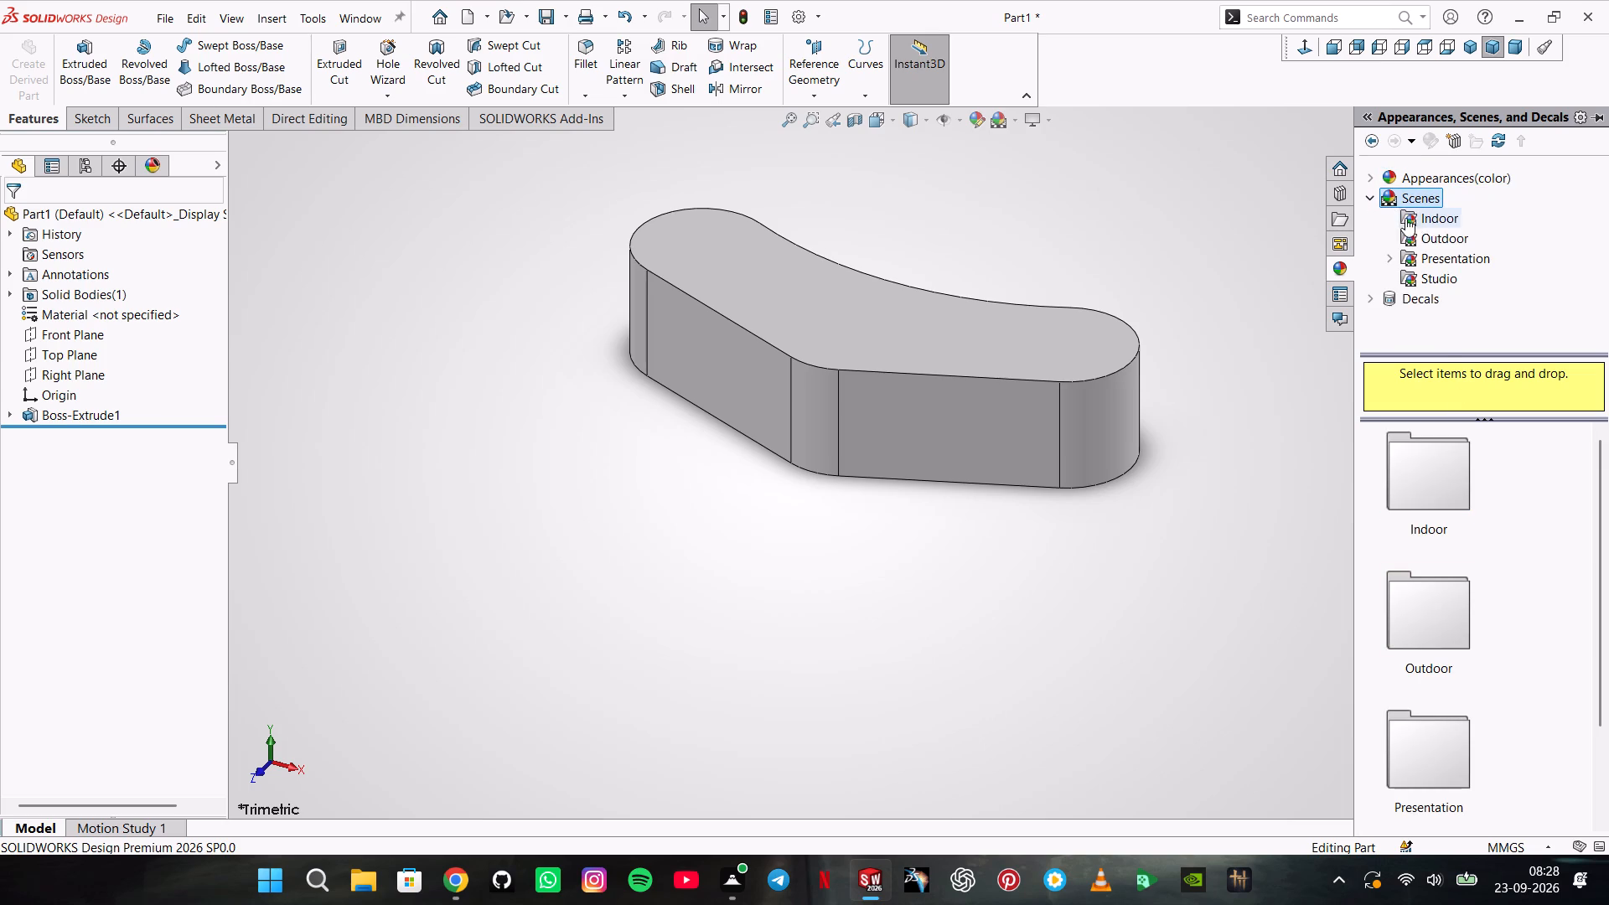
pyautogui.click(1374, 199)
pyautogui.click(1369, 174)
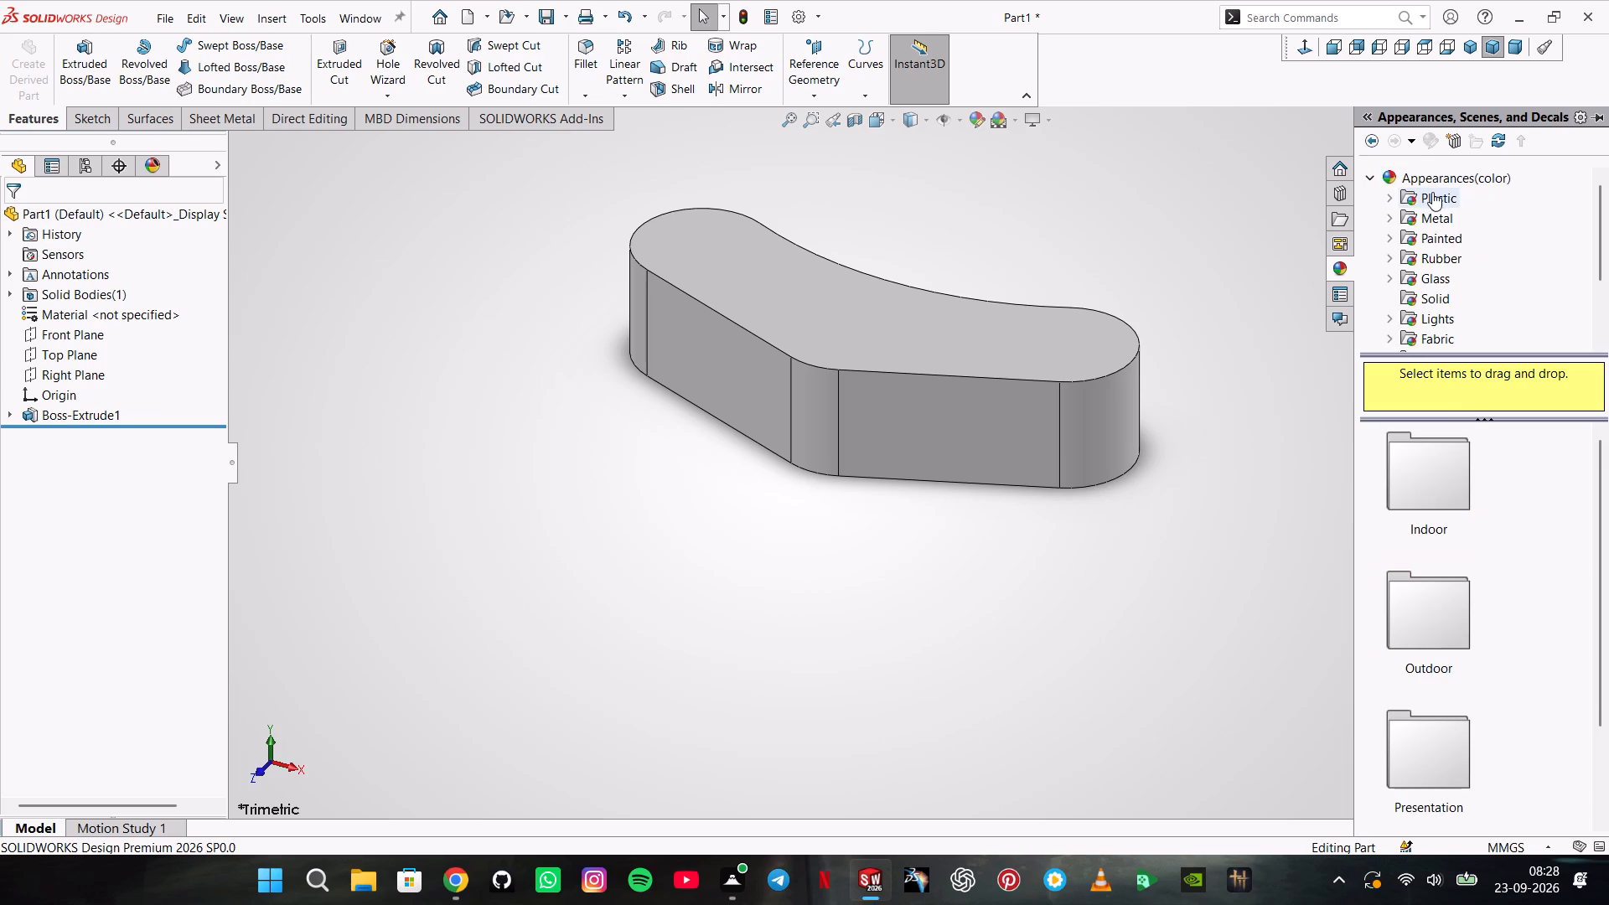
pyautogui.click(1427, 212)
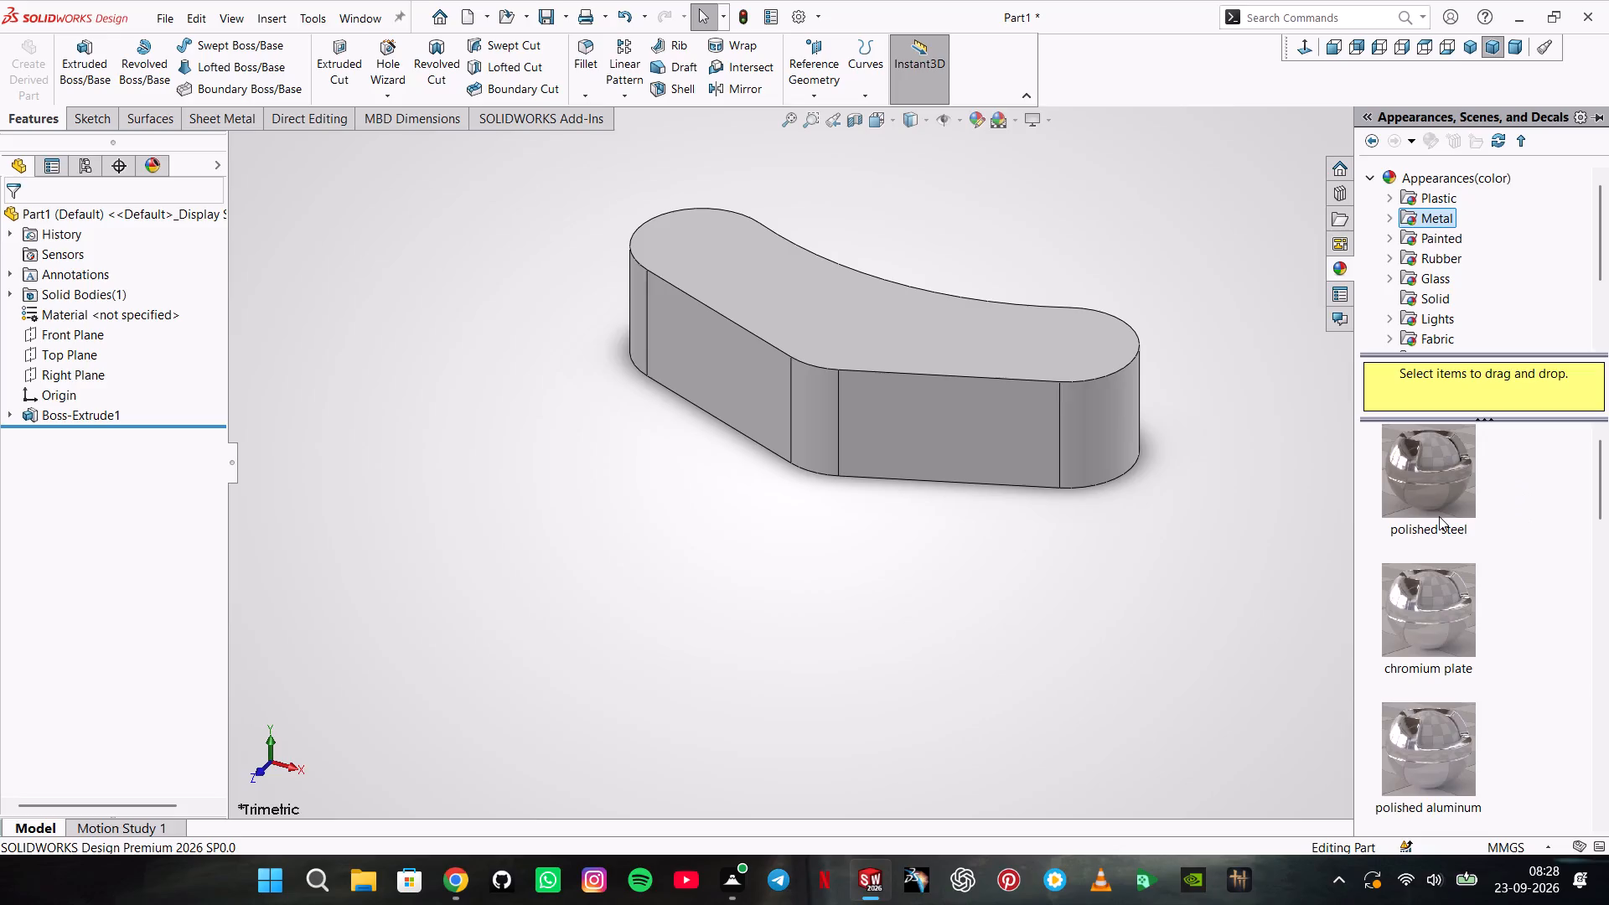
pyautogui.doubleClick(1449, 623)
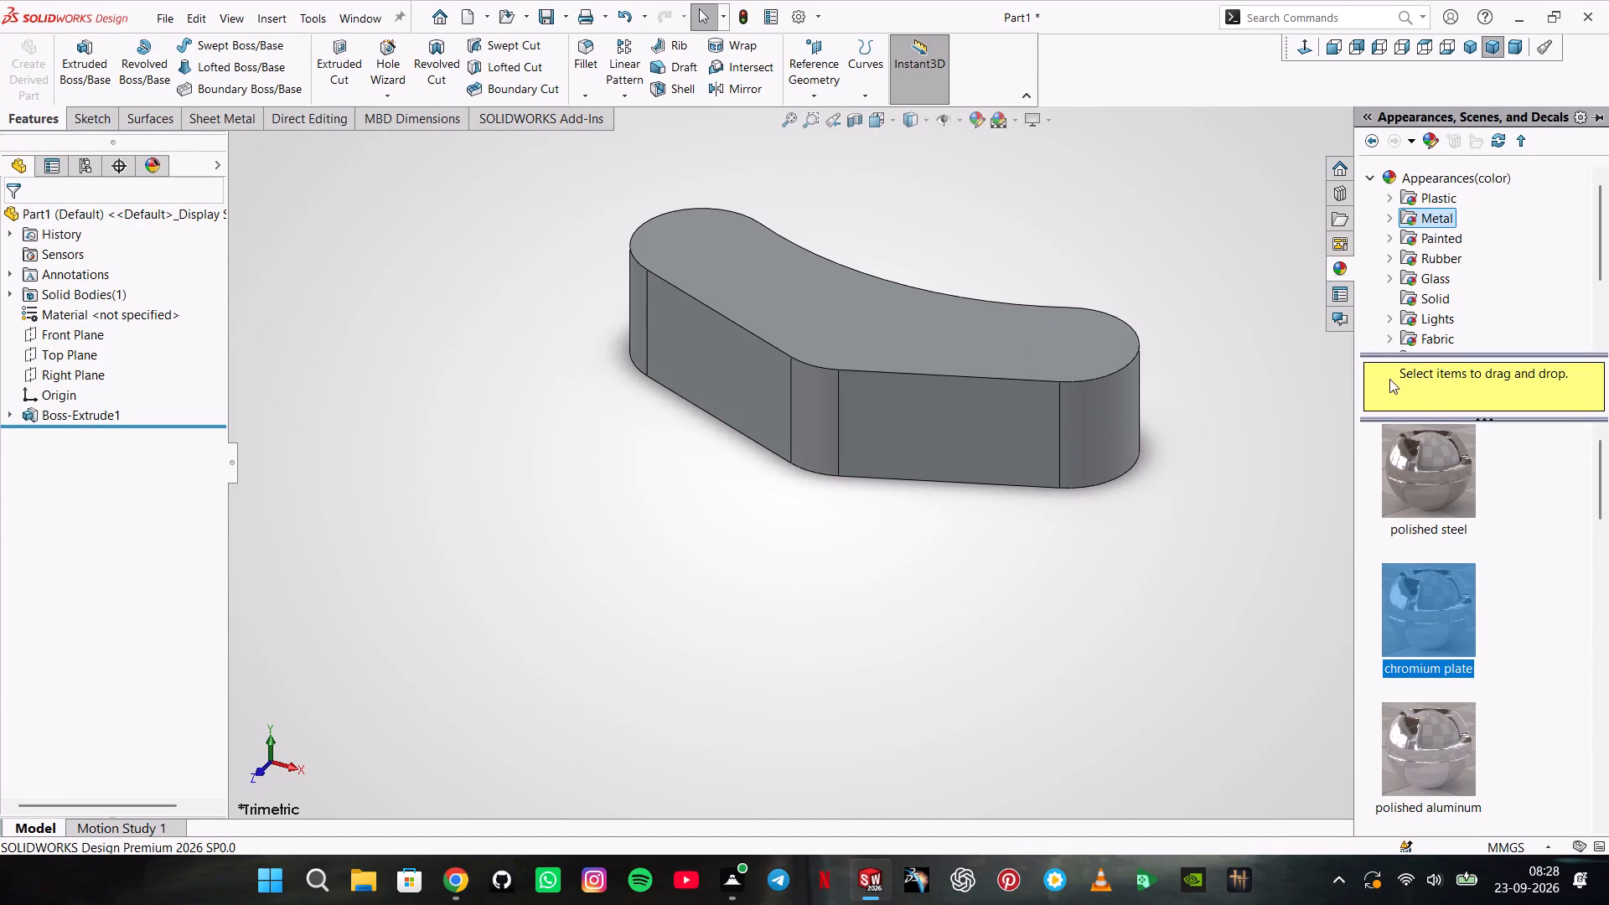
pyautogui.doubleClick(1426, 478)
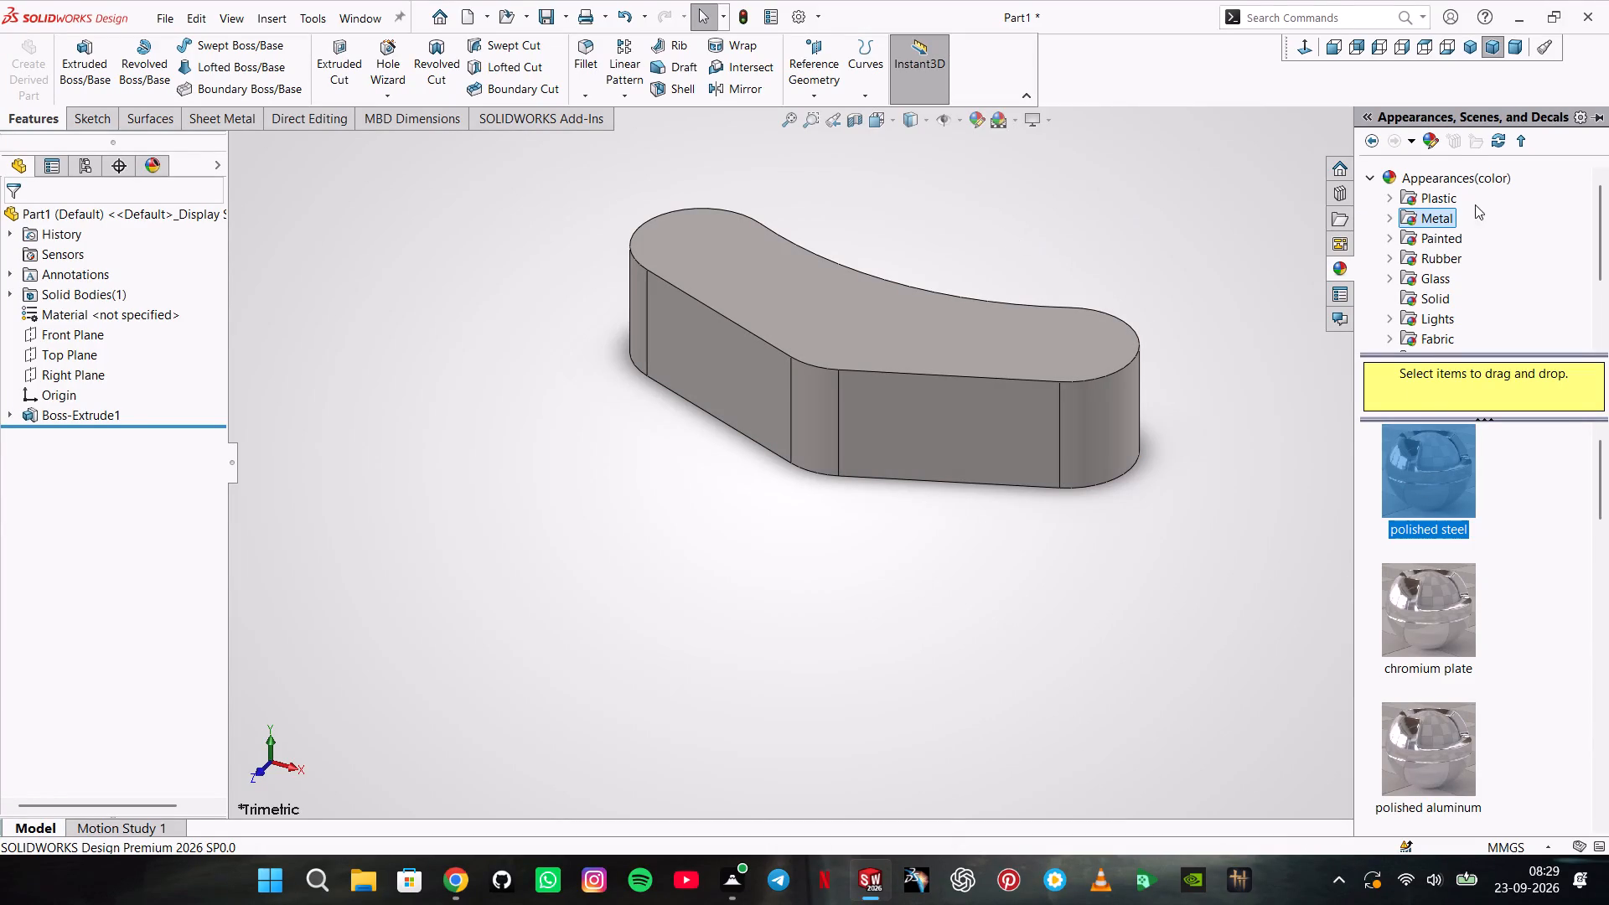
pyautogui.click(1312, 220)
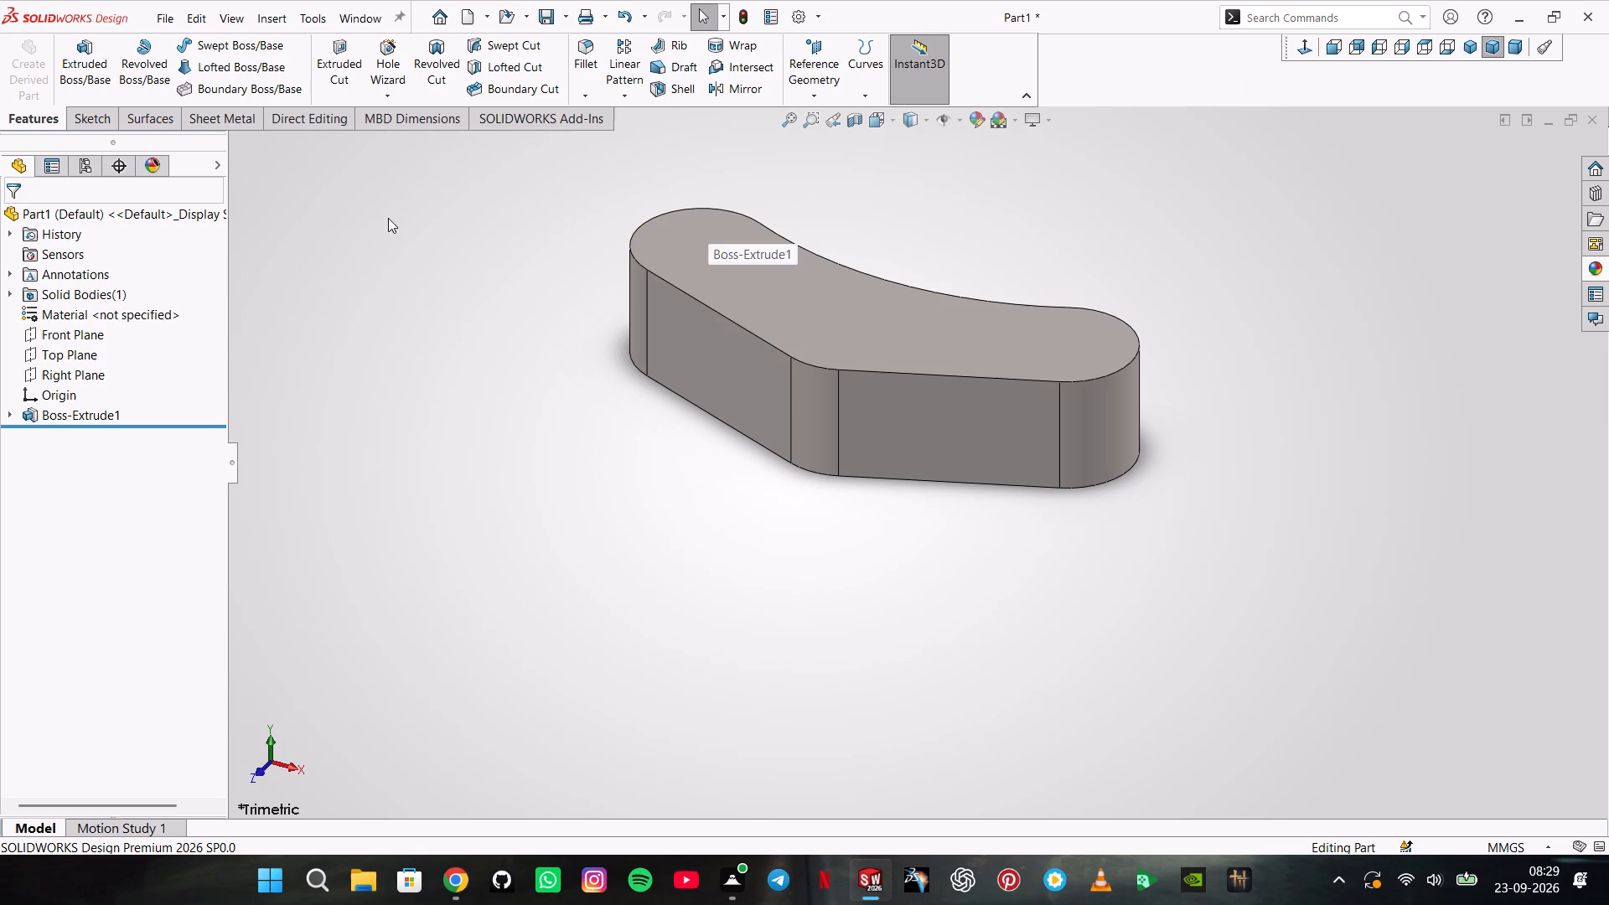
# Start a sketch on the Front Plane and draw a vertical construction line about 75 mm up from the origin.
pyautogui.click(53, 332)
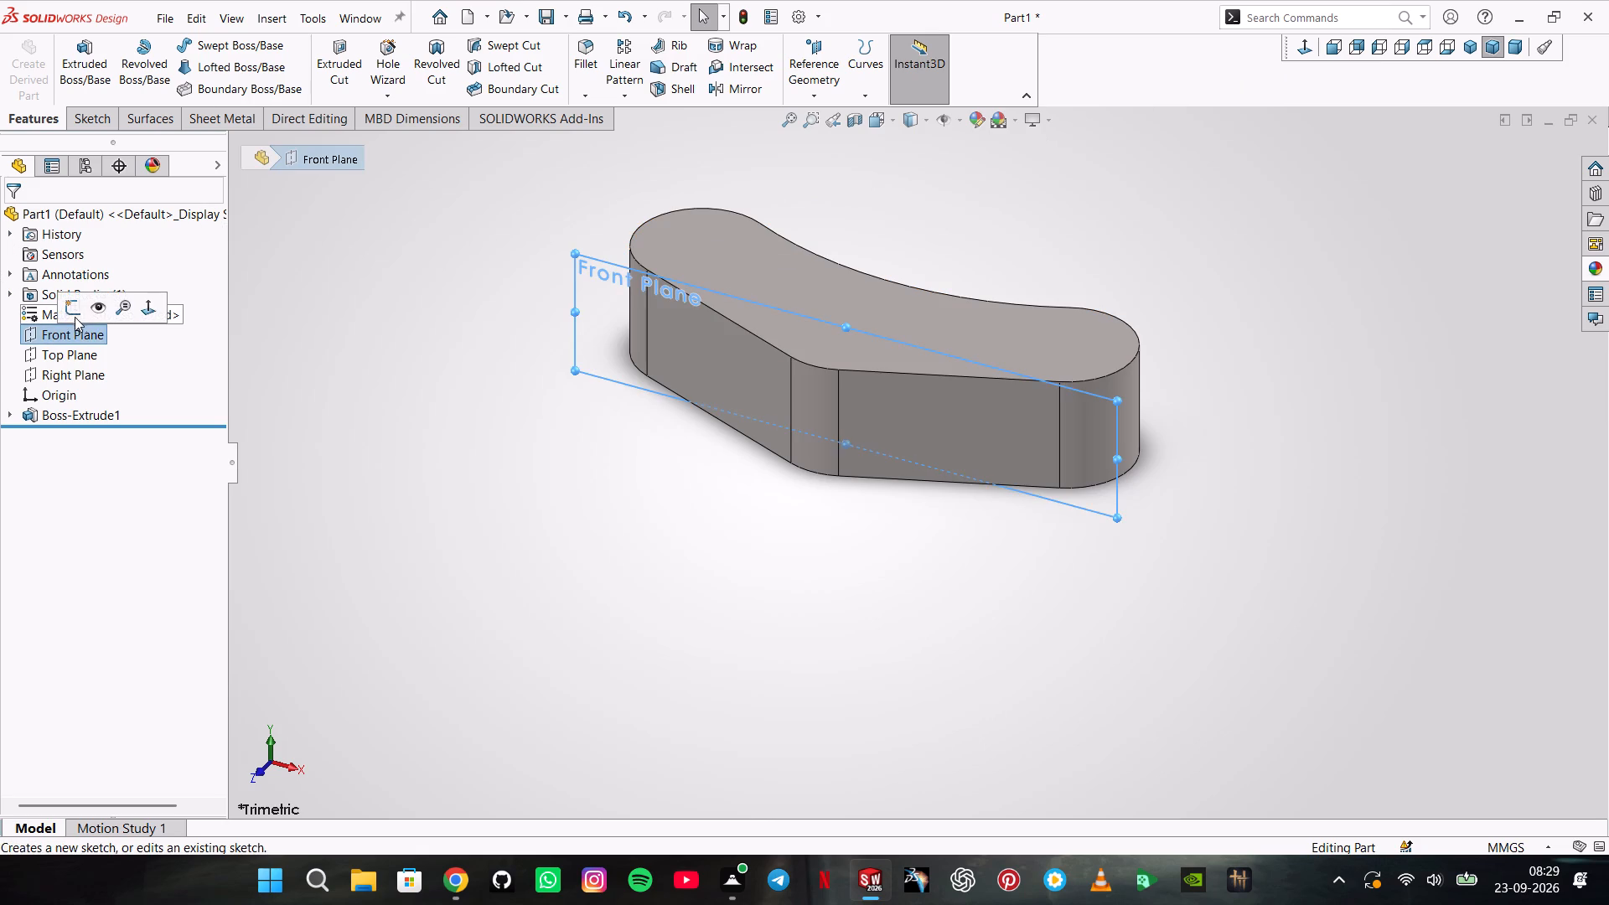
pyautogui.click(75, 313)
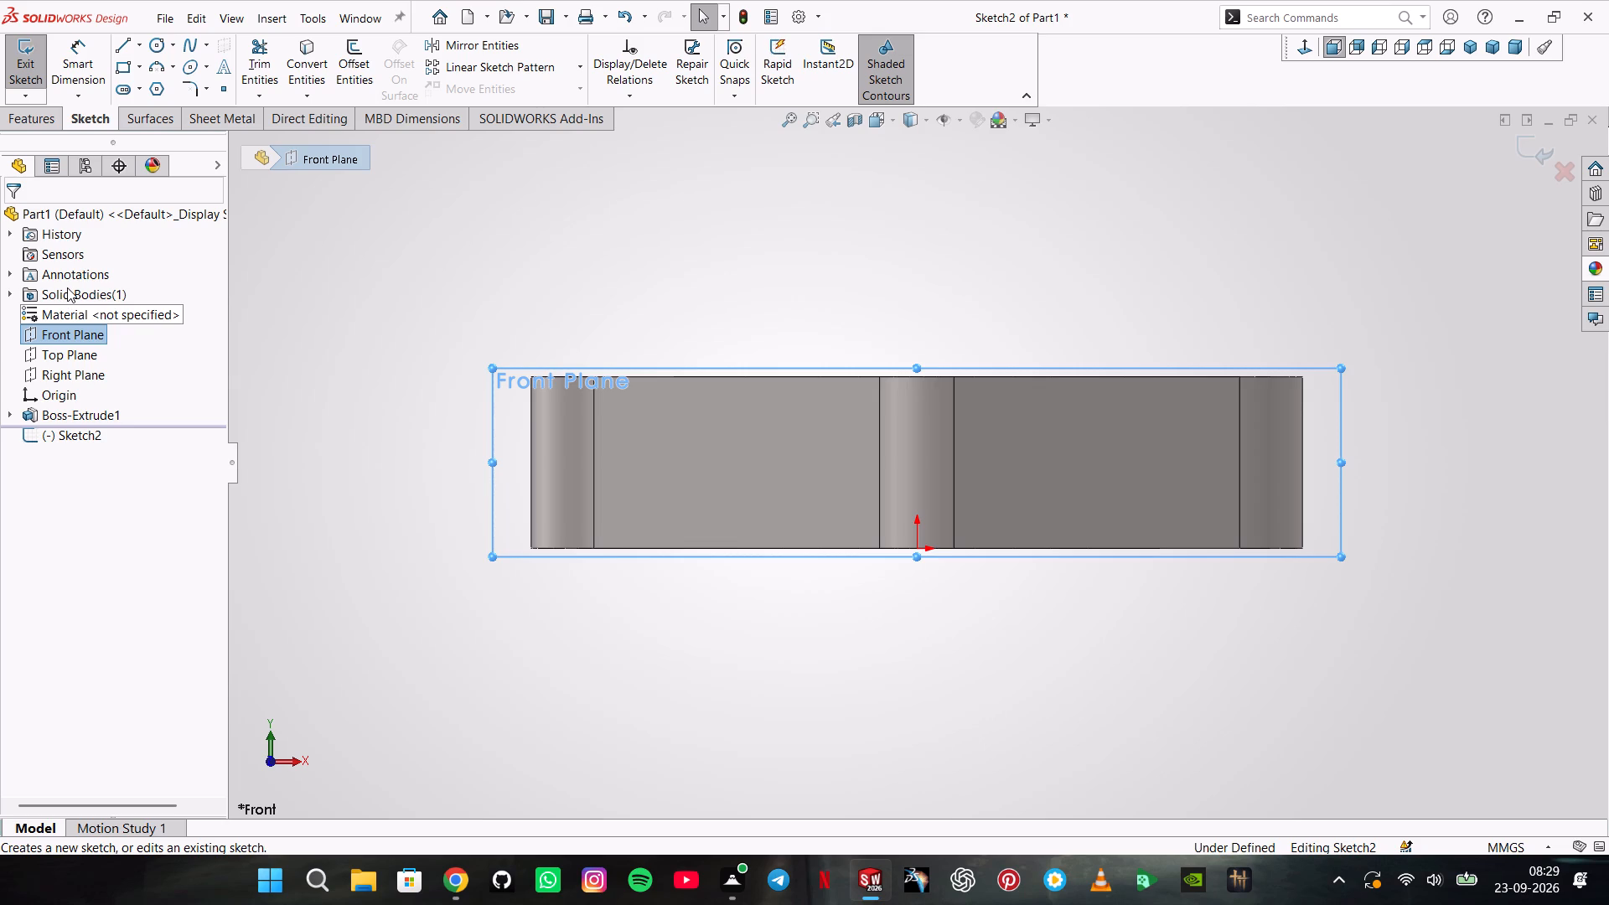
pyautogui.click(143, 49)
pyautogui.click(154, 84)
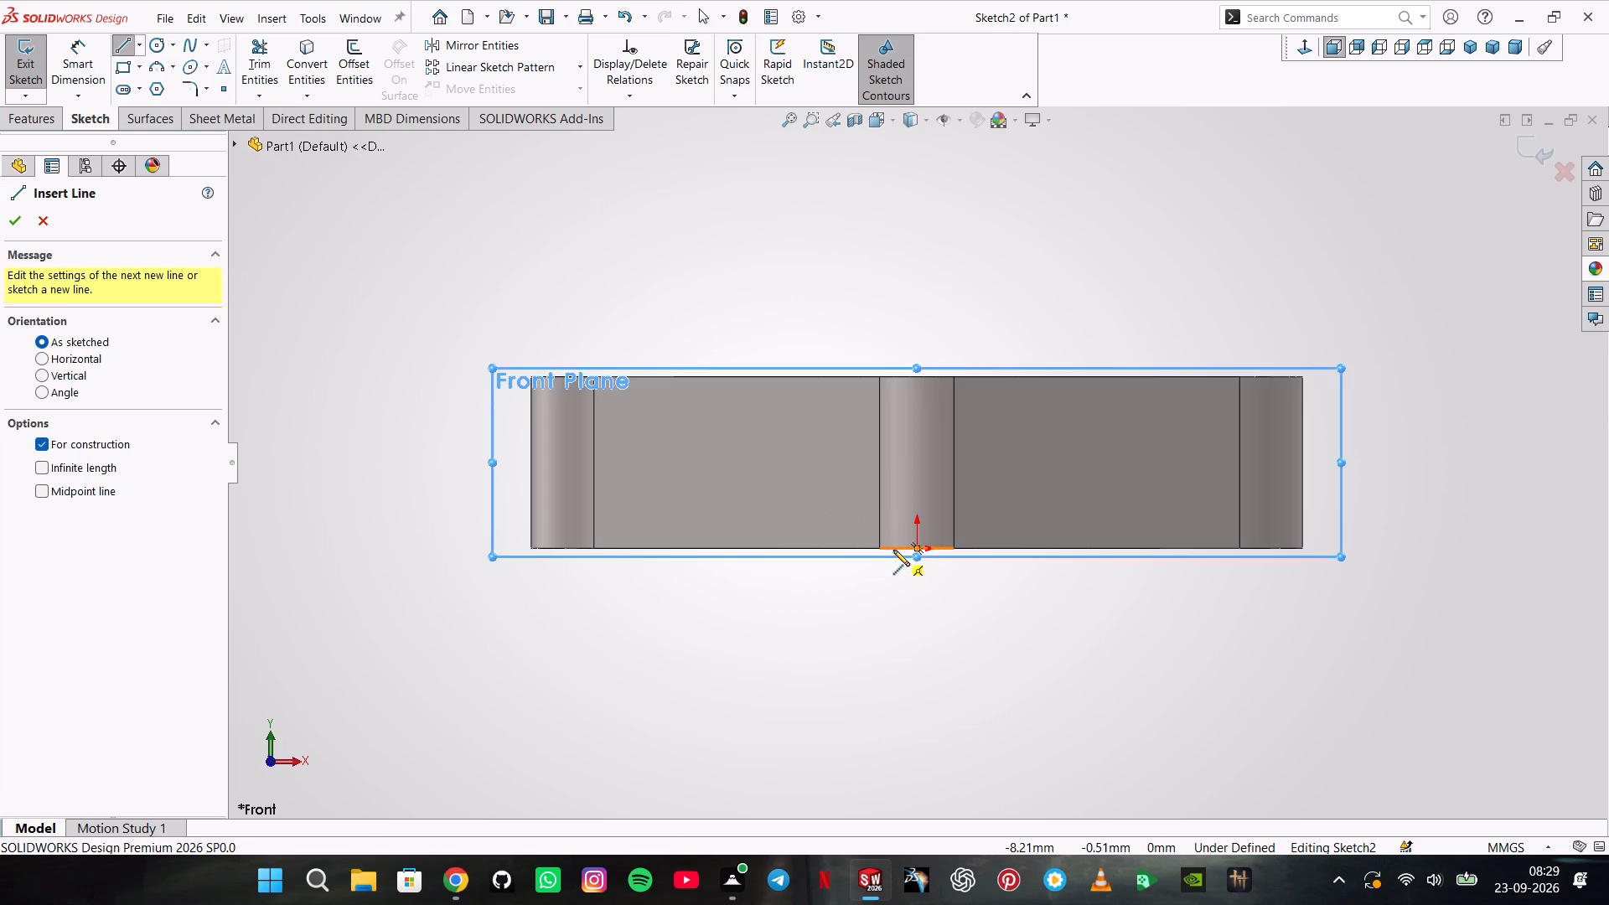
pyautogui.click(917, 551)
pyautogui.click(919, 332)
pyautogui.doubleClick(959, 327)
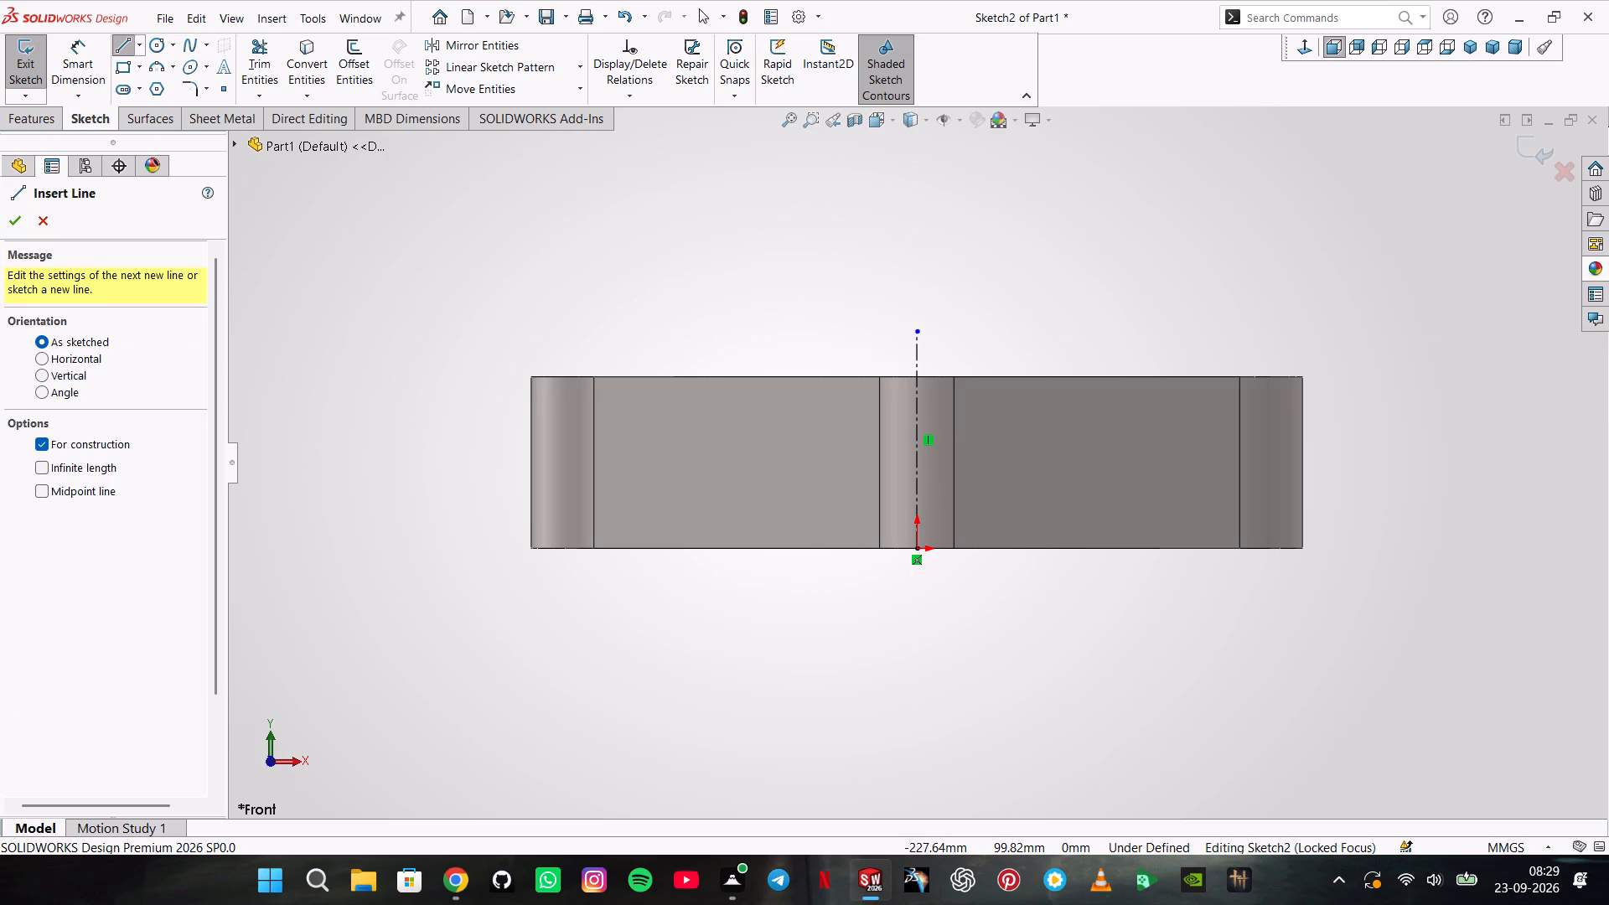
# Sketch a stepped line chain from the centreline: about 35 mm along the top edge, sloping down about 49 mm, and horizontally to the solid's left edge.
pyautogui.click(118, 44)
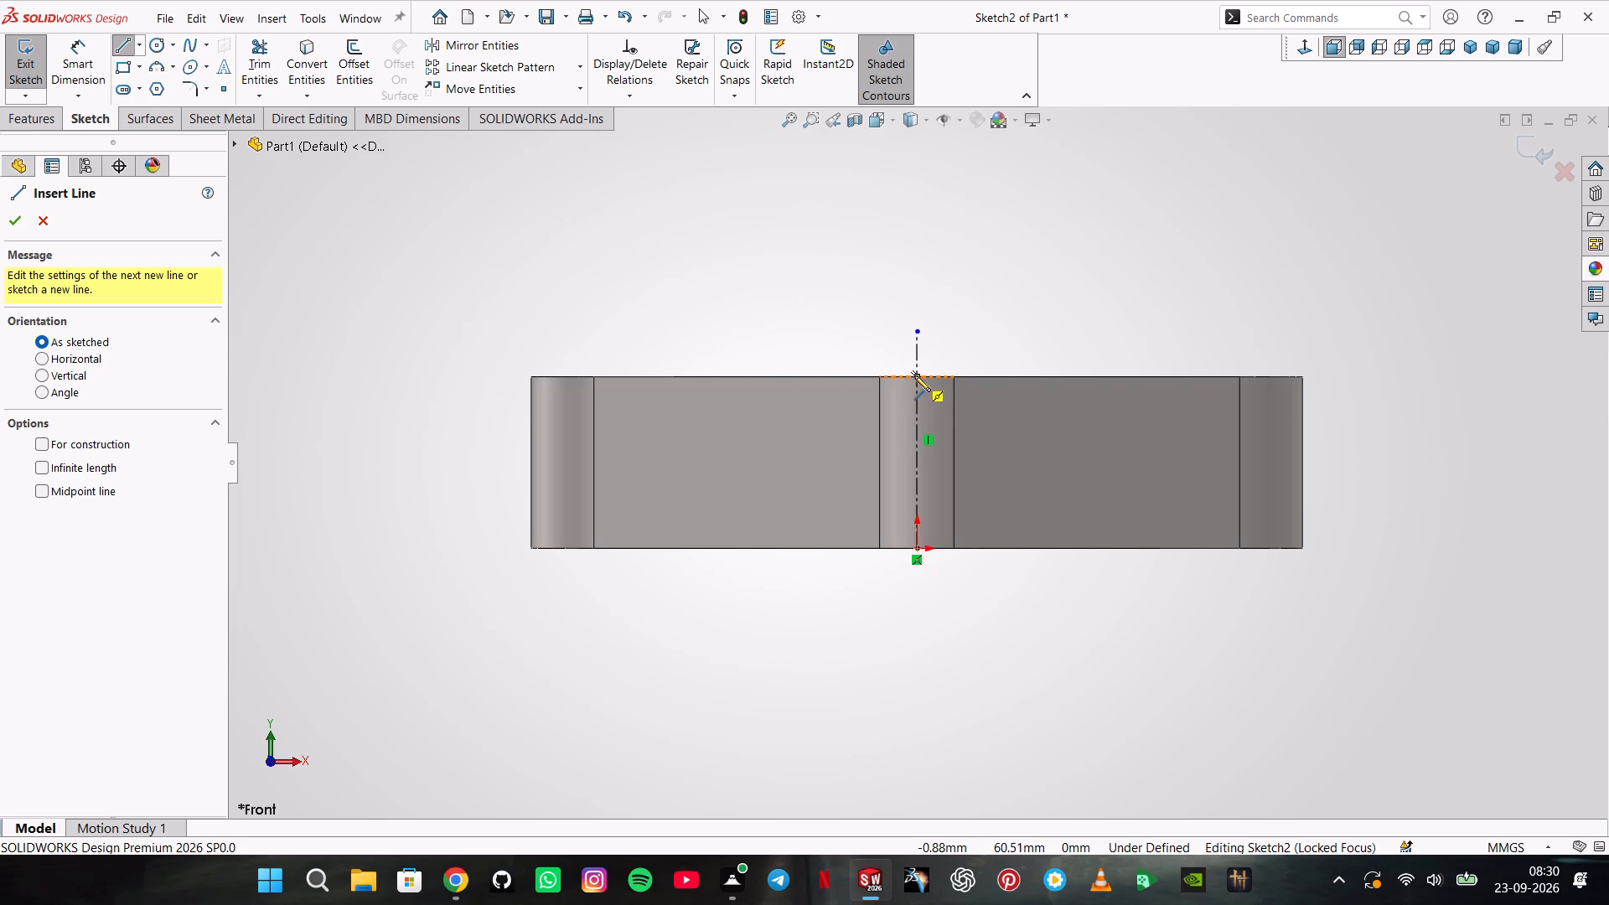
pyautogui.click(914, 375)
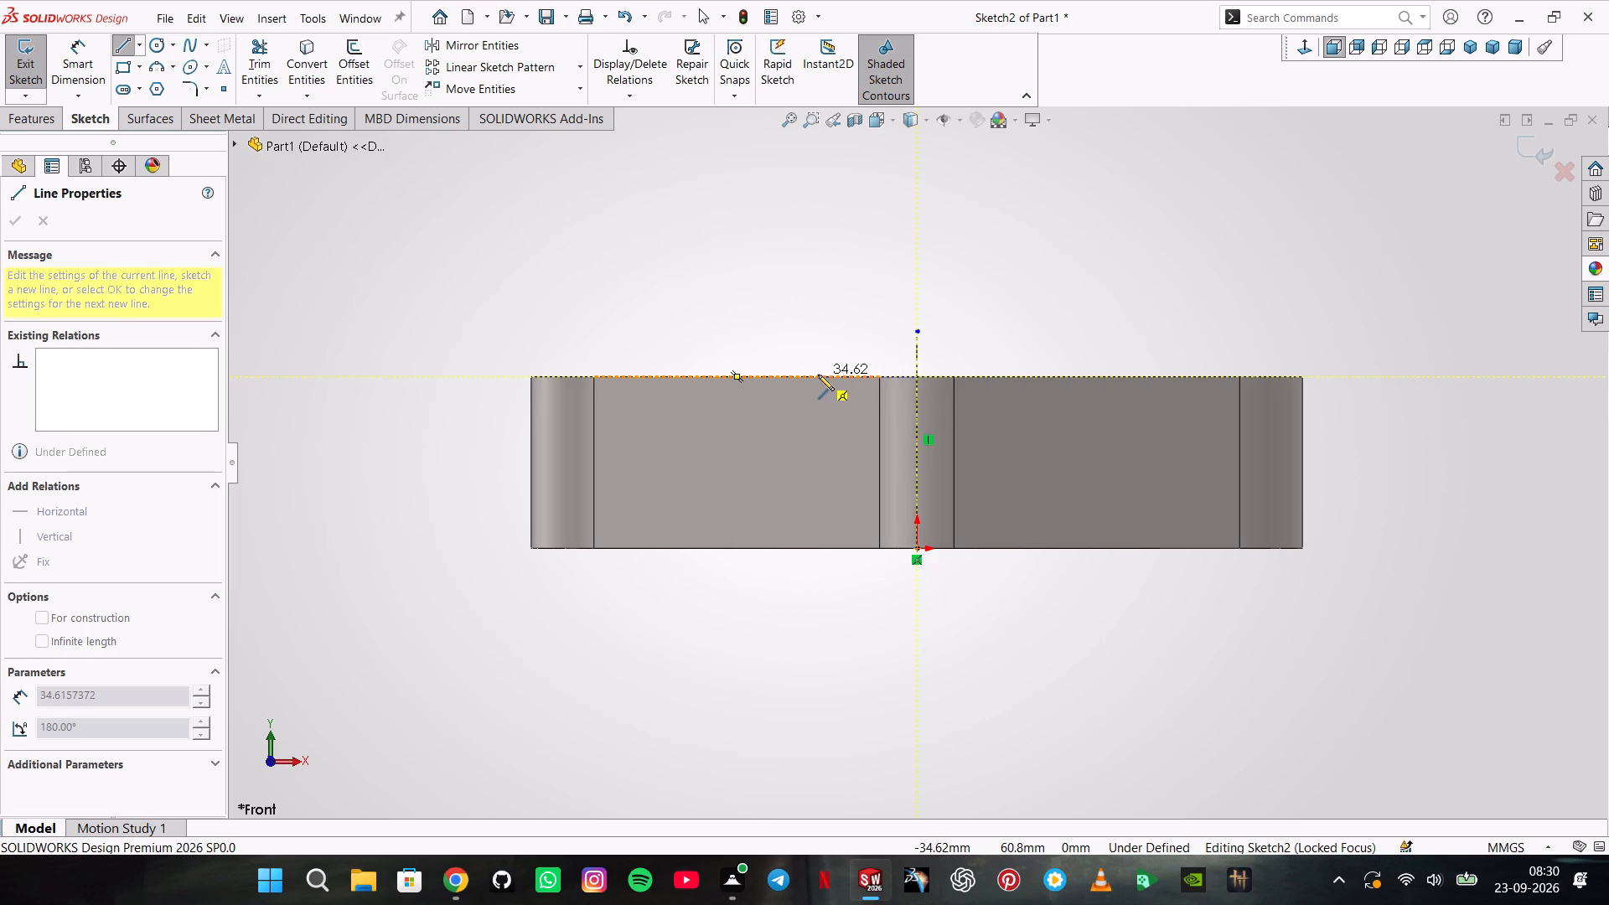
pyautogui.click(818, 375)
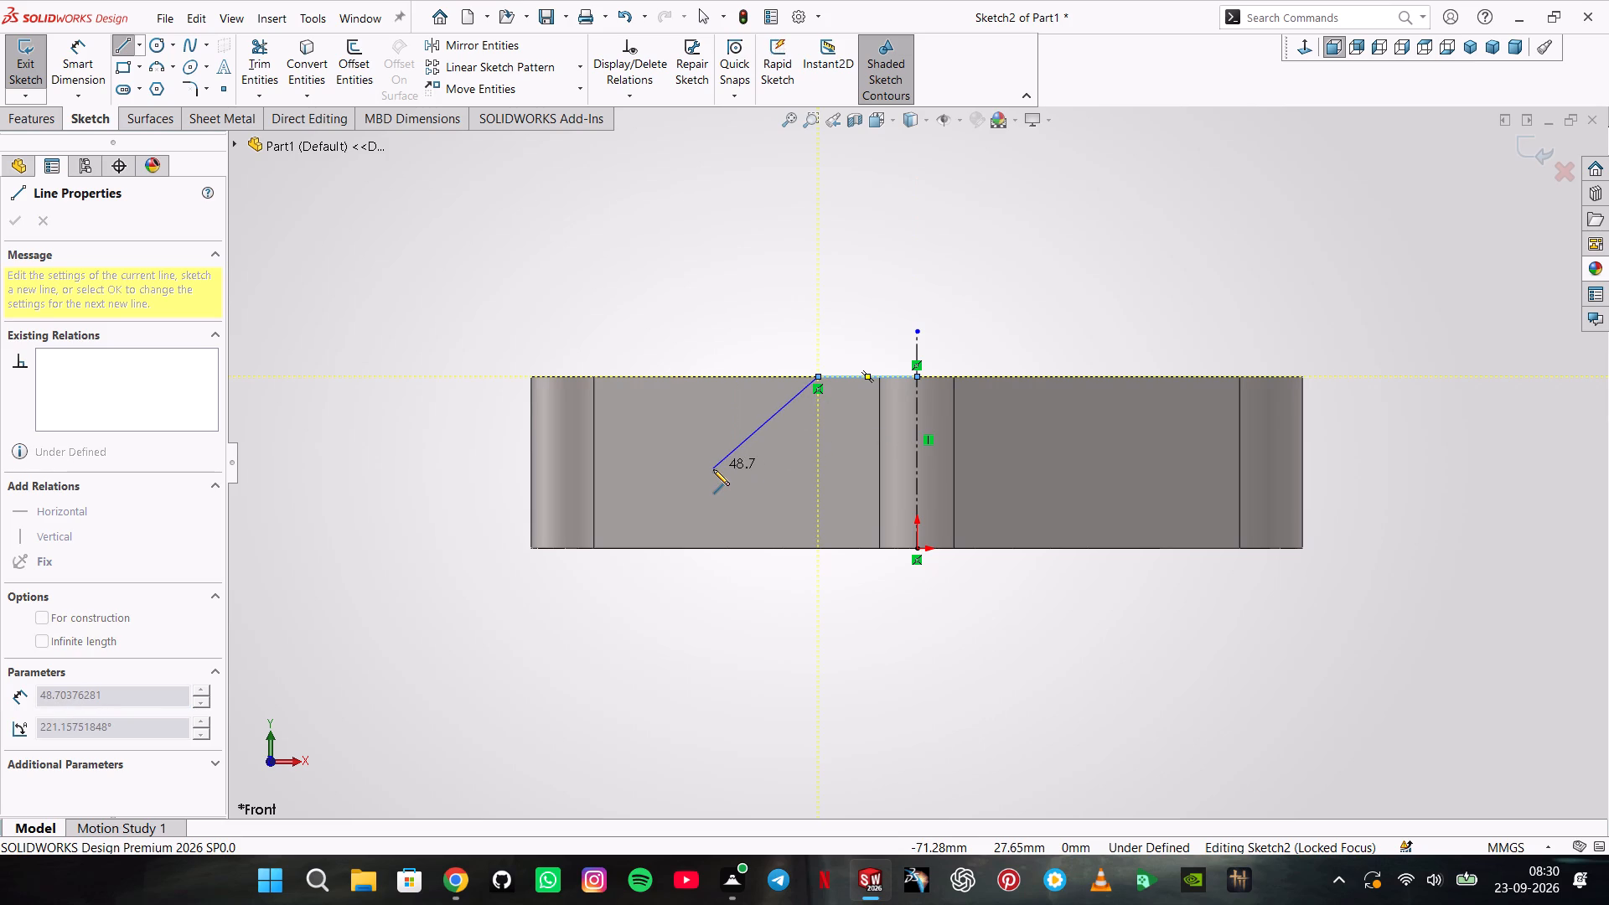
pyautogui.click(713, 469)
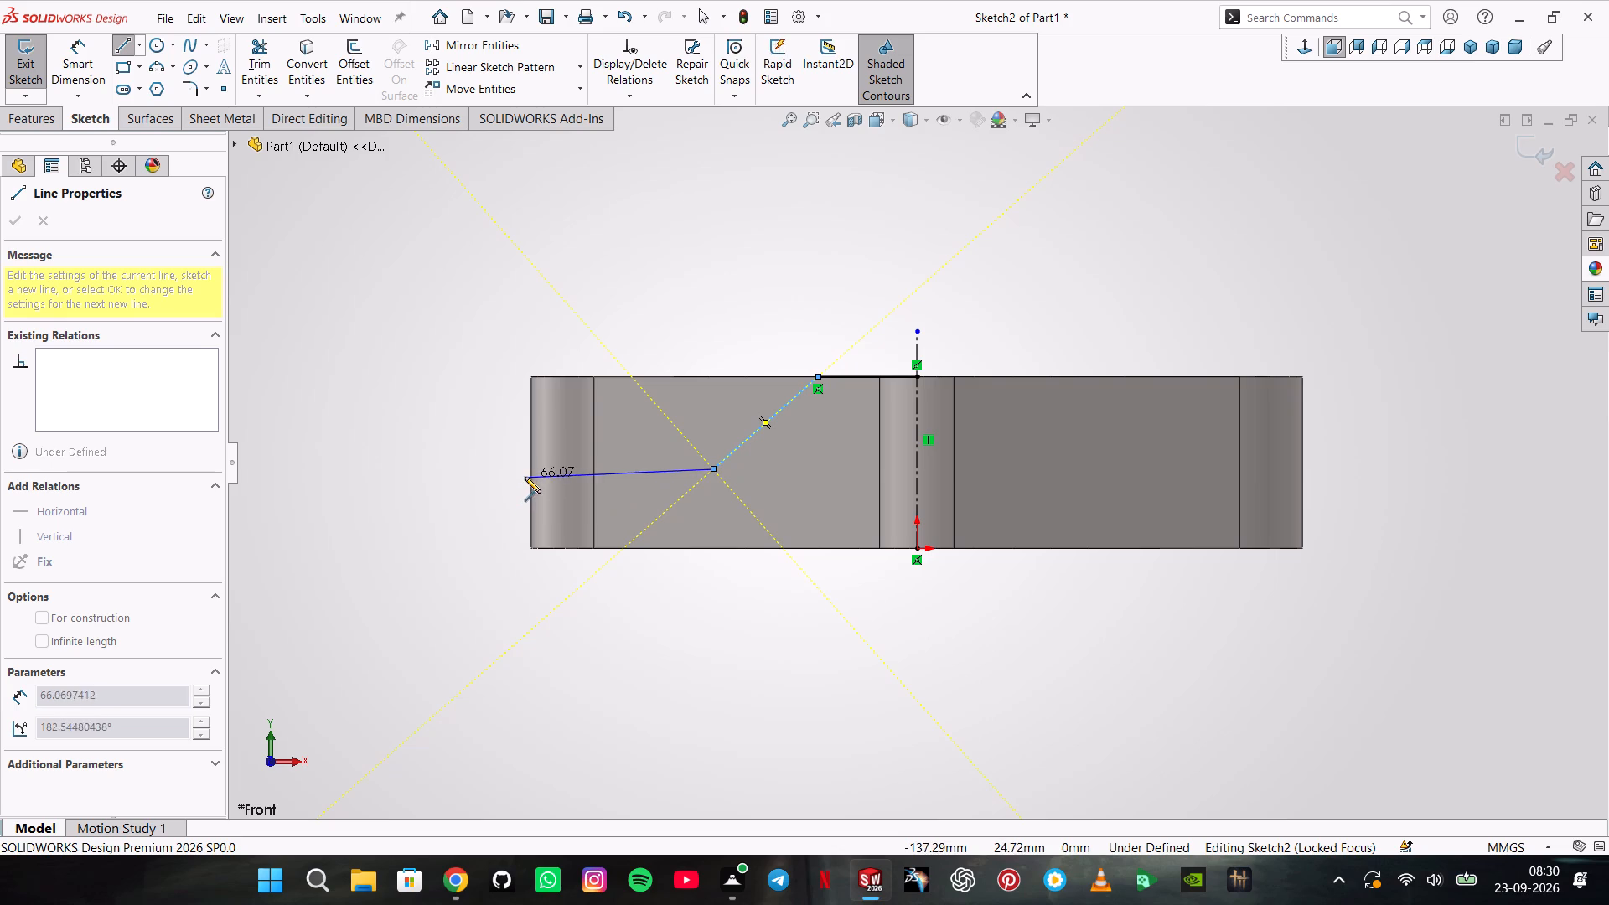
pyautogui.click(530, 469)
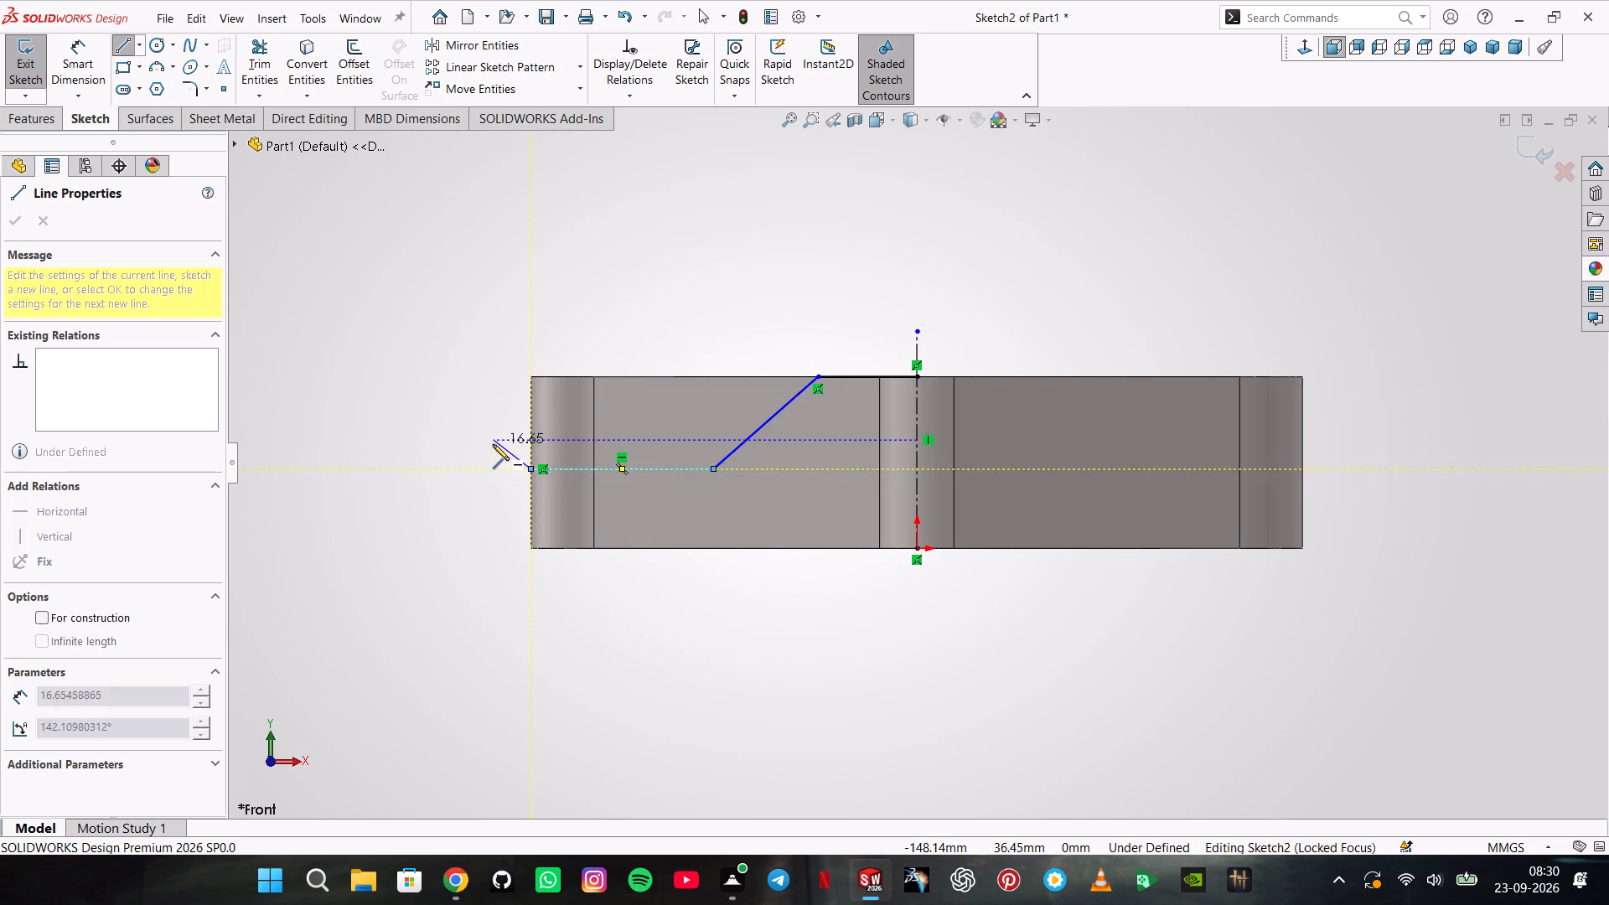
pyautogui.doubleClick(493, 444)
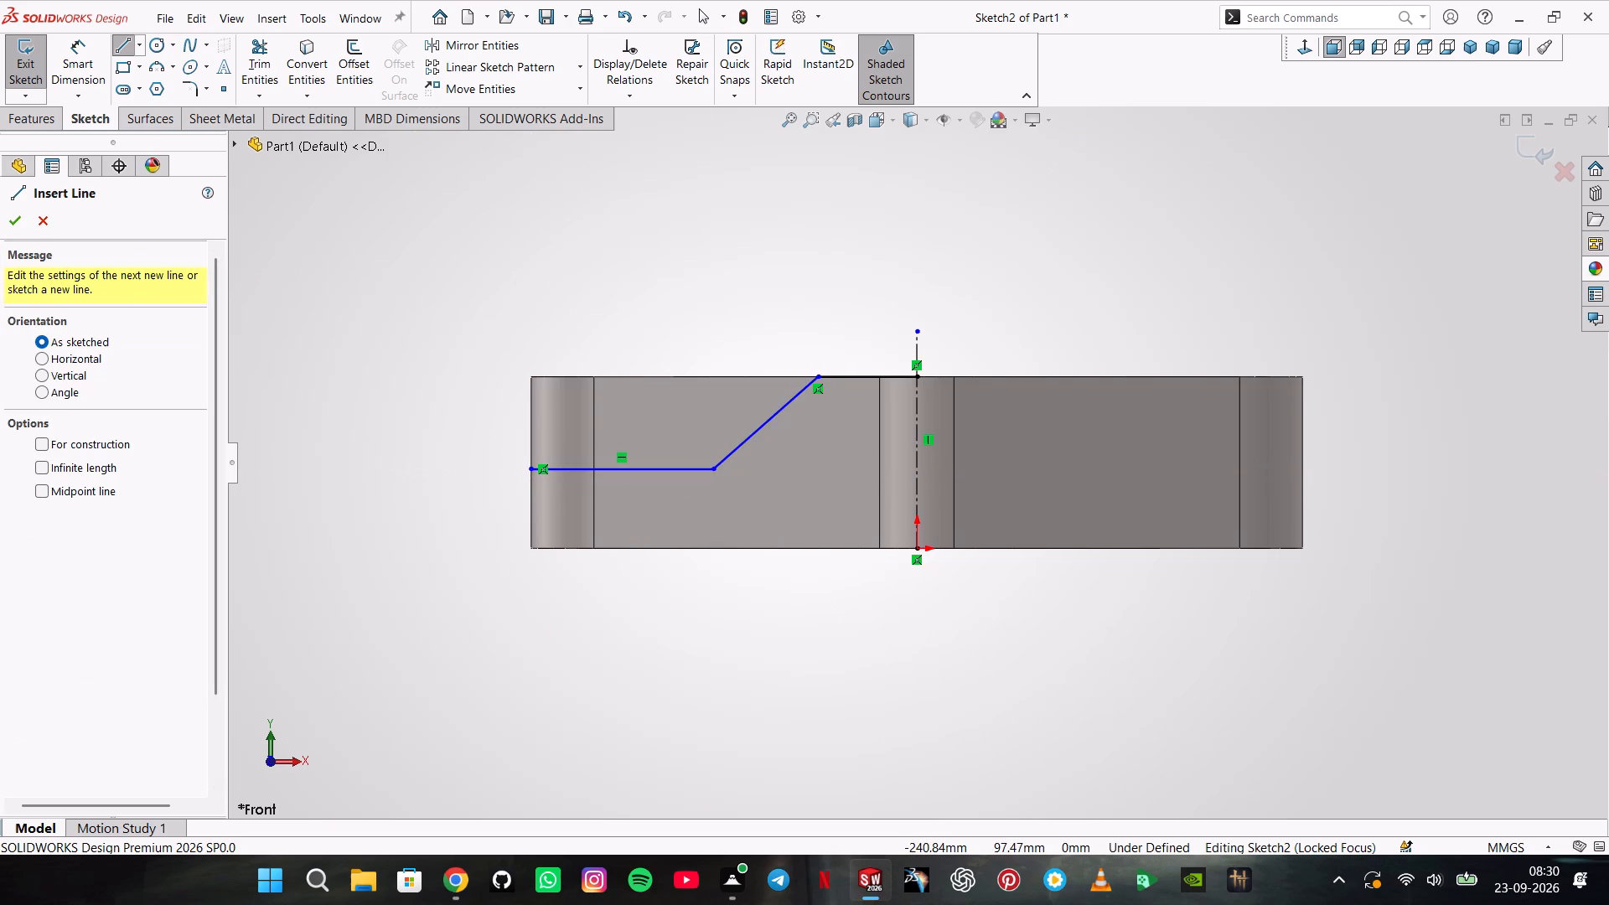
# Dimension the length of the lower horizontal line as 66 mm.
pyautogui.click(72, 81)
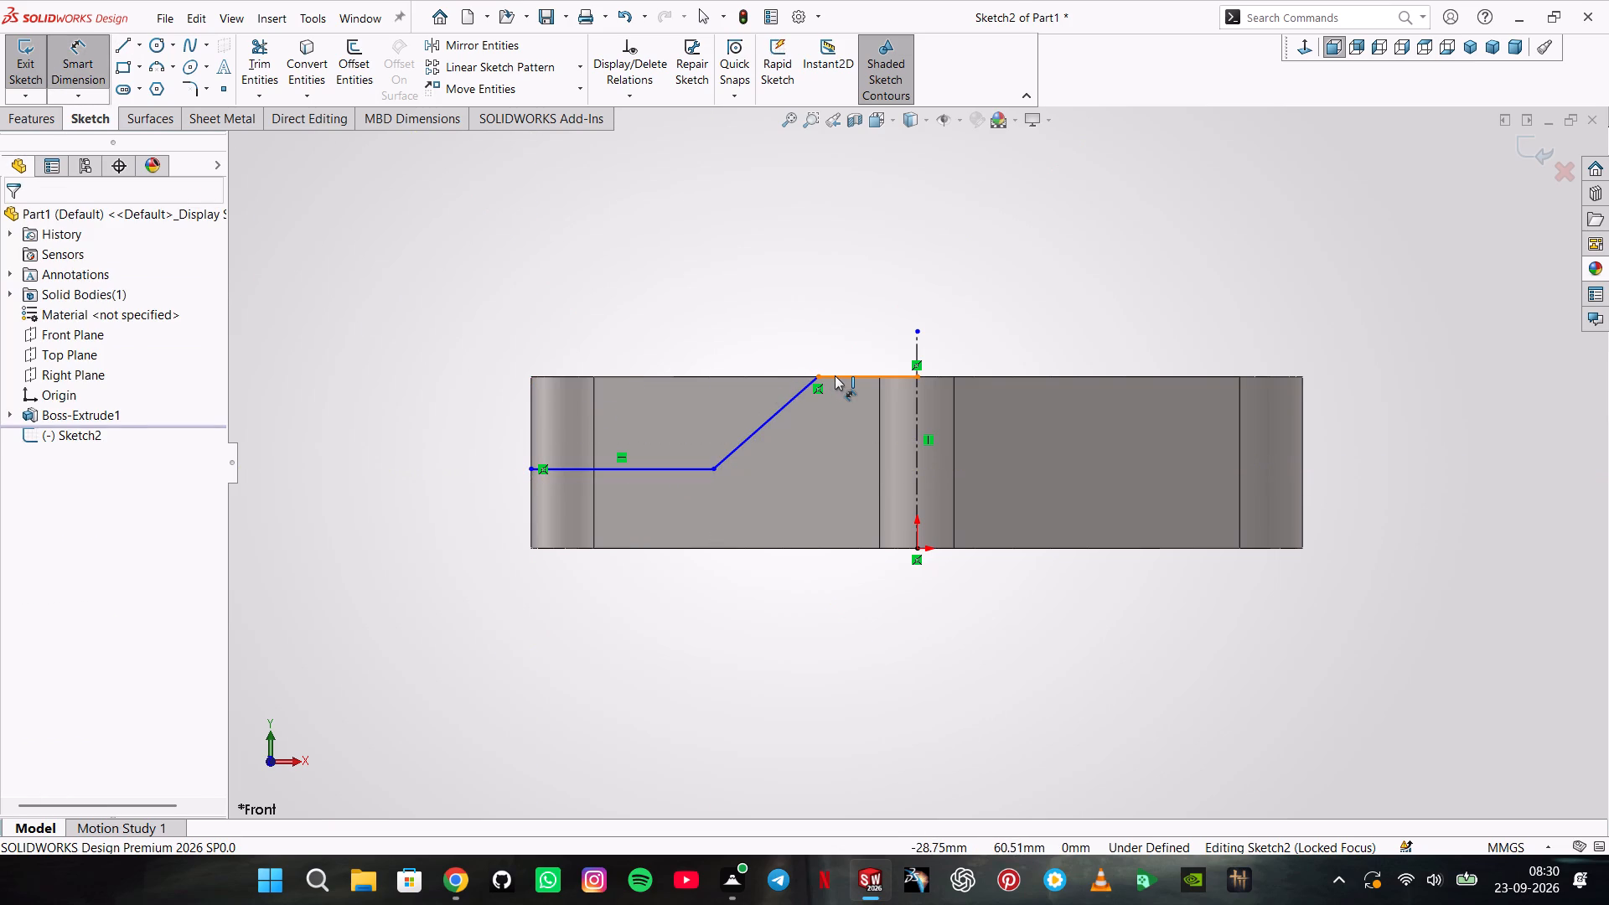
pyautogui.click(655, 465)
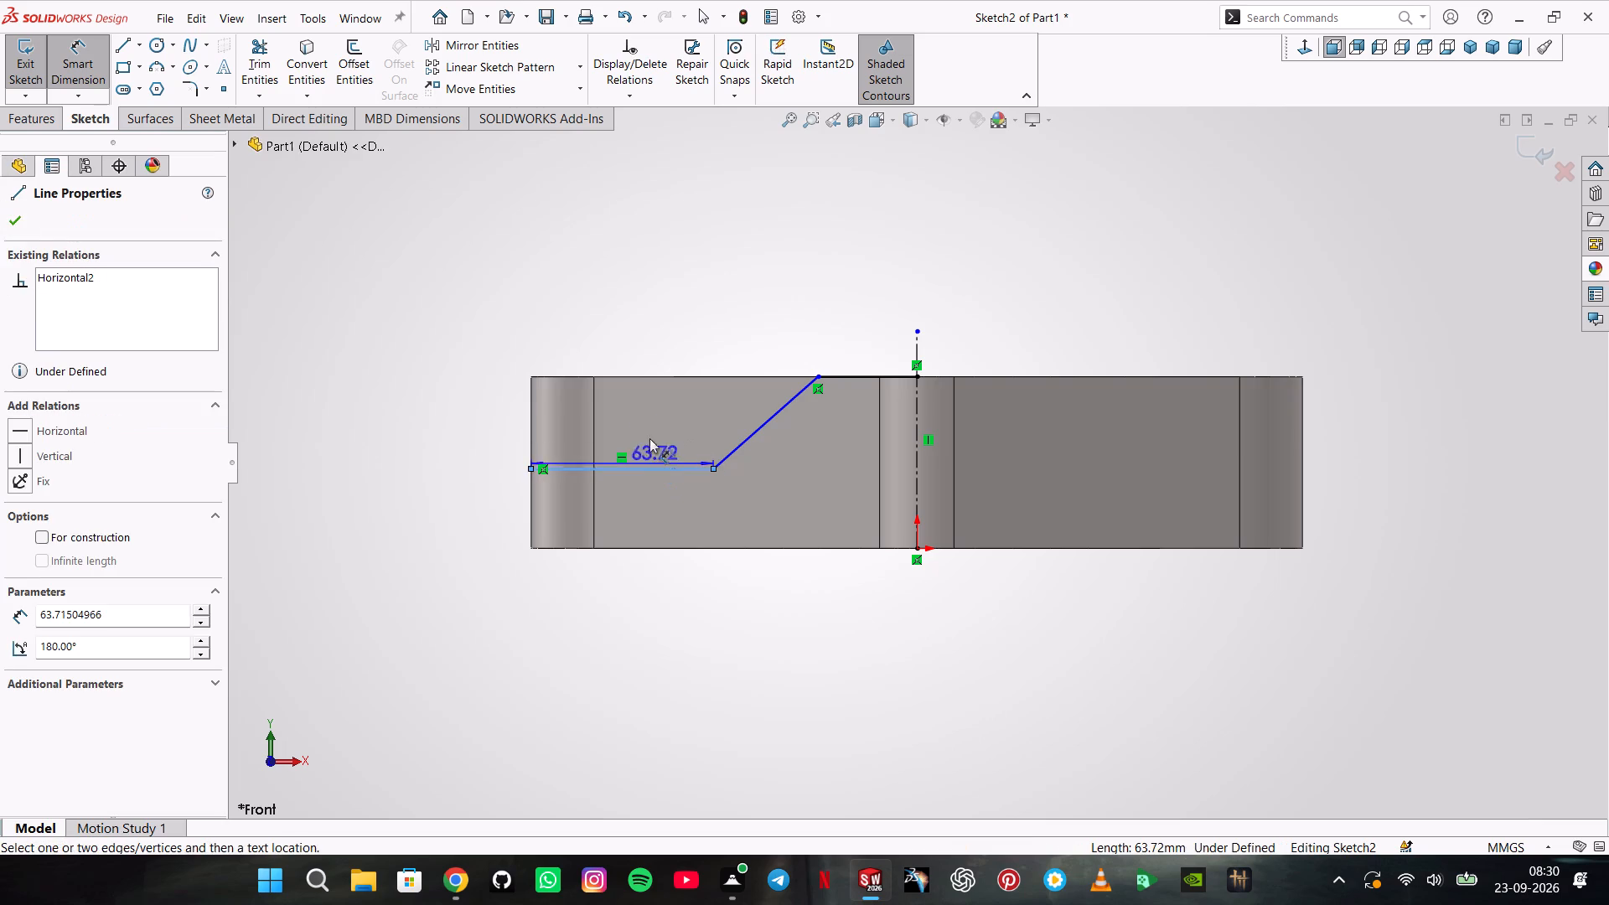
pyautogui.click(648, 319)
pyautogui.write('60')
pyautogui.press('Return')
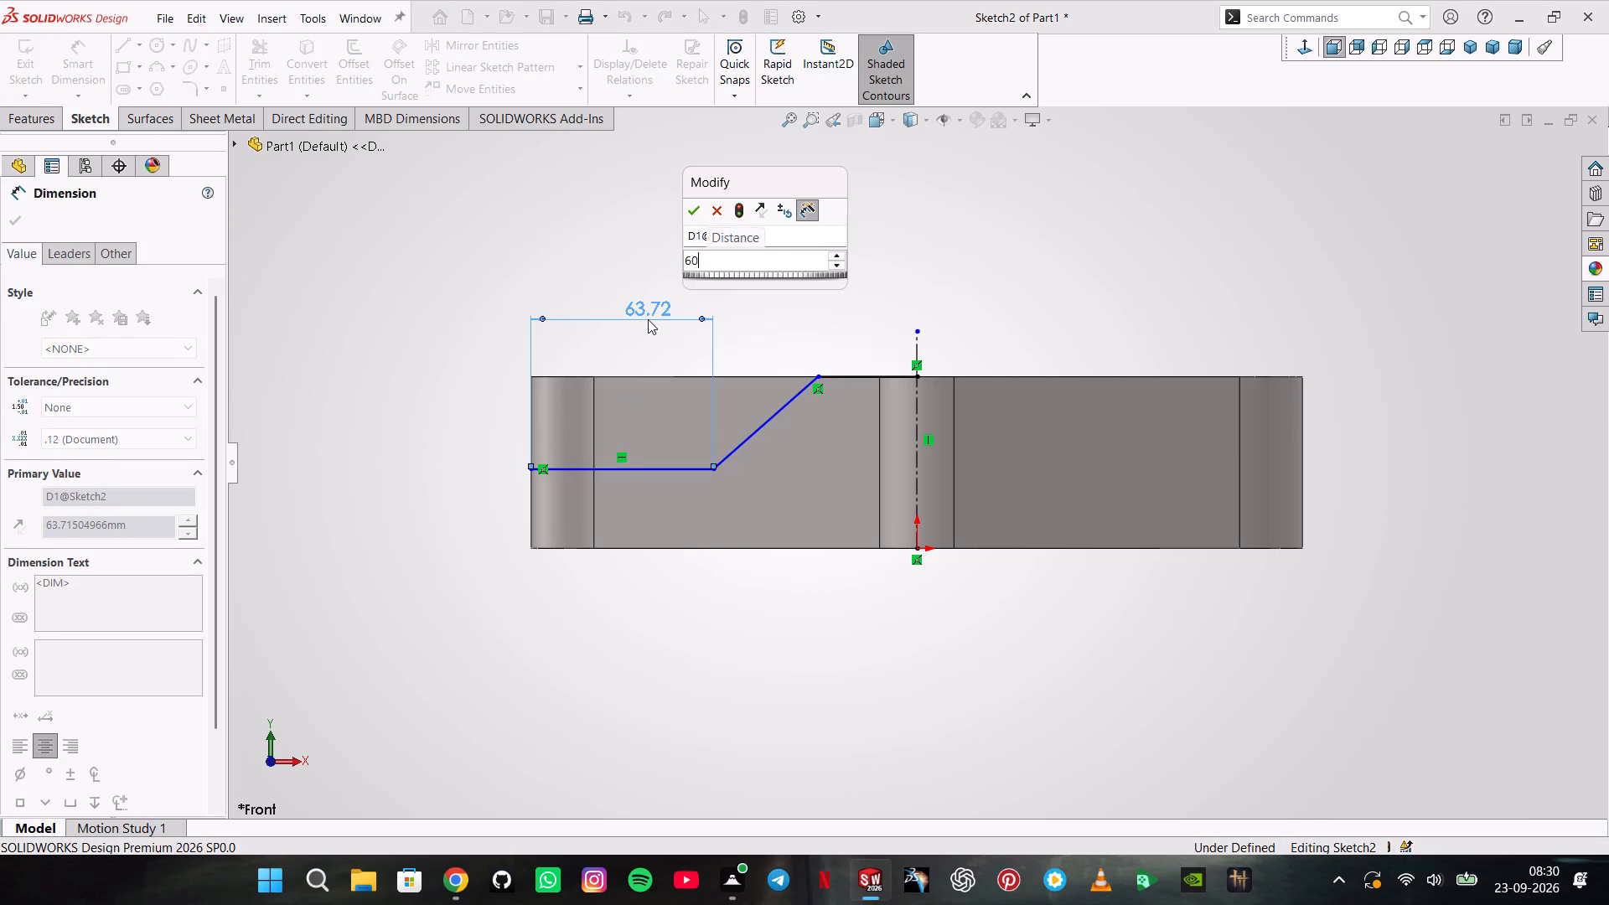
pyautogui.doubleClick(646, 318)
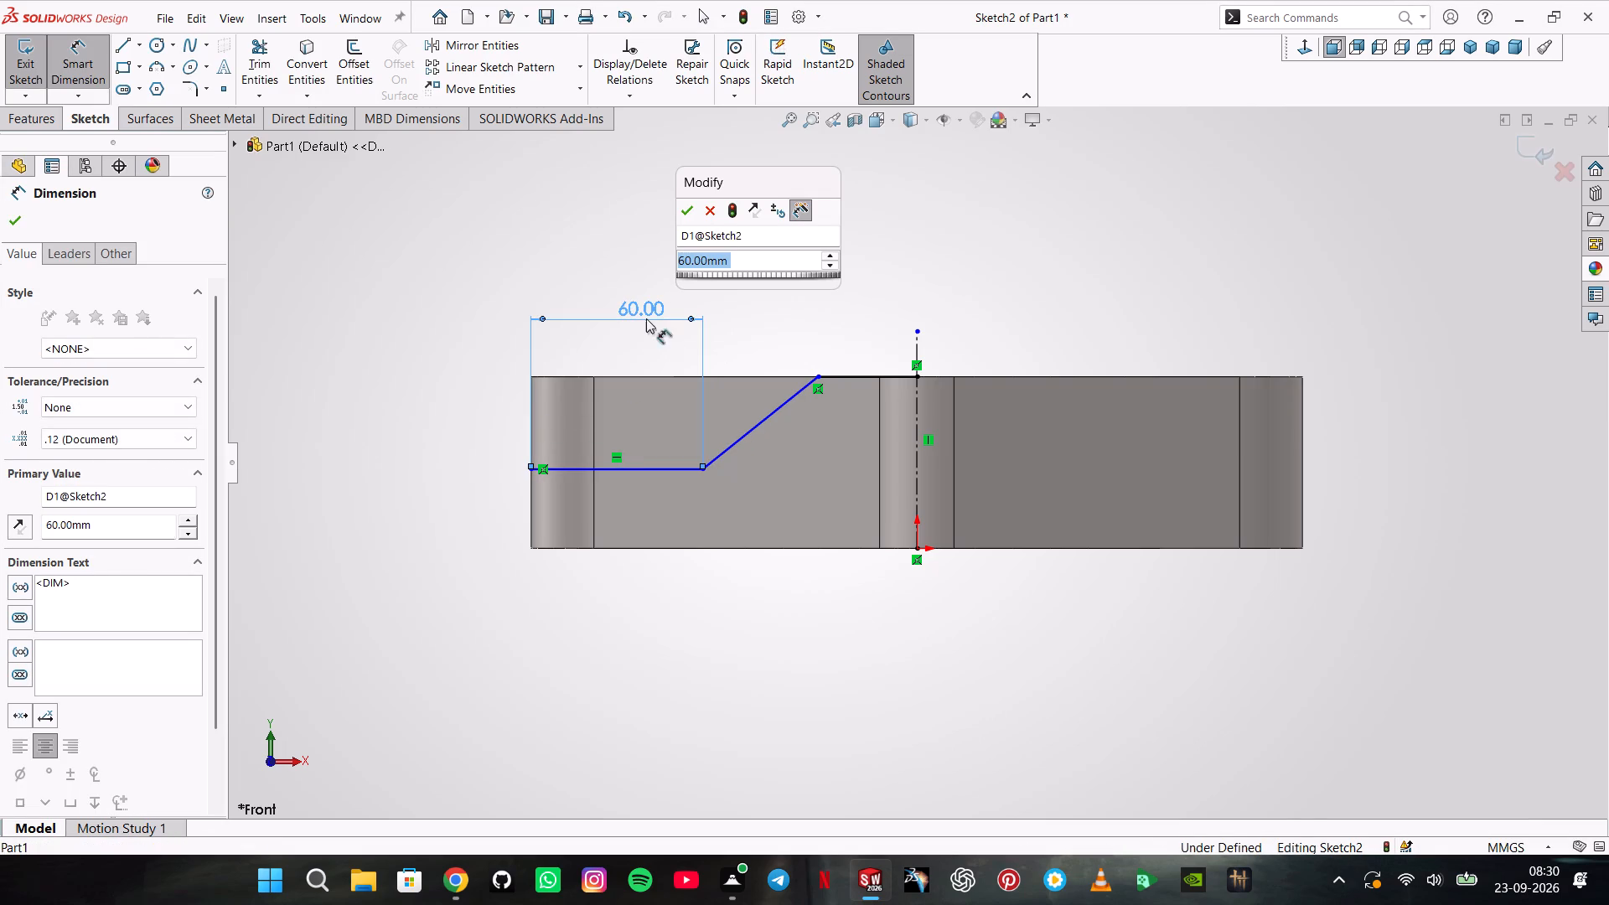
pyautogui.write('66')
pyautogui.press('Return')
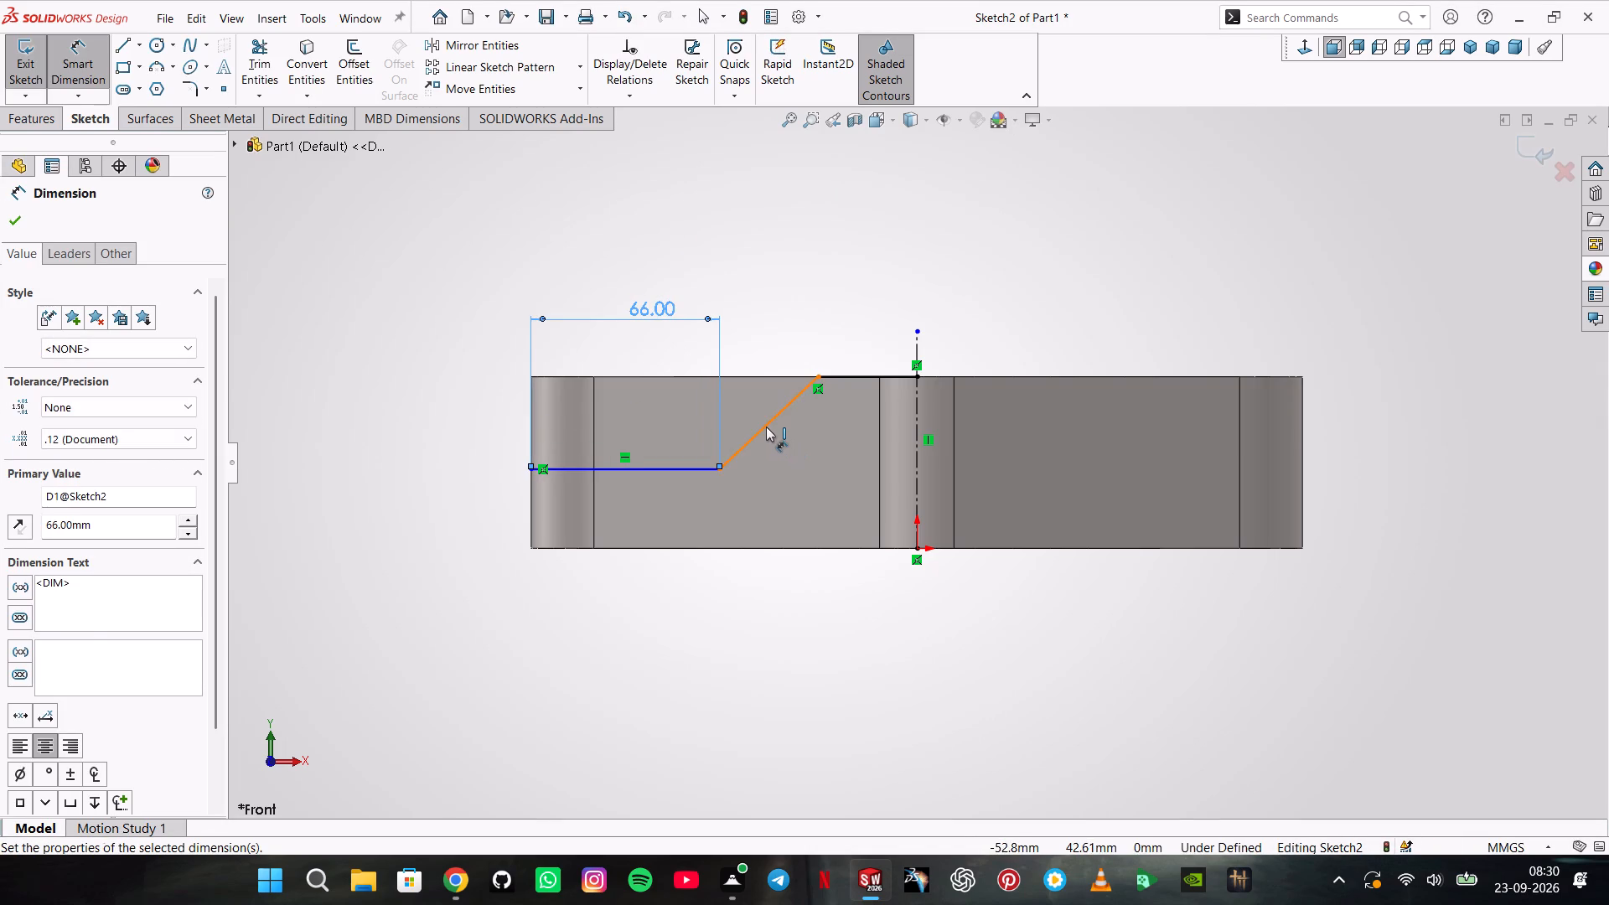
# Dimension the angle between the sloped line and the lower horizontal line as 40 degrees.
pyautogui.click(766, 427)
pyautogui.click(702, 468)
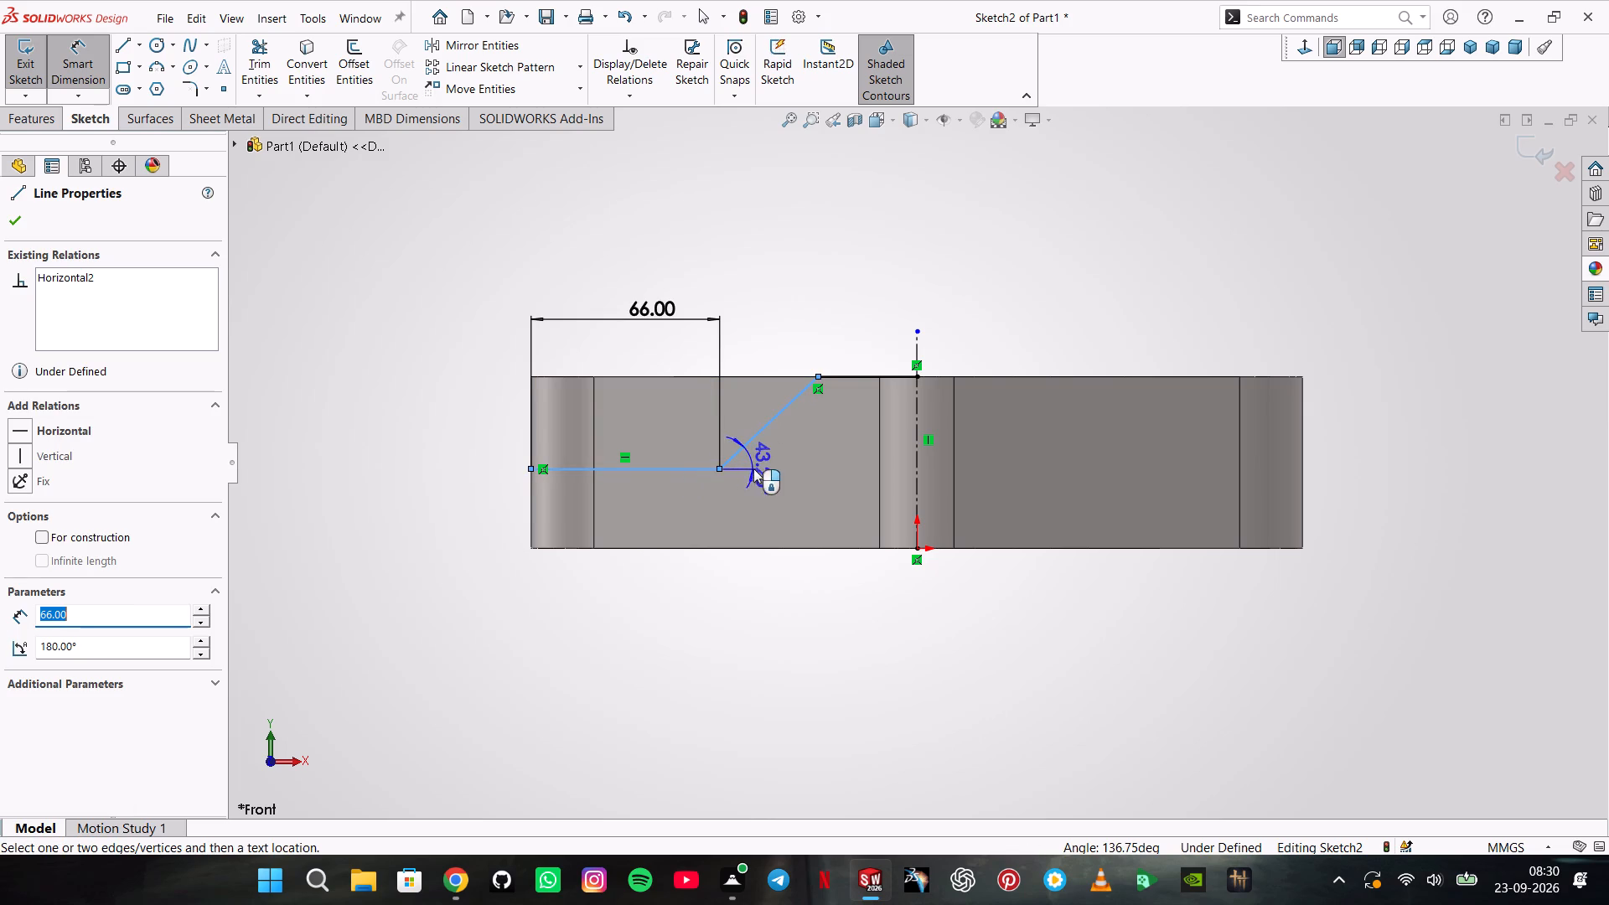
pyautogui.click(763, 464)
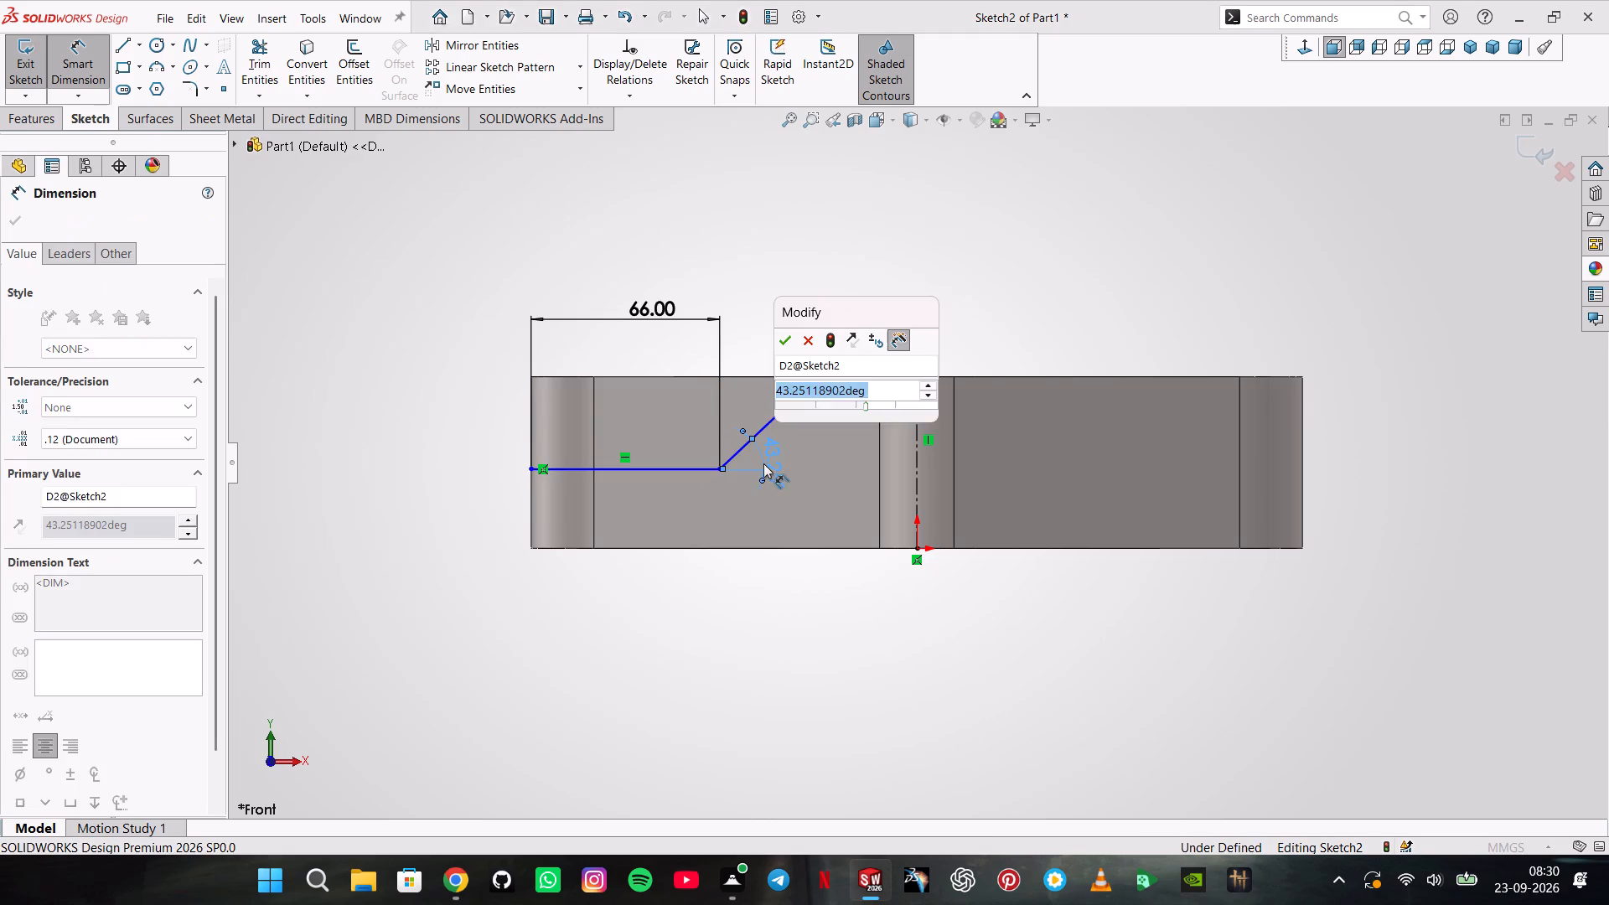
pyautogui.write('40')
pyautogui.press('Return')
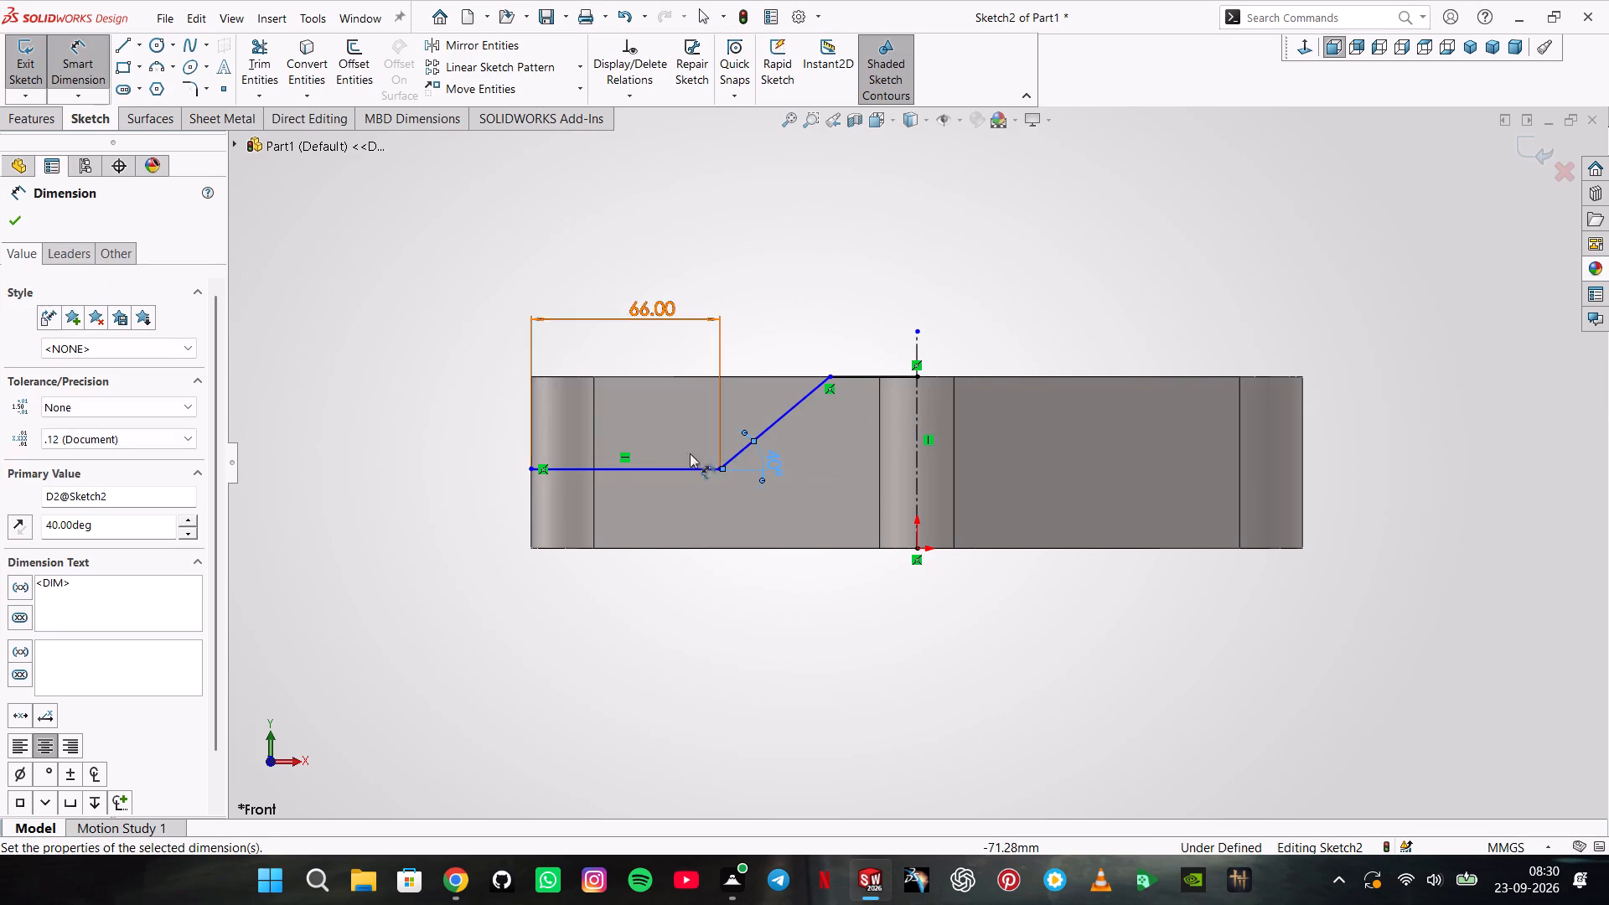
# Dimension the height of the lower horizontal line above the solid's bottom edge as 32 mm.
pyautogui.click(618, 465)
pyautogui.click(619, 547)
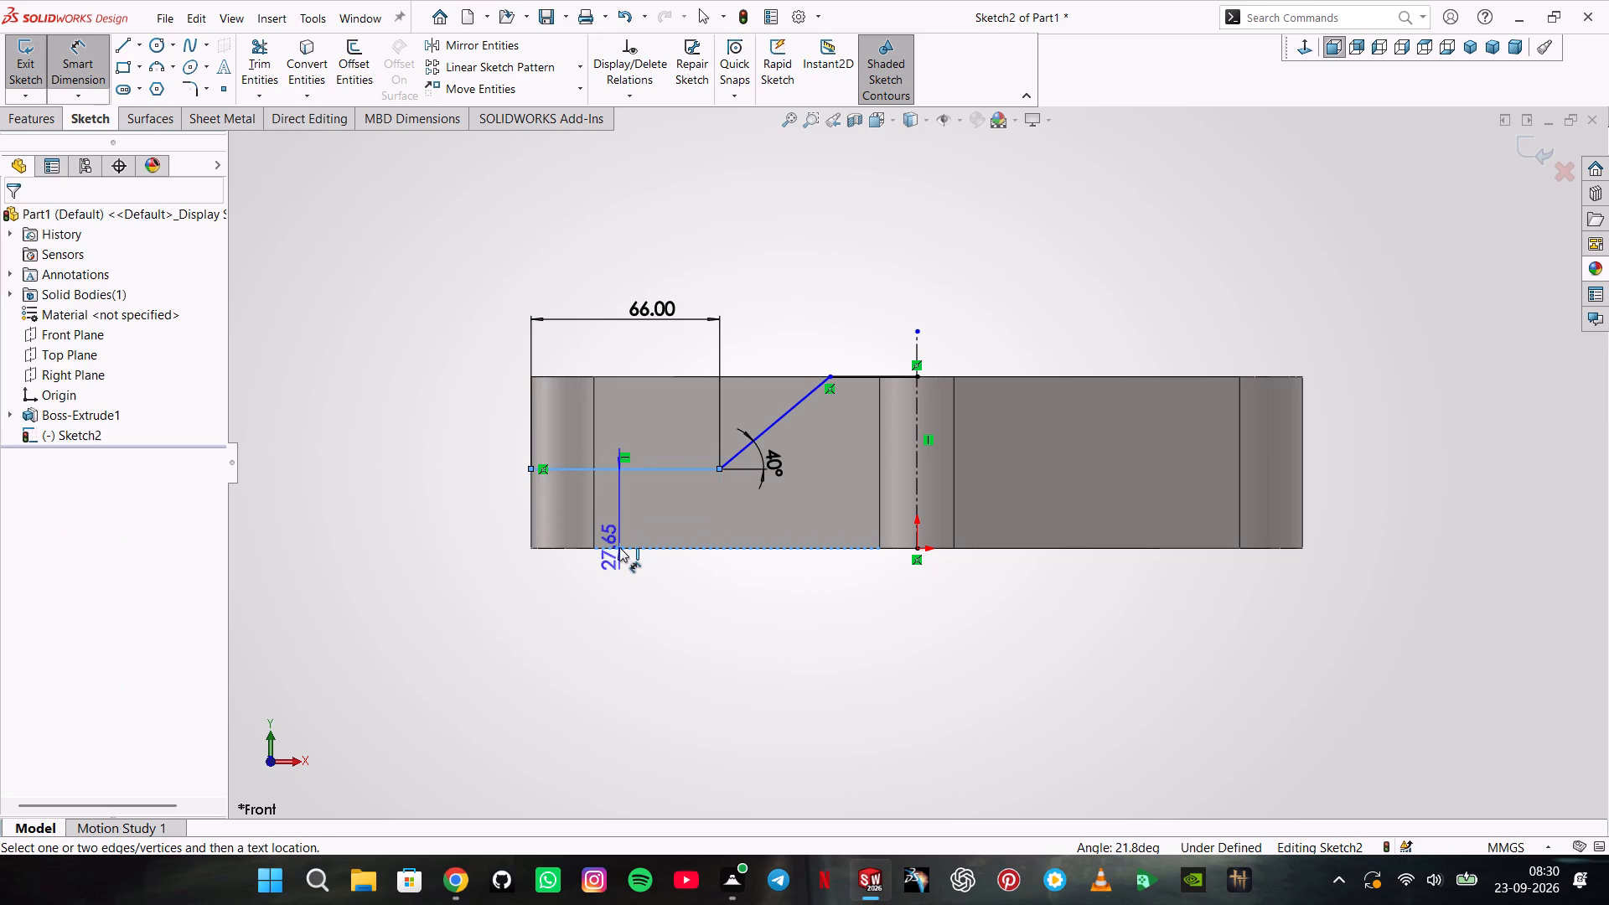
pyautogui.click(489, 518)
pyautogui.write('32')
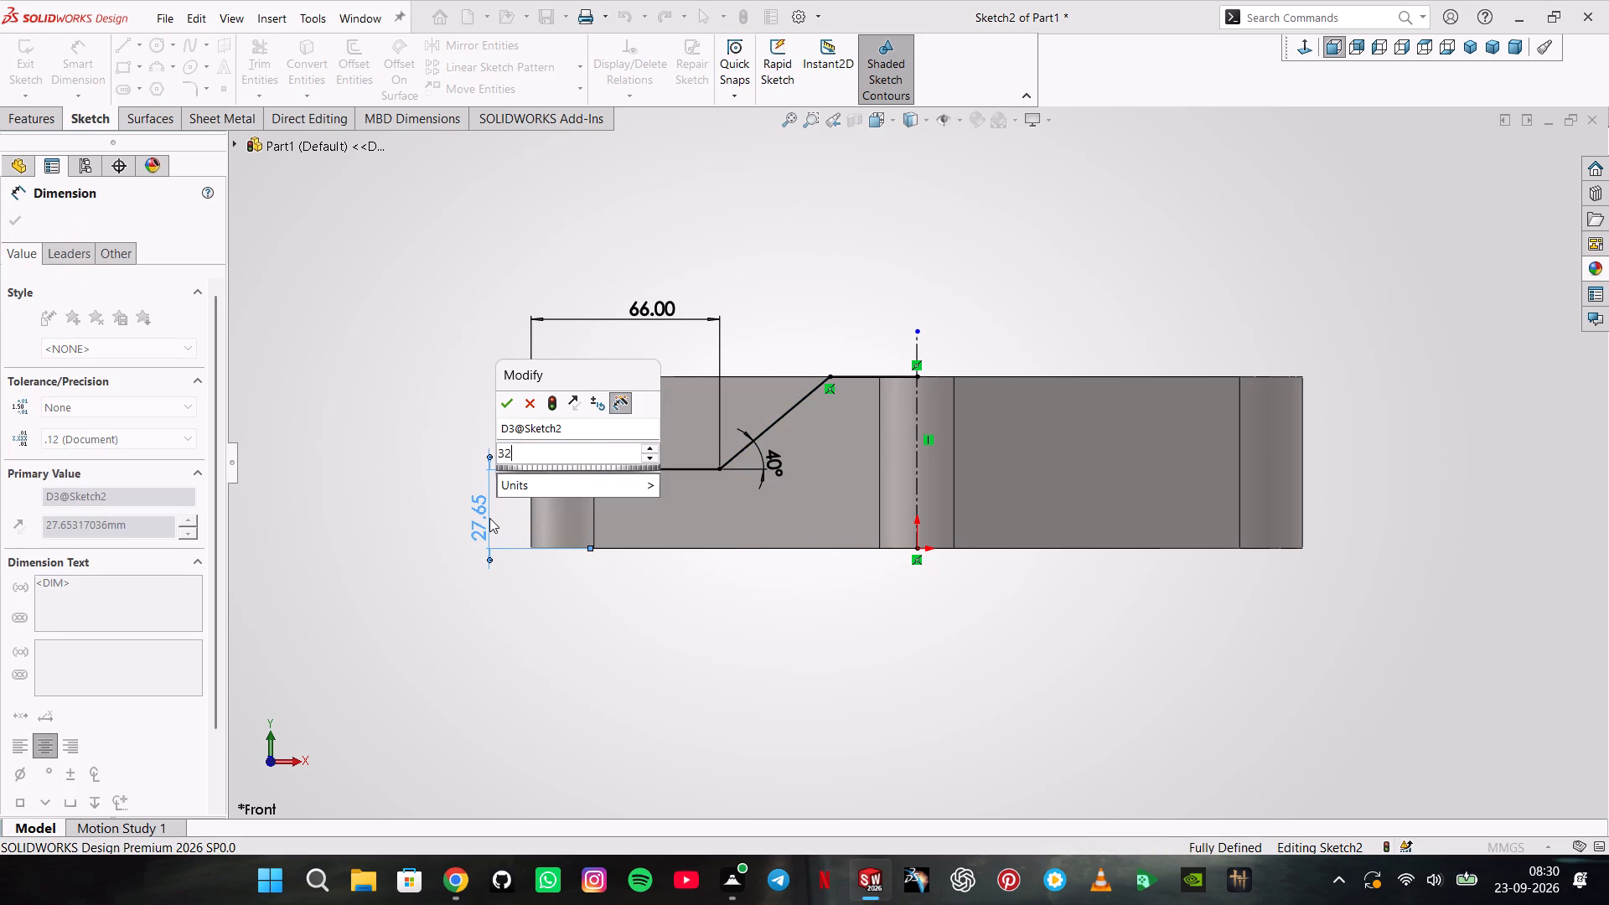
pyautogui.press('Return')
pyautogui.press('space')
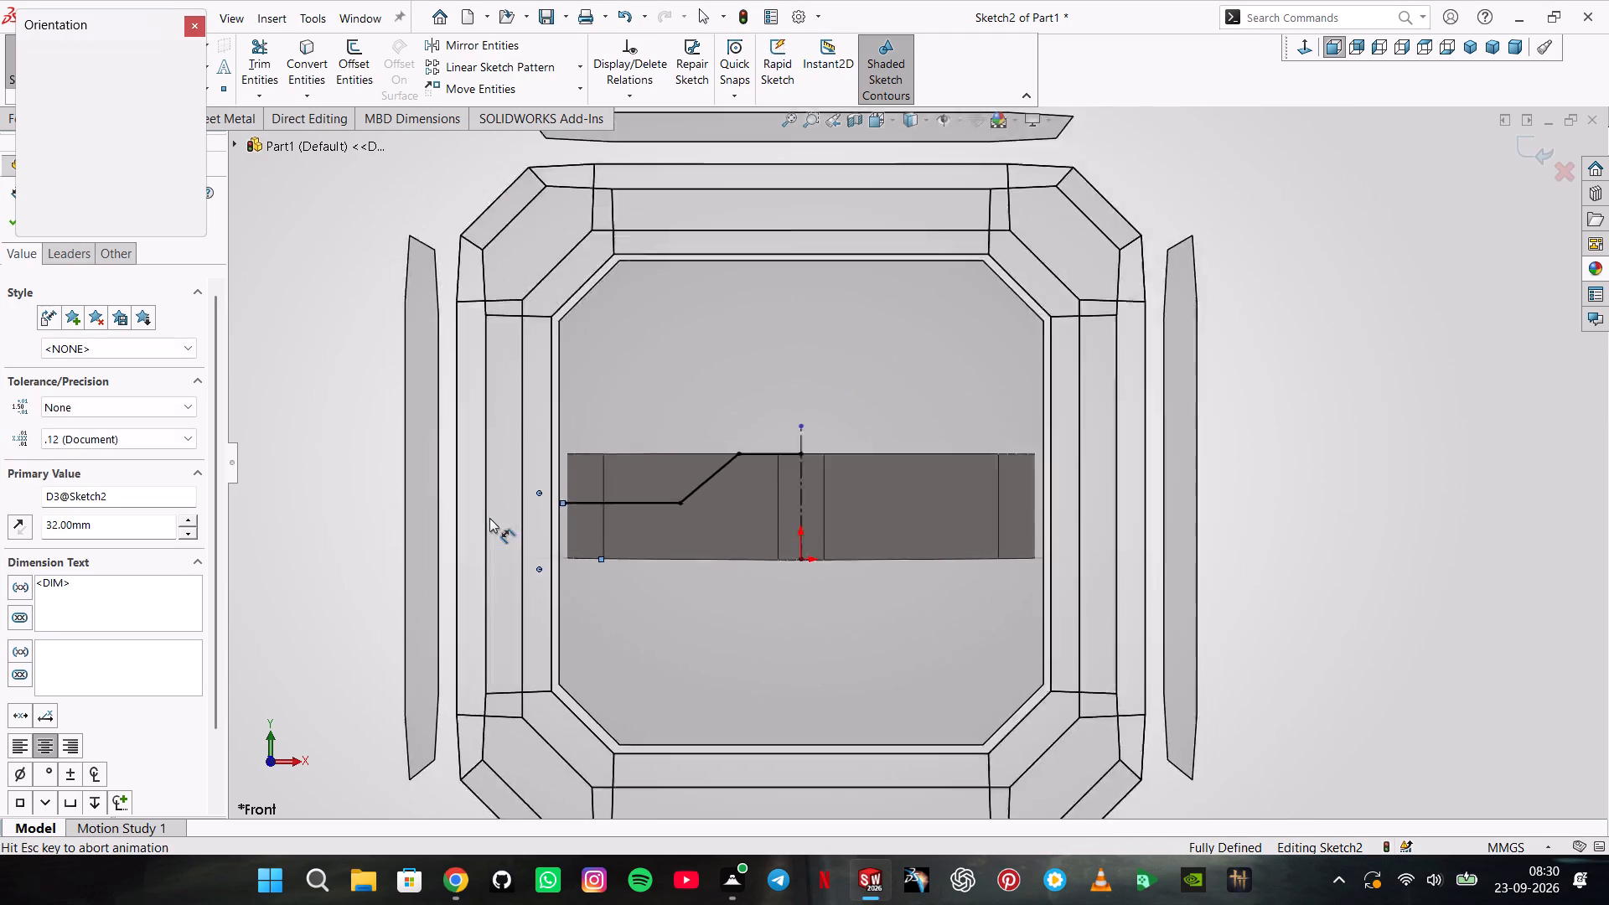
pyautogui.press('Escape')
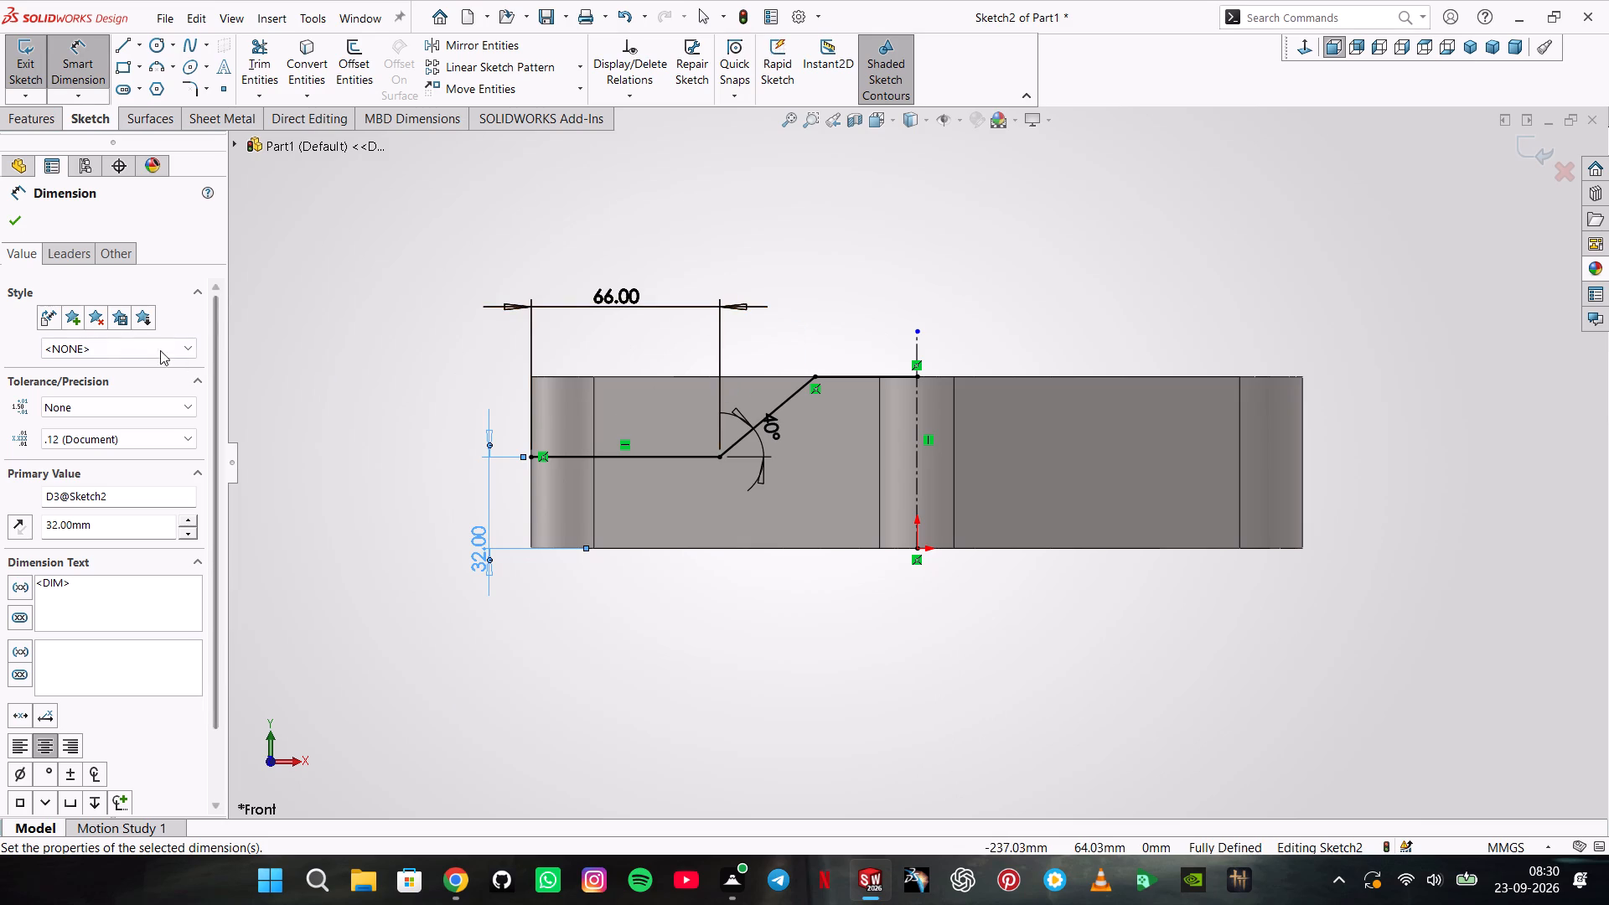
pyautogui.click(6, 217)
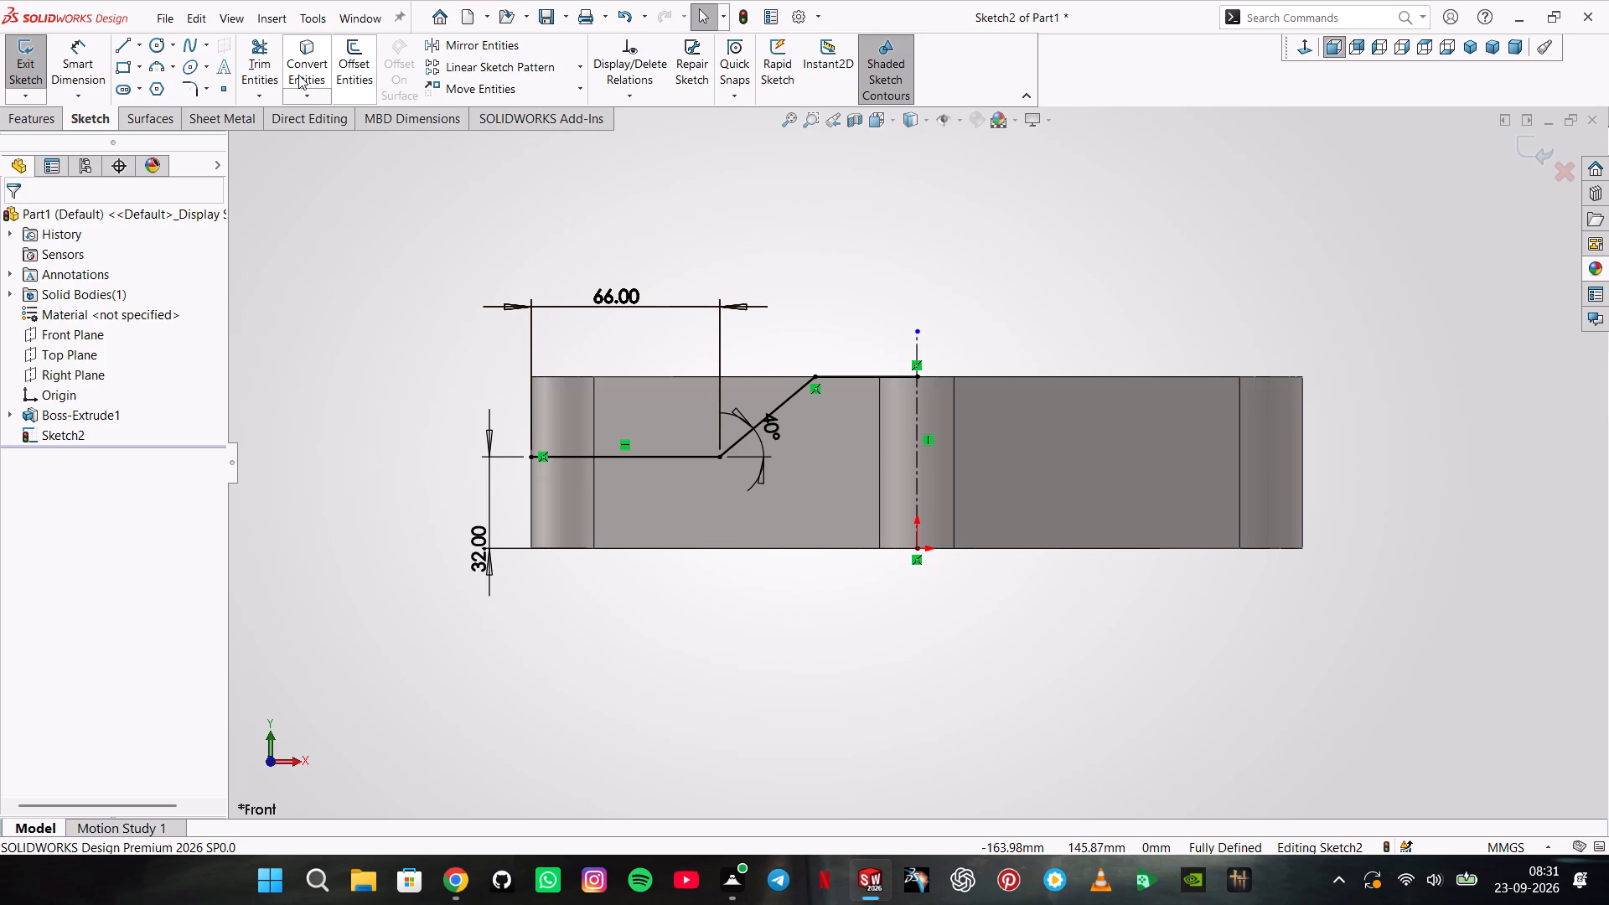
# Offset the stepped line chain 32 mm downward, reversed so the copy lies inside the solid.
pyautogui.click(343, 49)
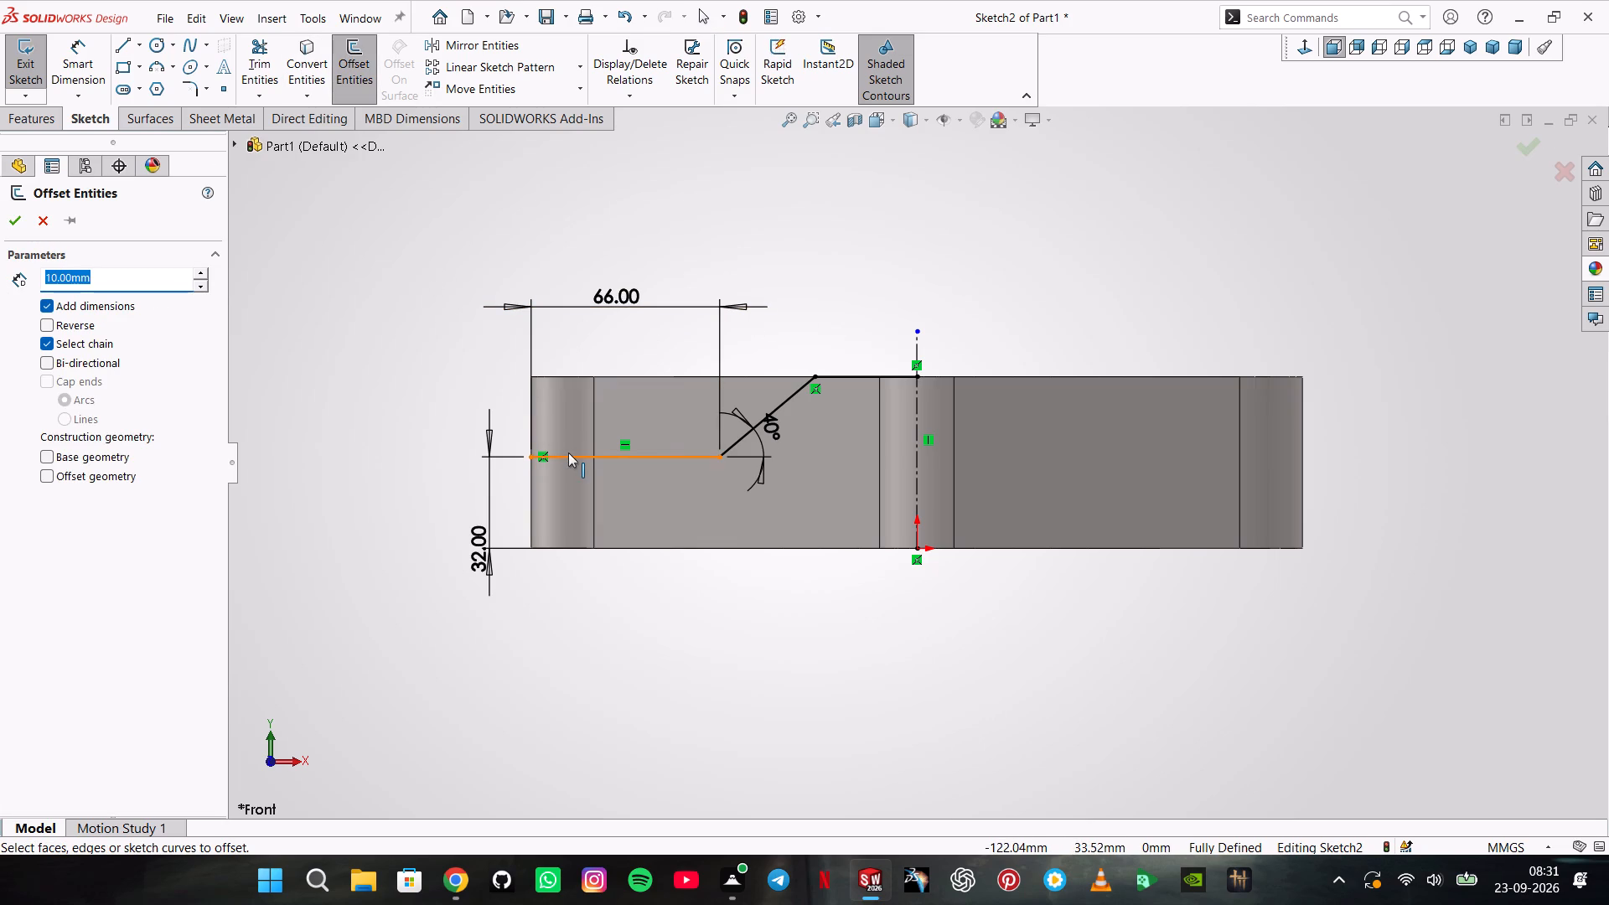
pyautogui.keyDown('ctrl'); pyautogui.click(568, 452); pyautogui.keyUp('ctrl')
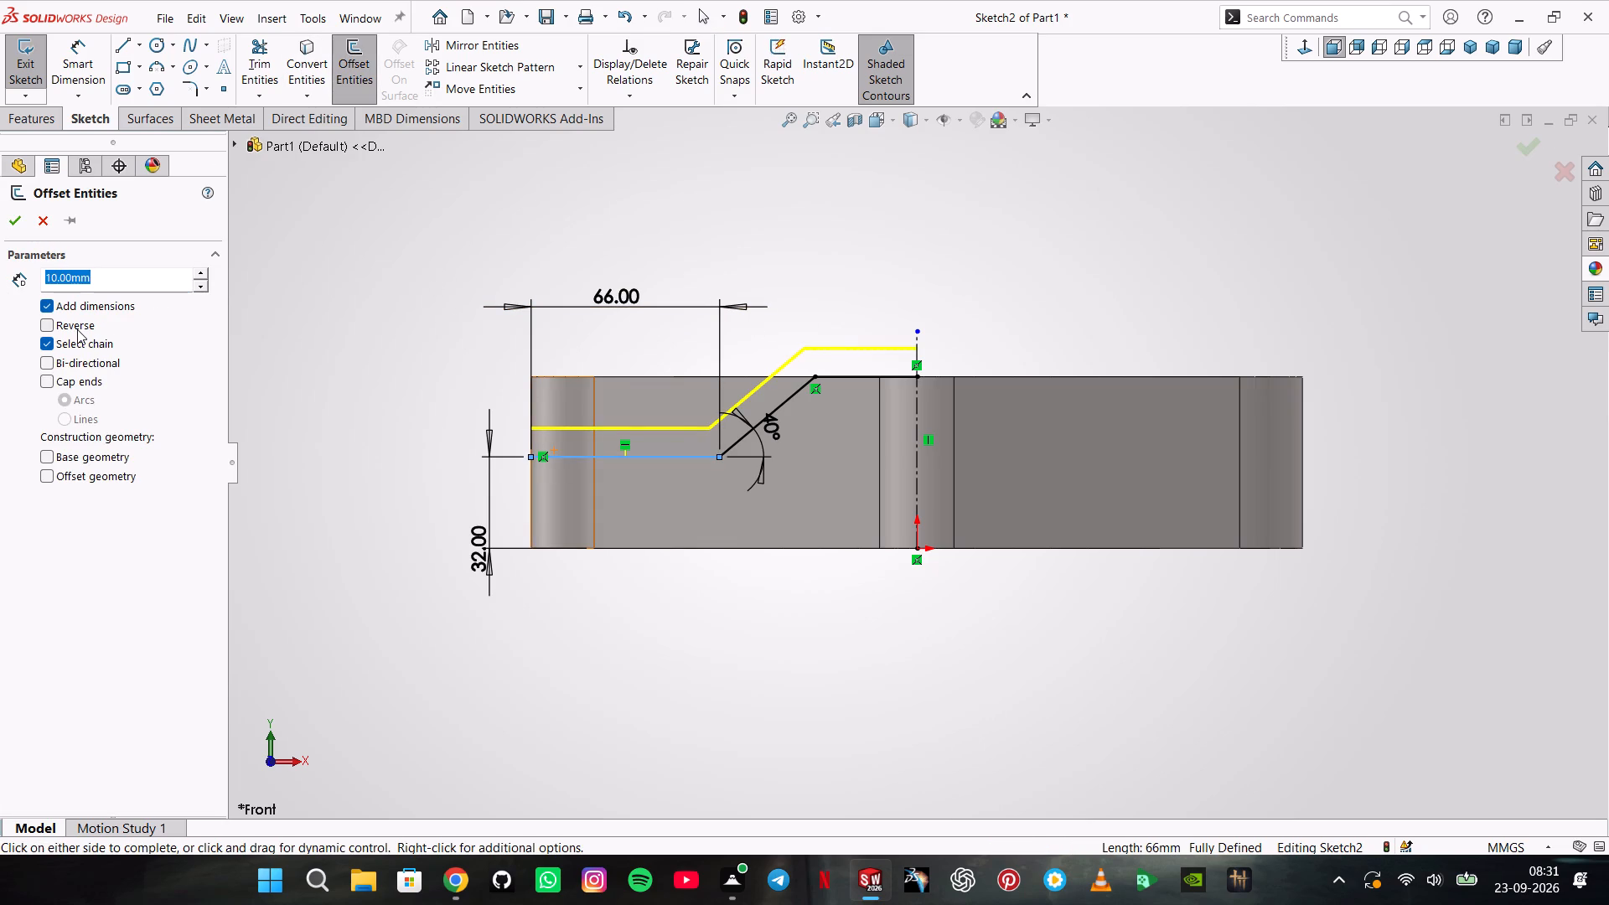
pyautogui.click(77, 328)
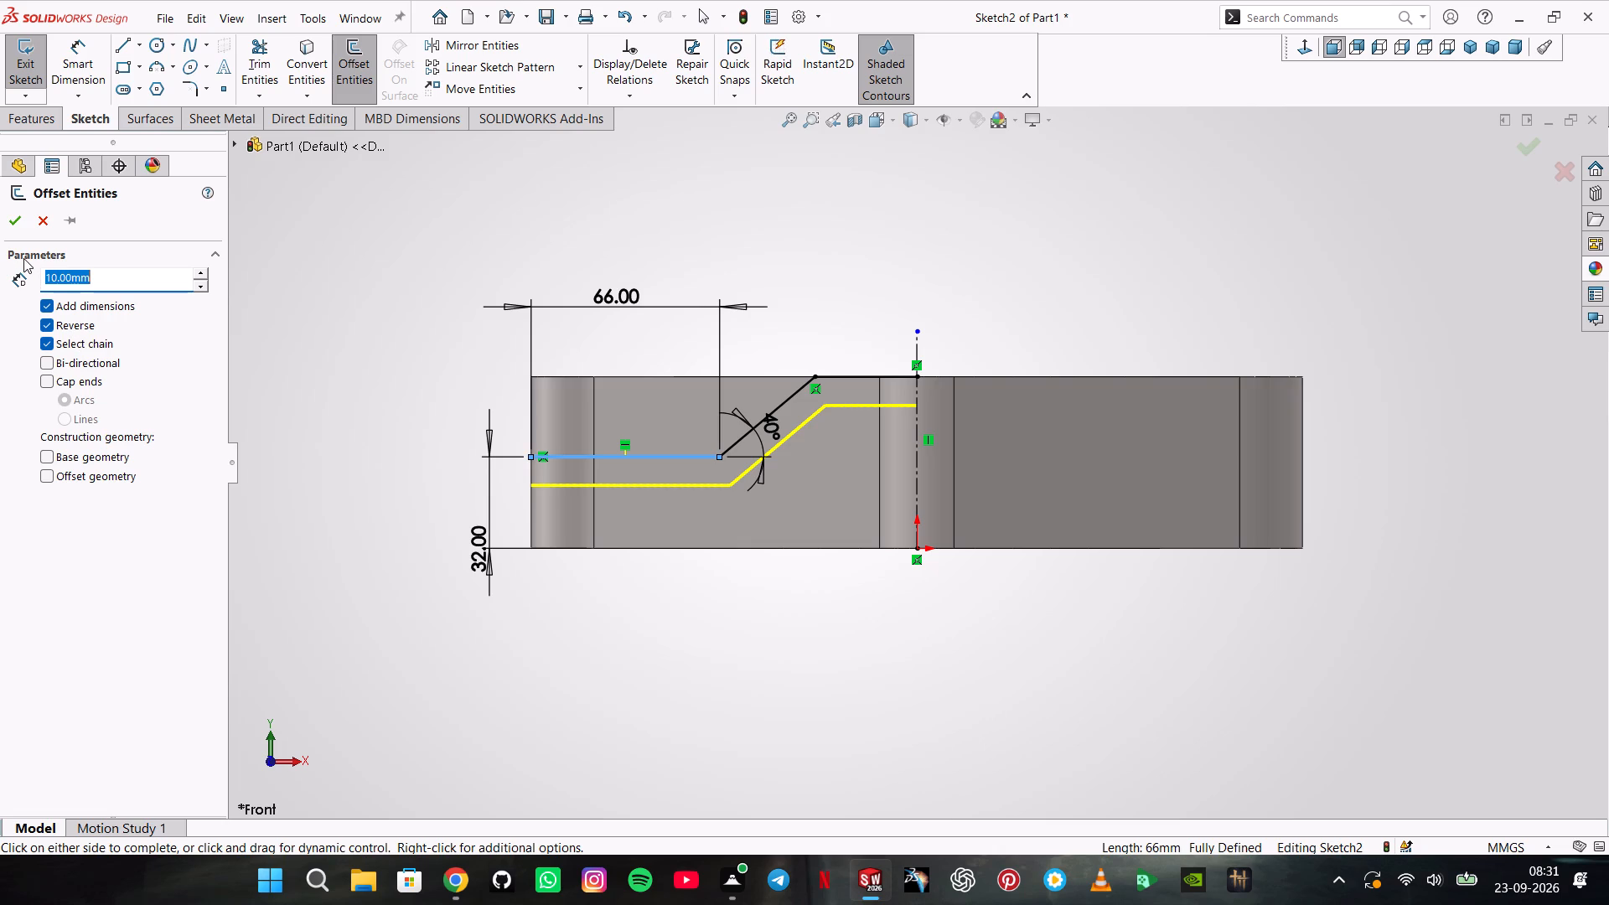
pyautogui.write('32')
pyautogui.press('Return')
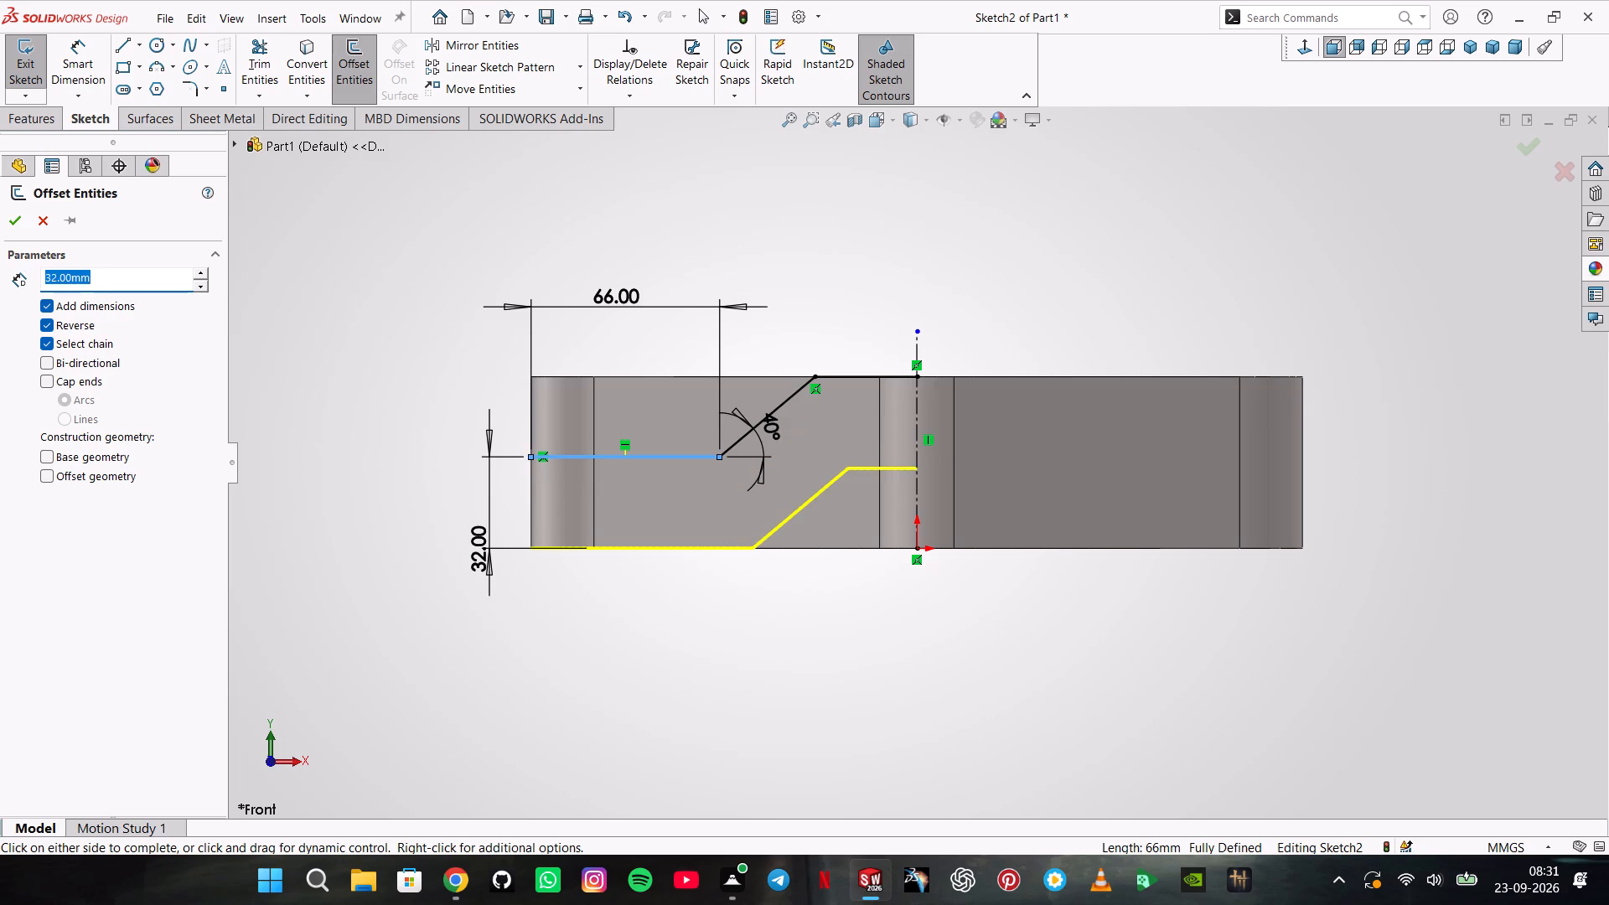
pyautogui.press('Return')
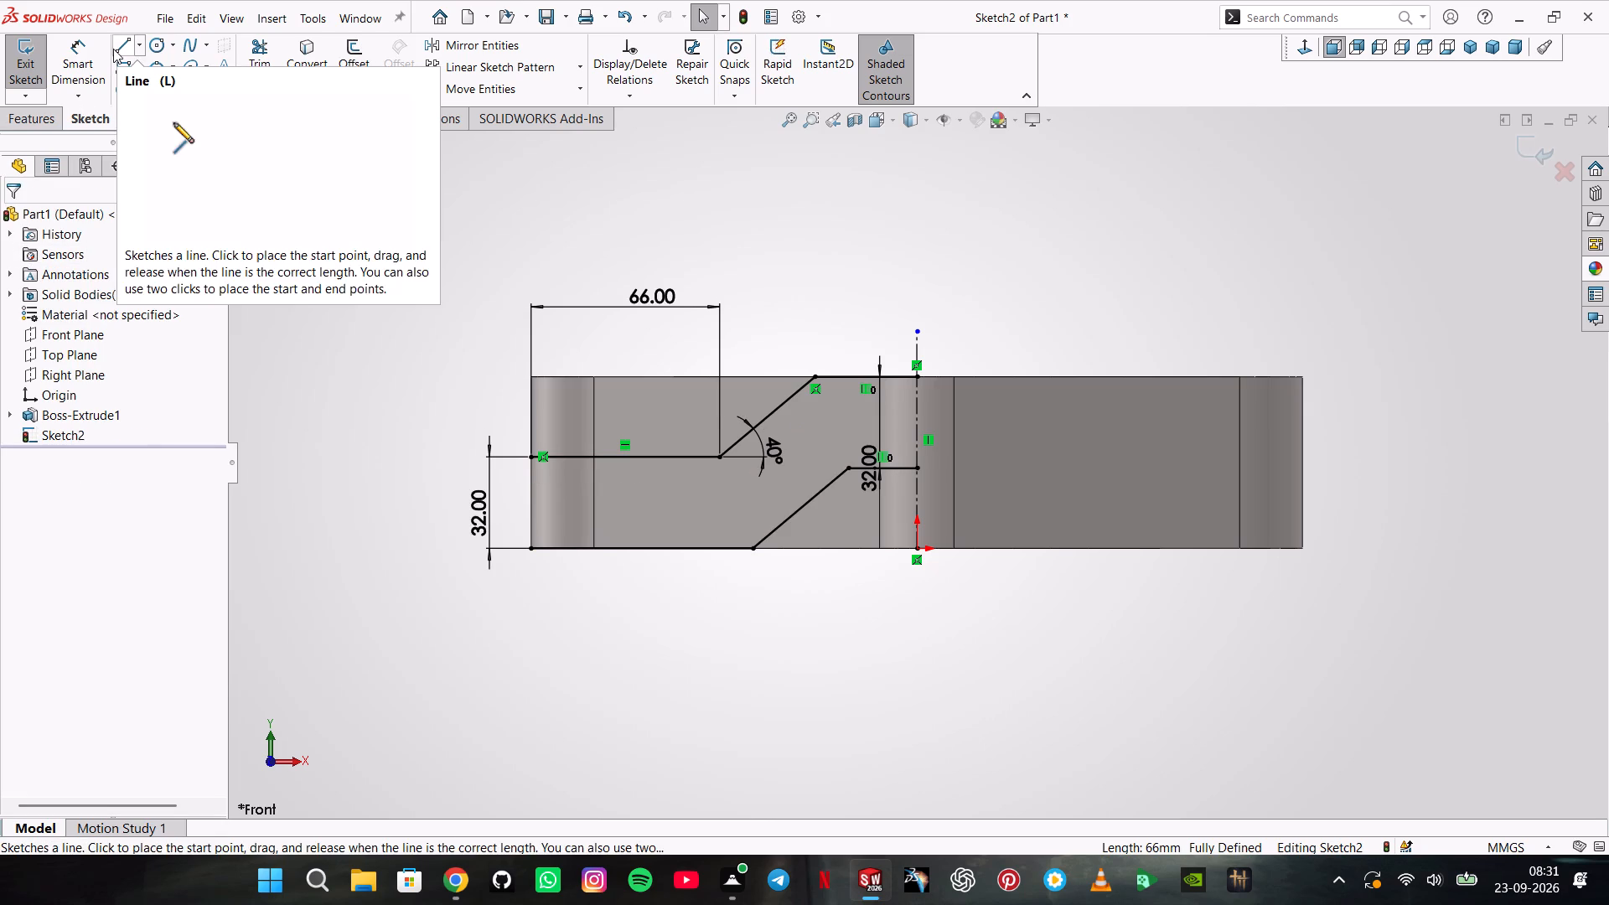
# Close the outer end of the profile with a vertical line joining the two lower horizontal lines at the solid's left edge.
pyautogui.click(114, 47)
pyautogui.click(531, 458)
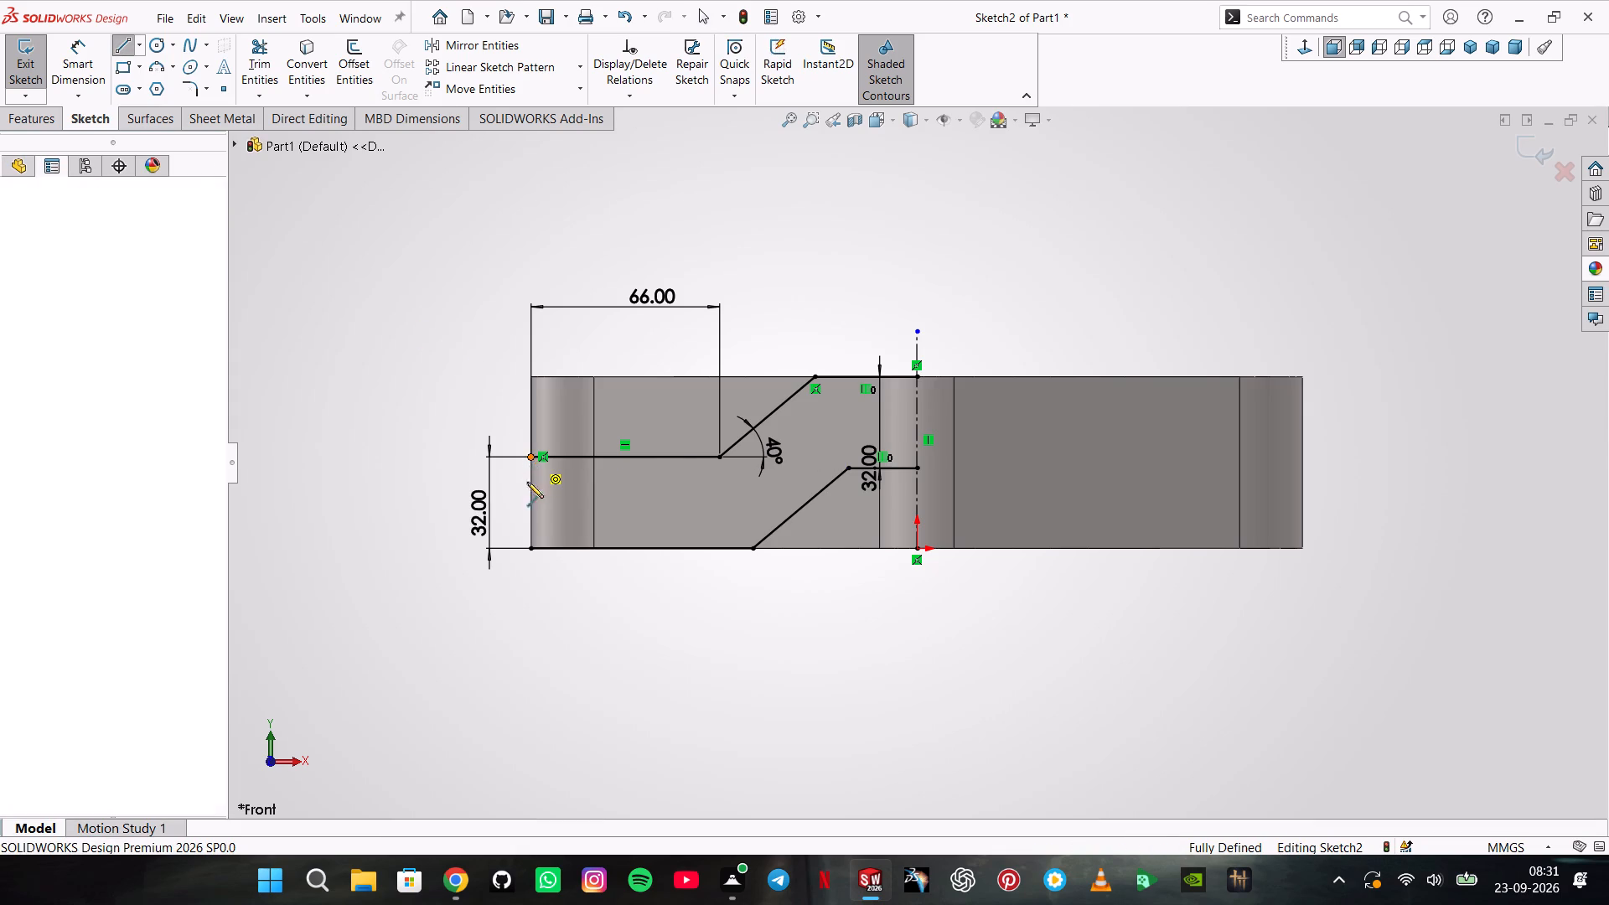
pyautogui.click(530, 546)
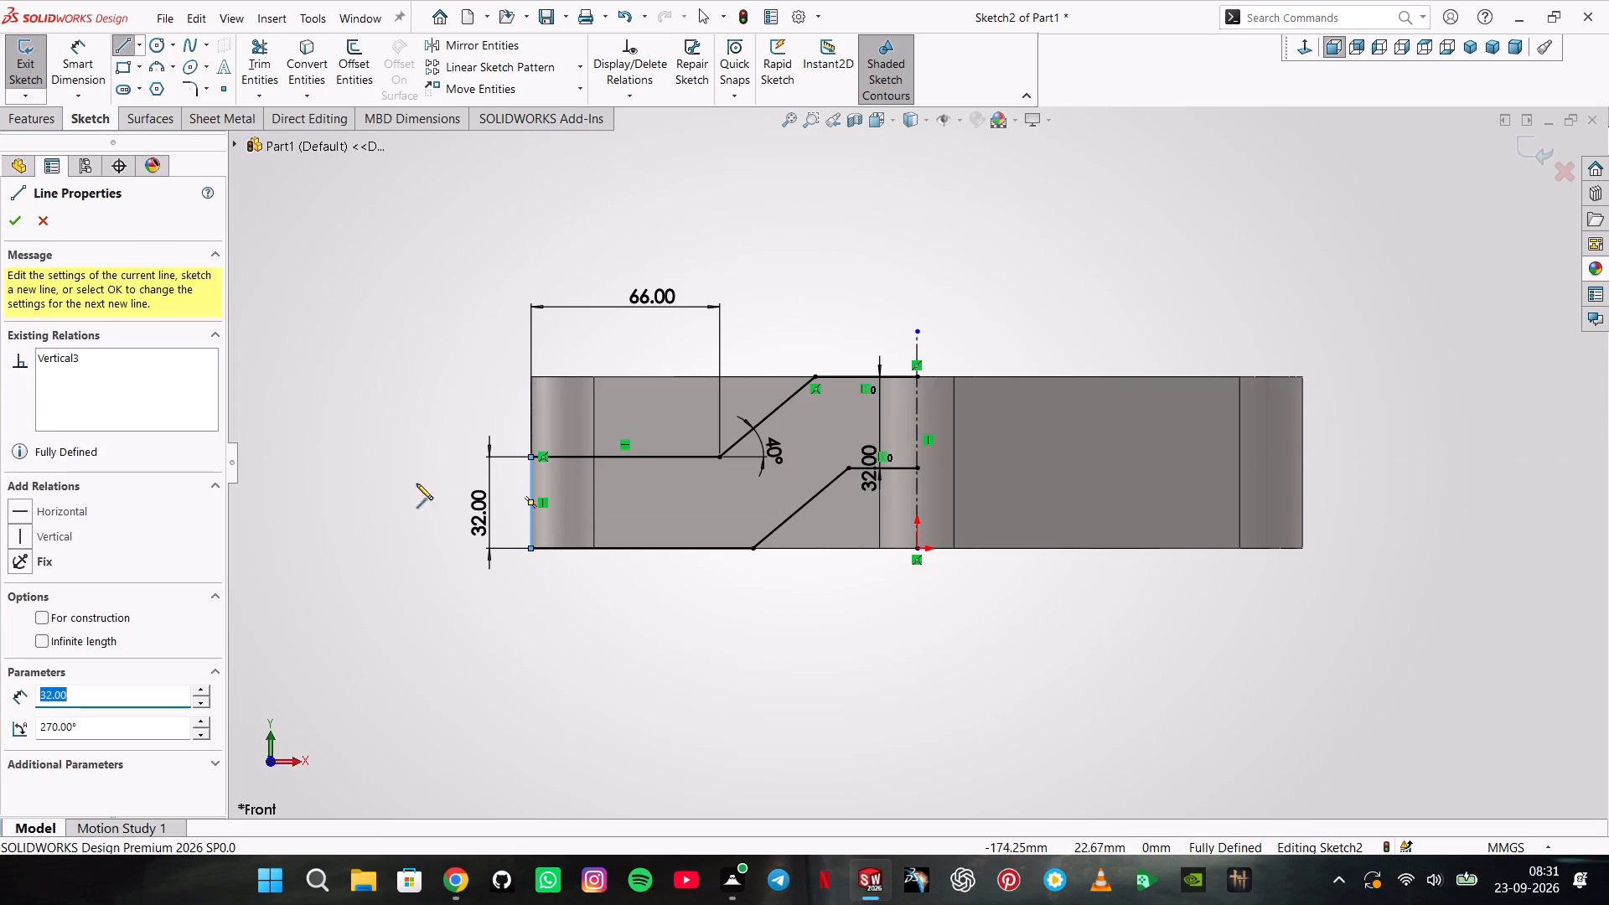
pyautogui.click(6, 219)
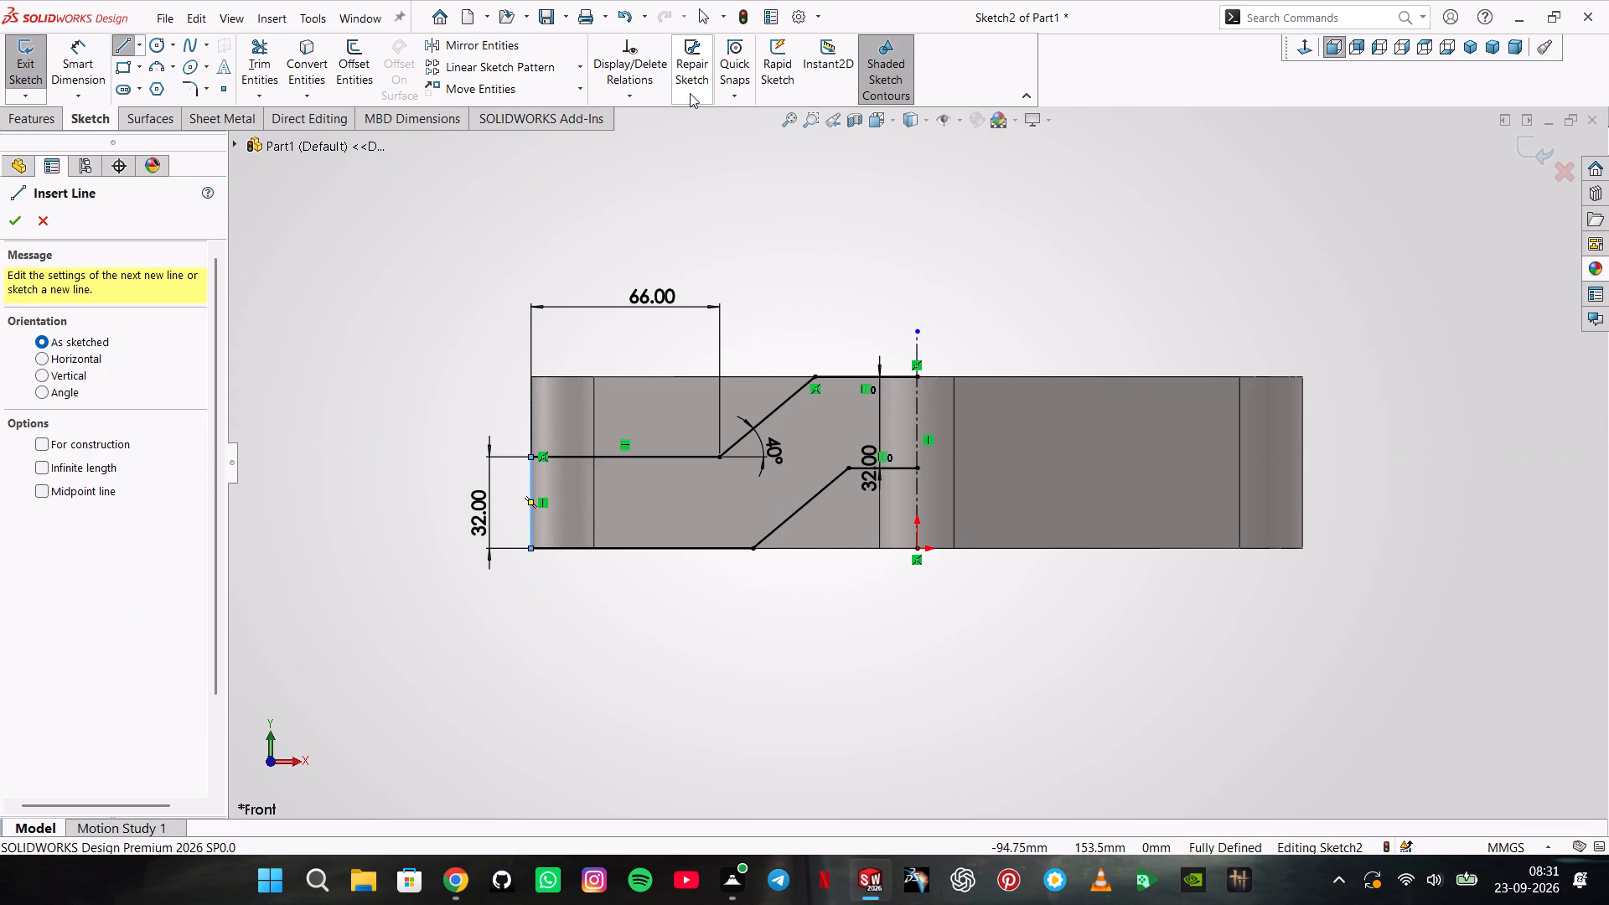
pyautogui.click(45, 219)
# Mirror both stepped chains and the closing end line about the vertical centreline, keeping the originals.
pyautogui.moveTo(825, 285); pyautogui.dragTo(874, 473)
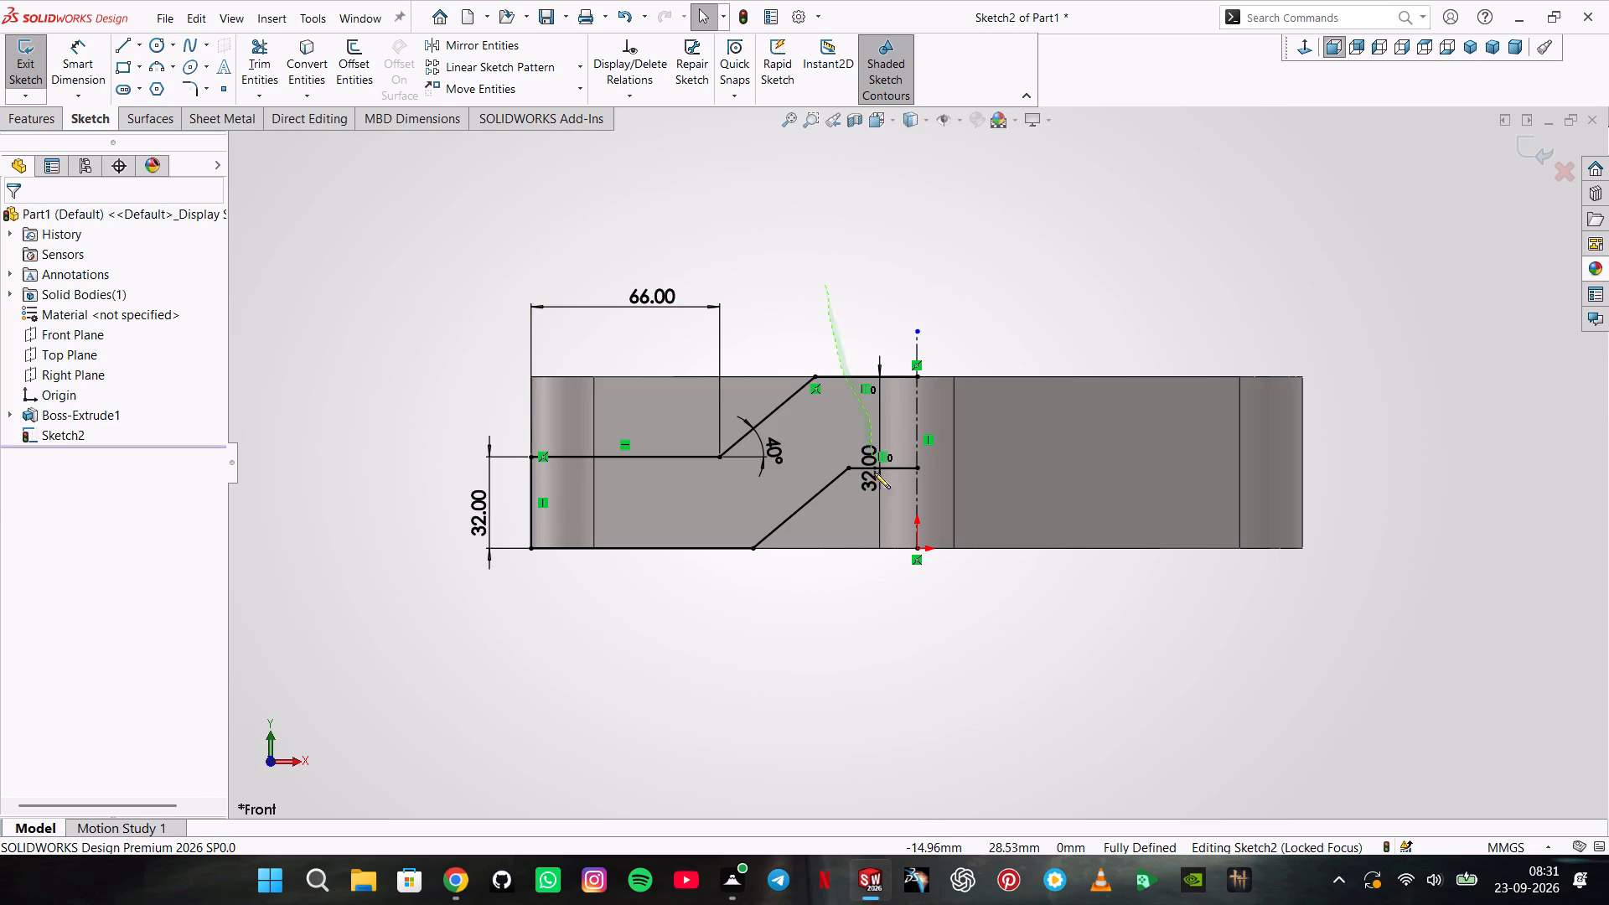
pyautogui.moveTo(874, 473); pyautogui.dragTo(305, 455)
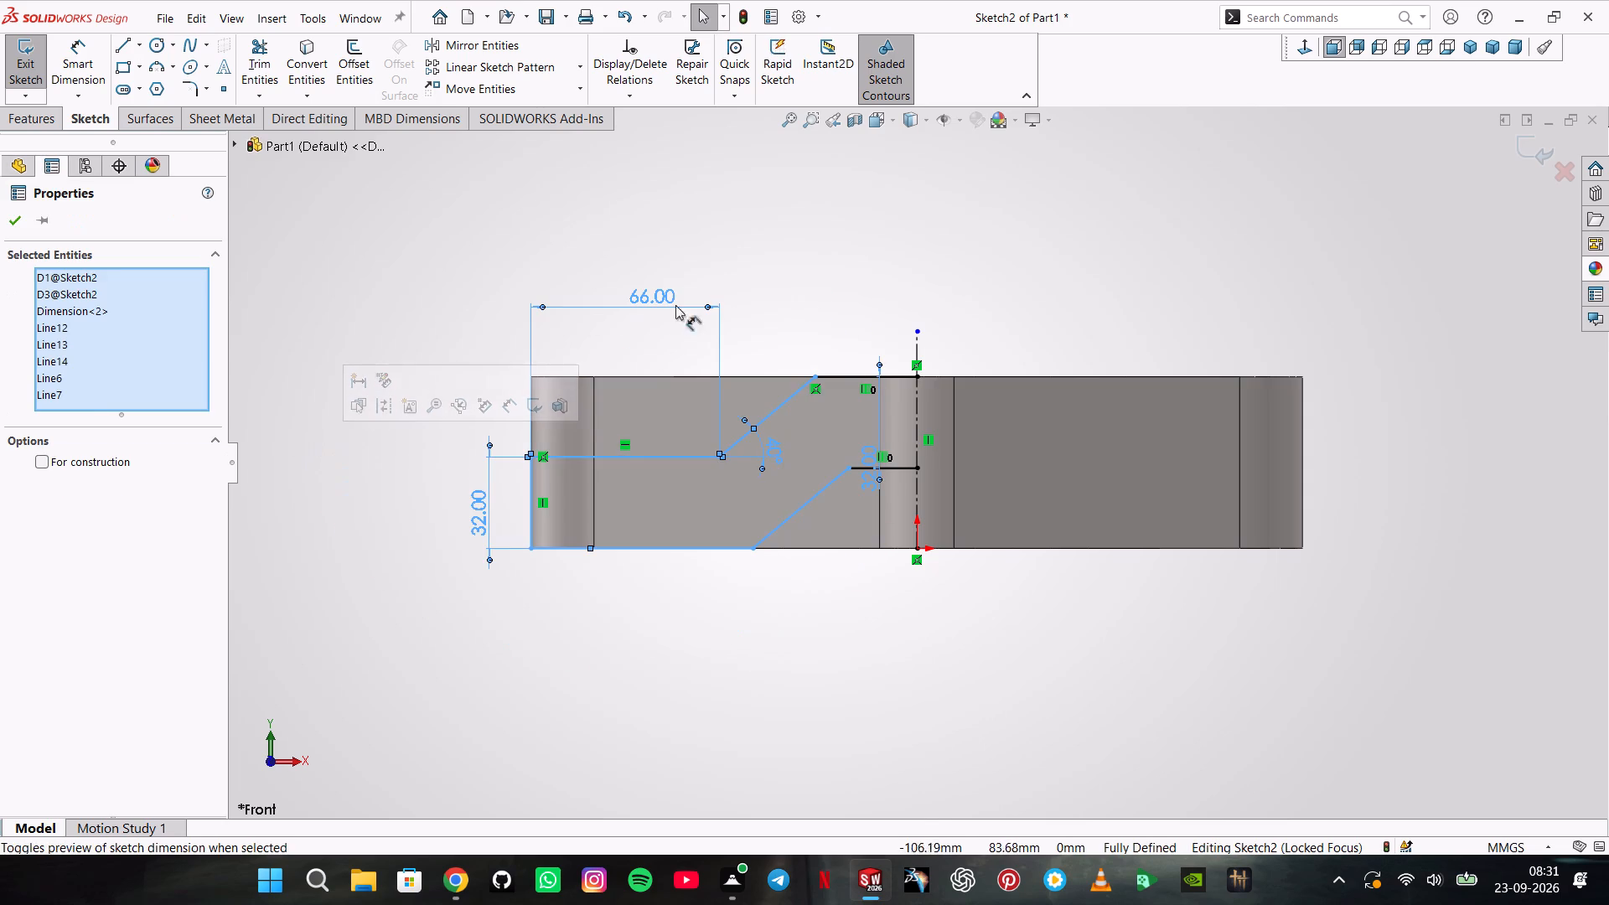
pyautogui.moveTo(869, 303); pyautogui.dragTo(186, 454)
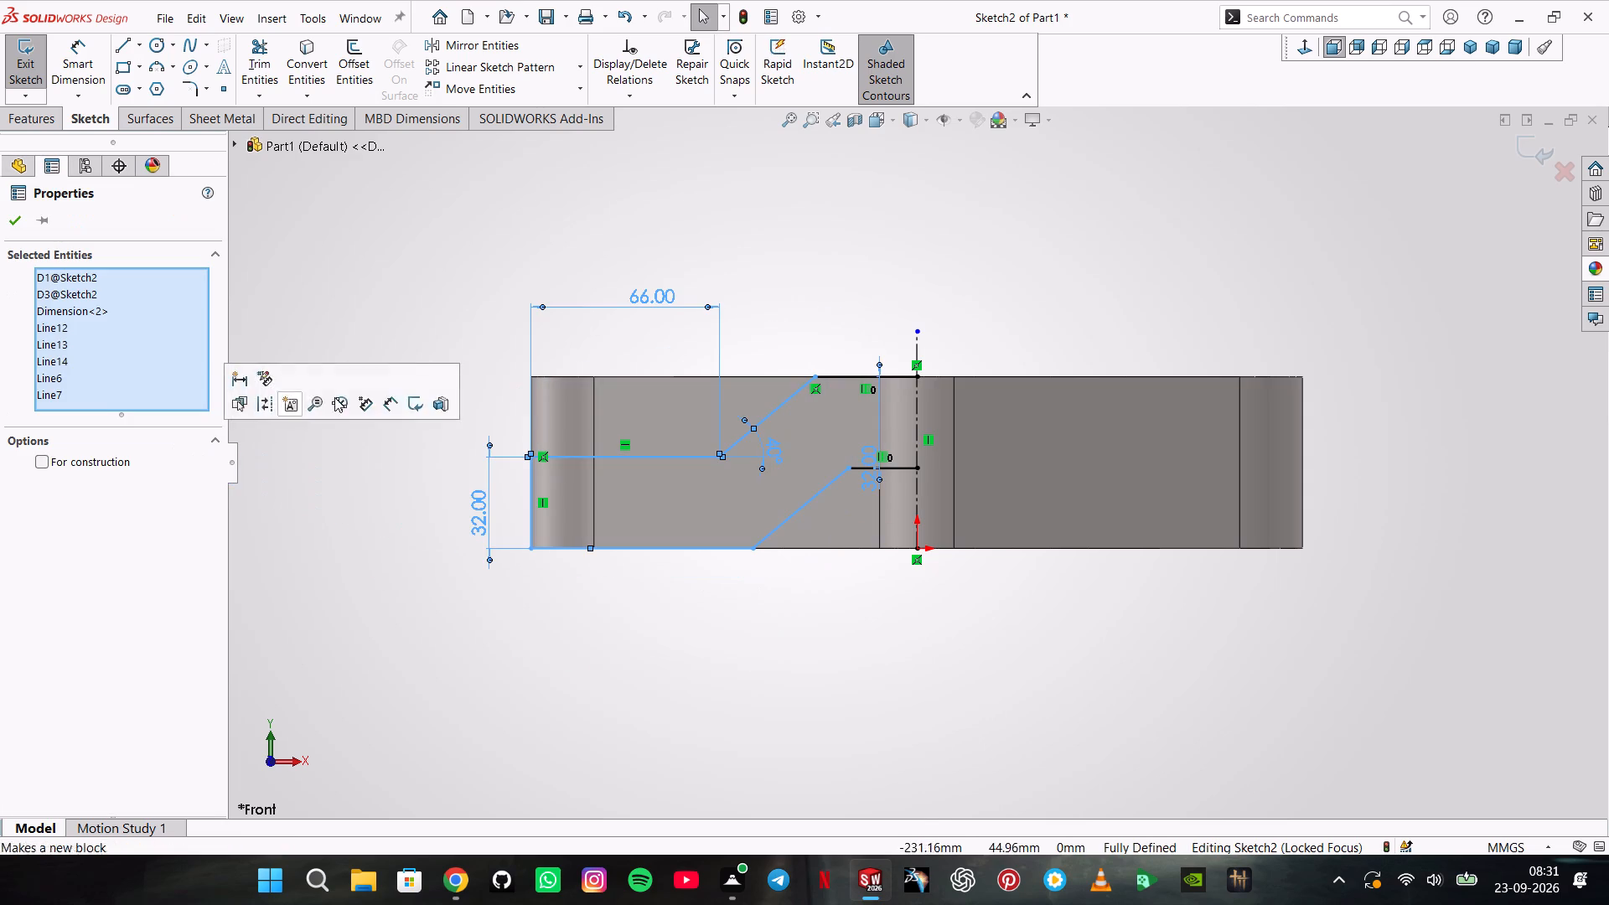
pyautogui.keyDown('ctrl'); pyautogui.click(855, 375); pyautogui.keyUp('ctrl')
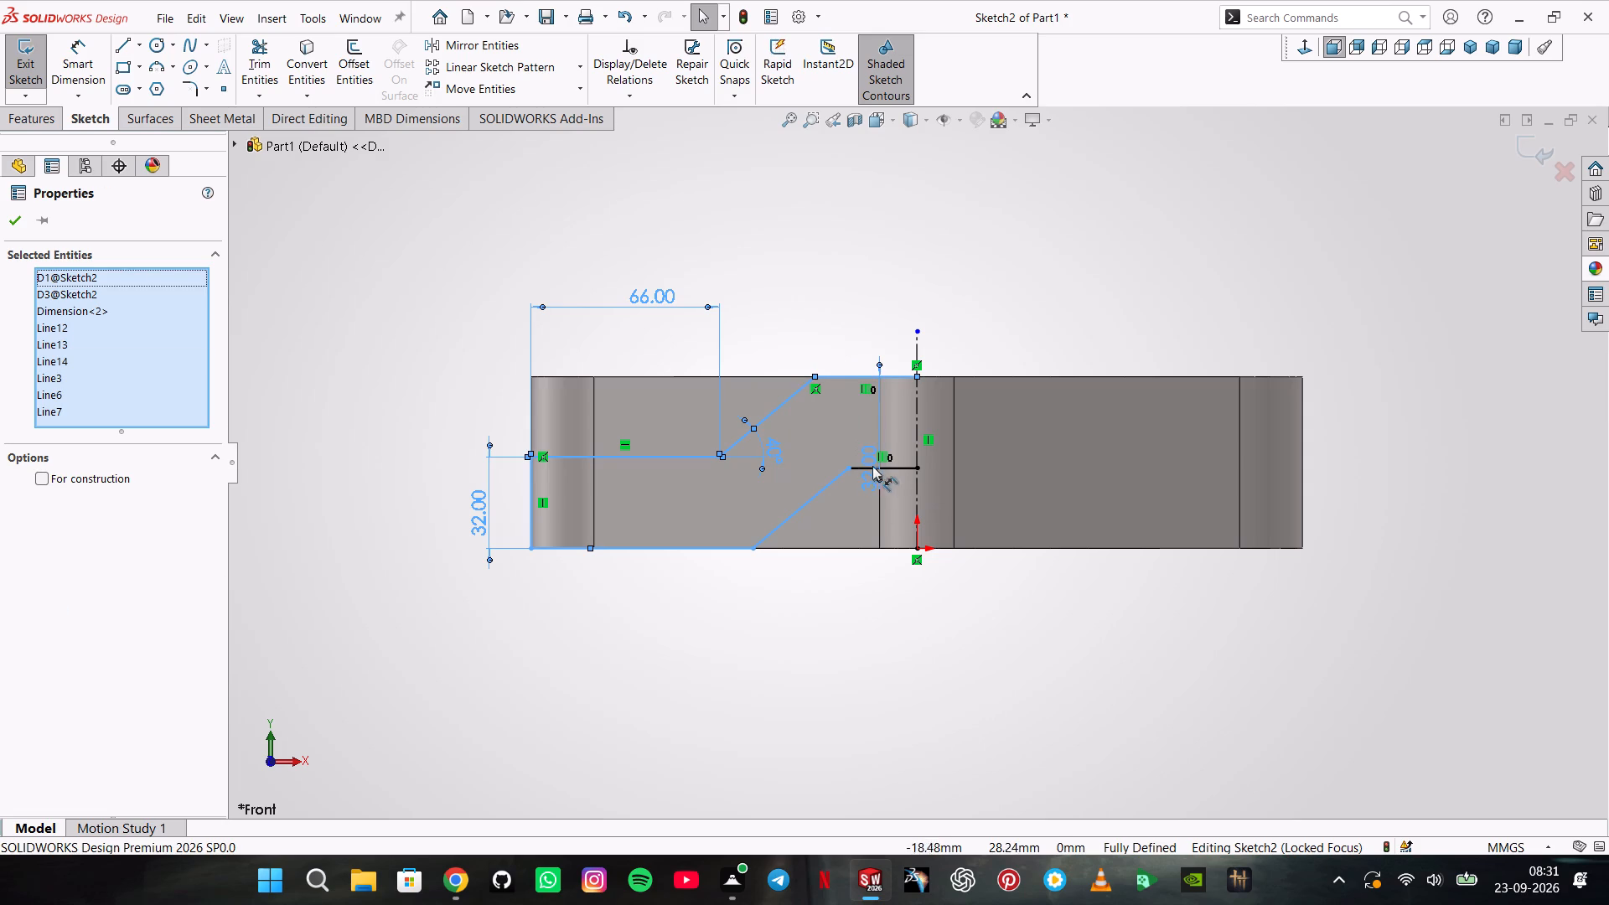
pyautogui.keyDown('ctrl'); pyautogui.click(894, 468); pyautogui.keyUp('ctrl')
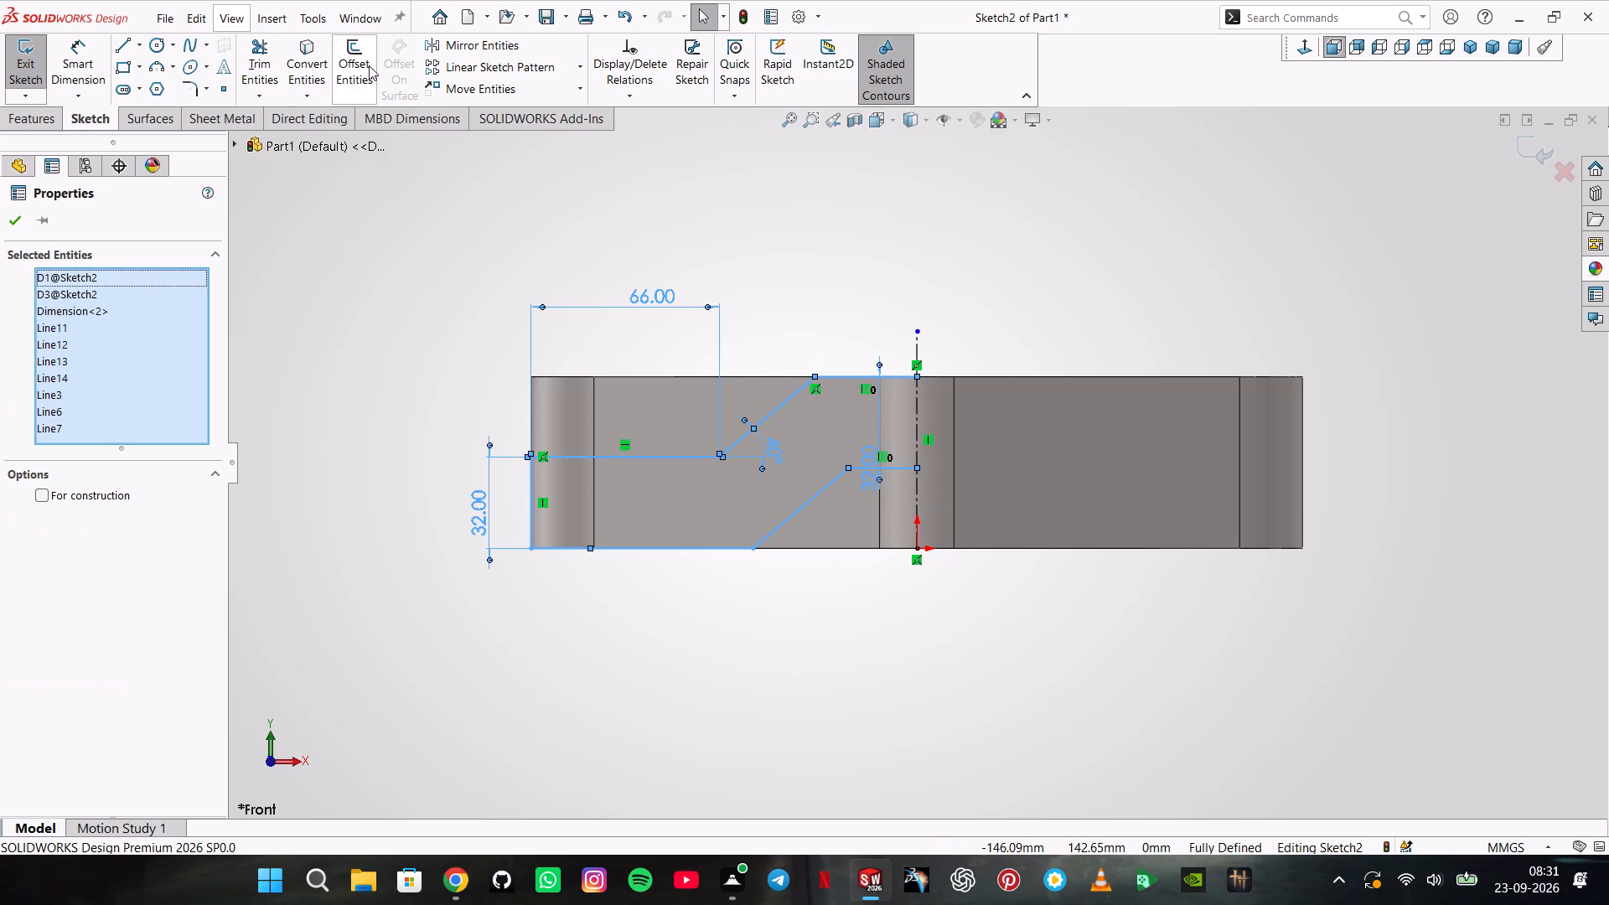
pyautogui.click(425, 48)
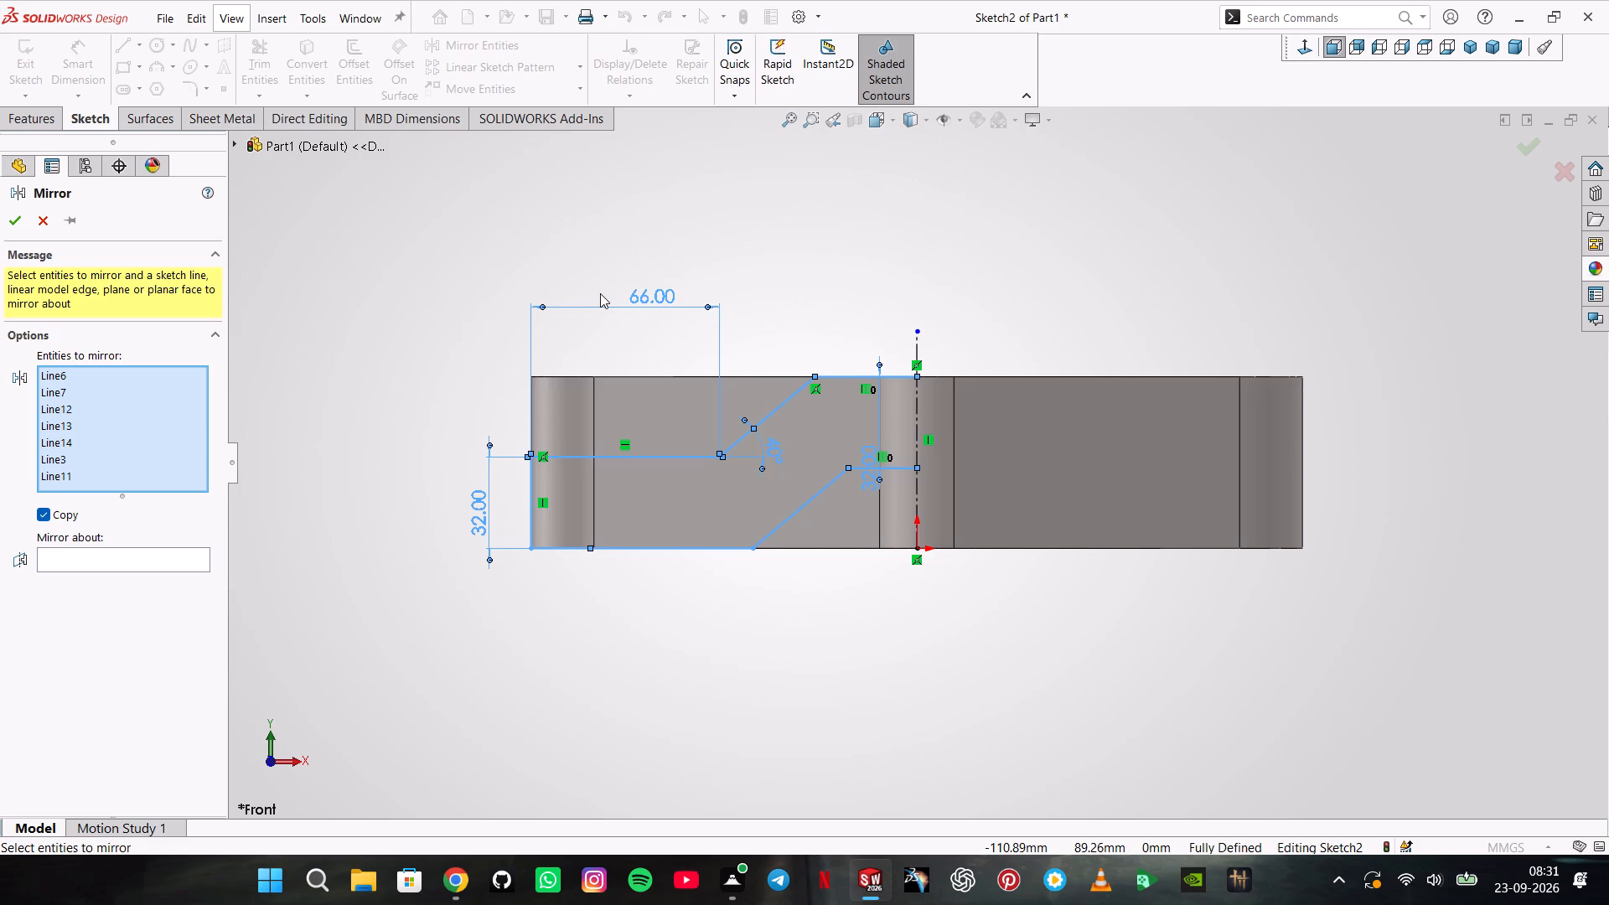
pyautogui.click(207, 561)
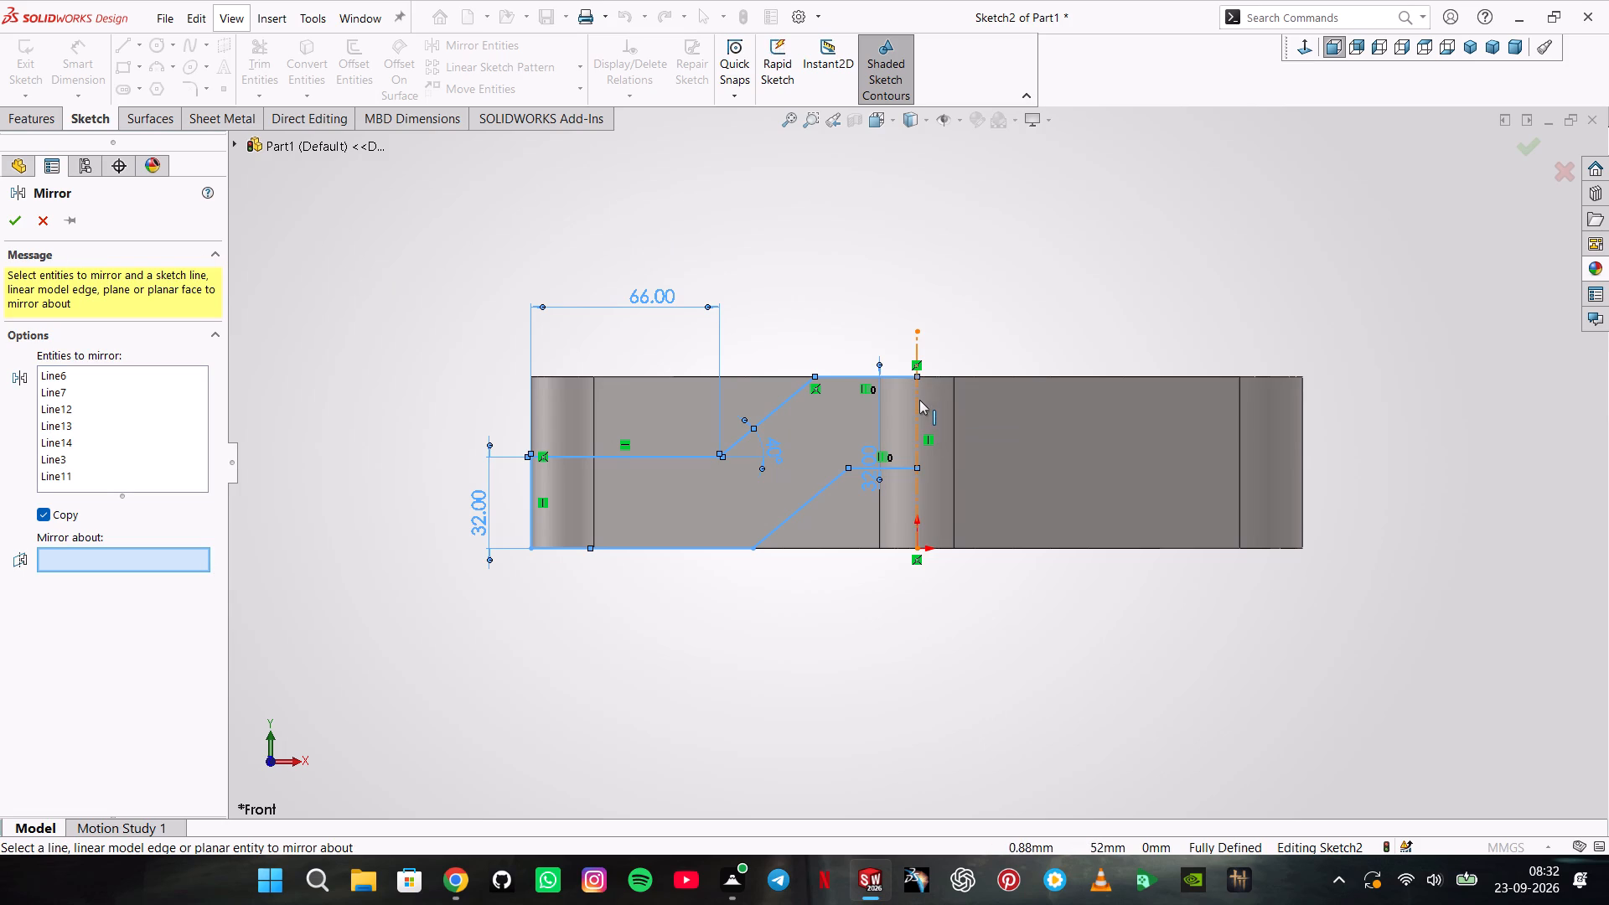
pyautogui.click(919, 400)
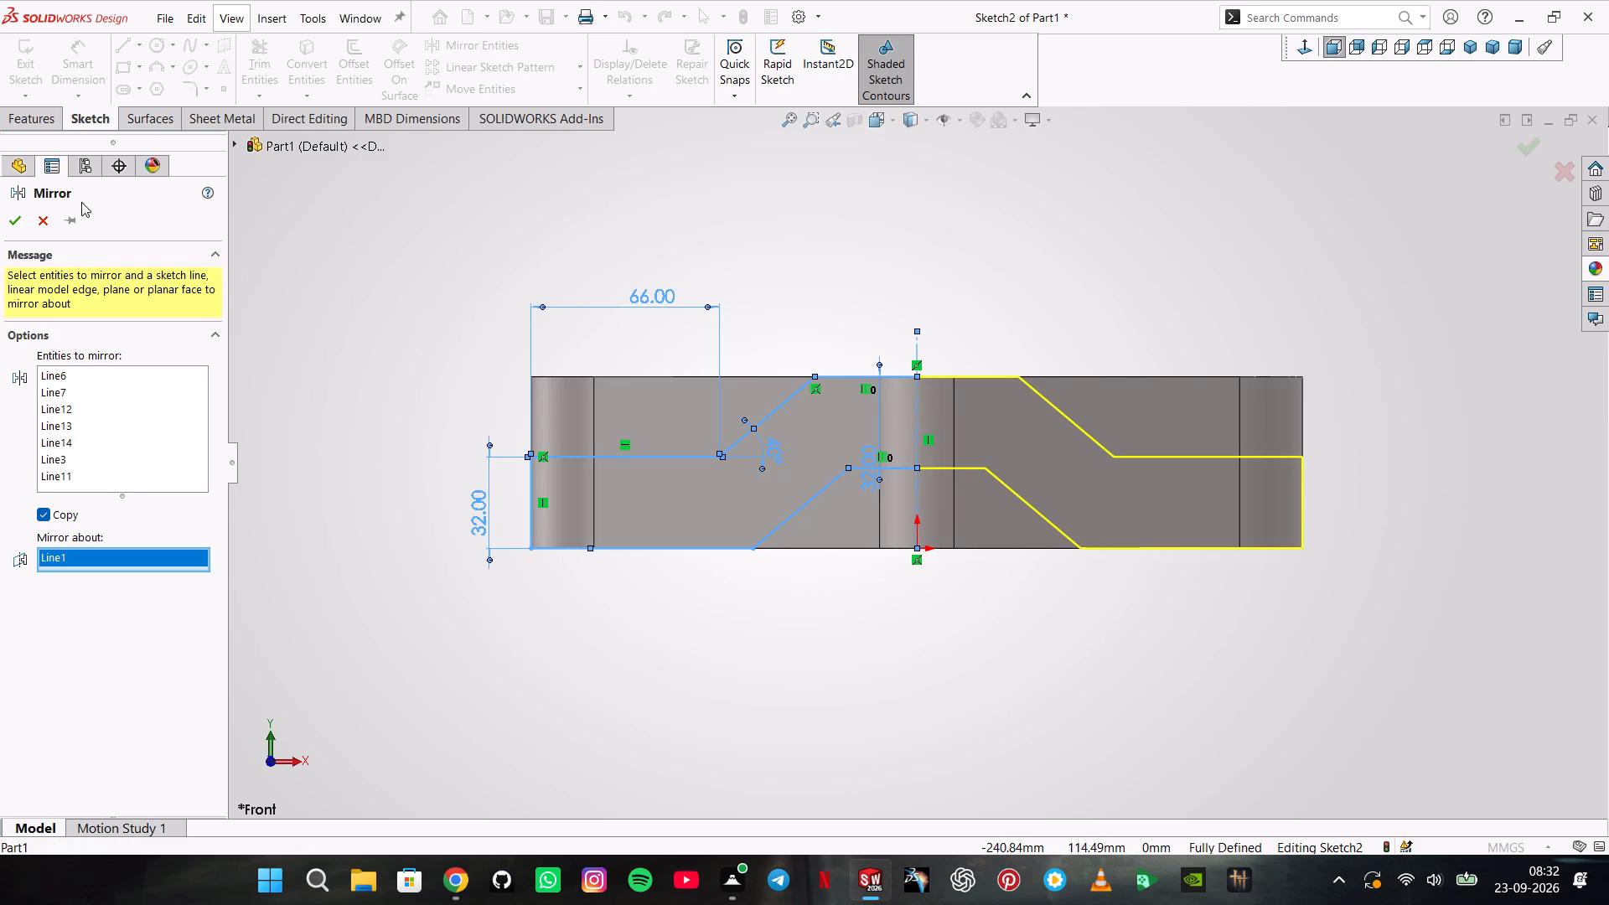
pyautogui.click(18, 225)
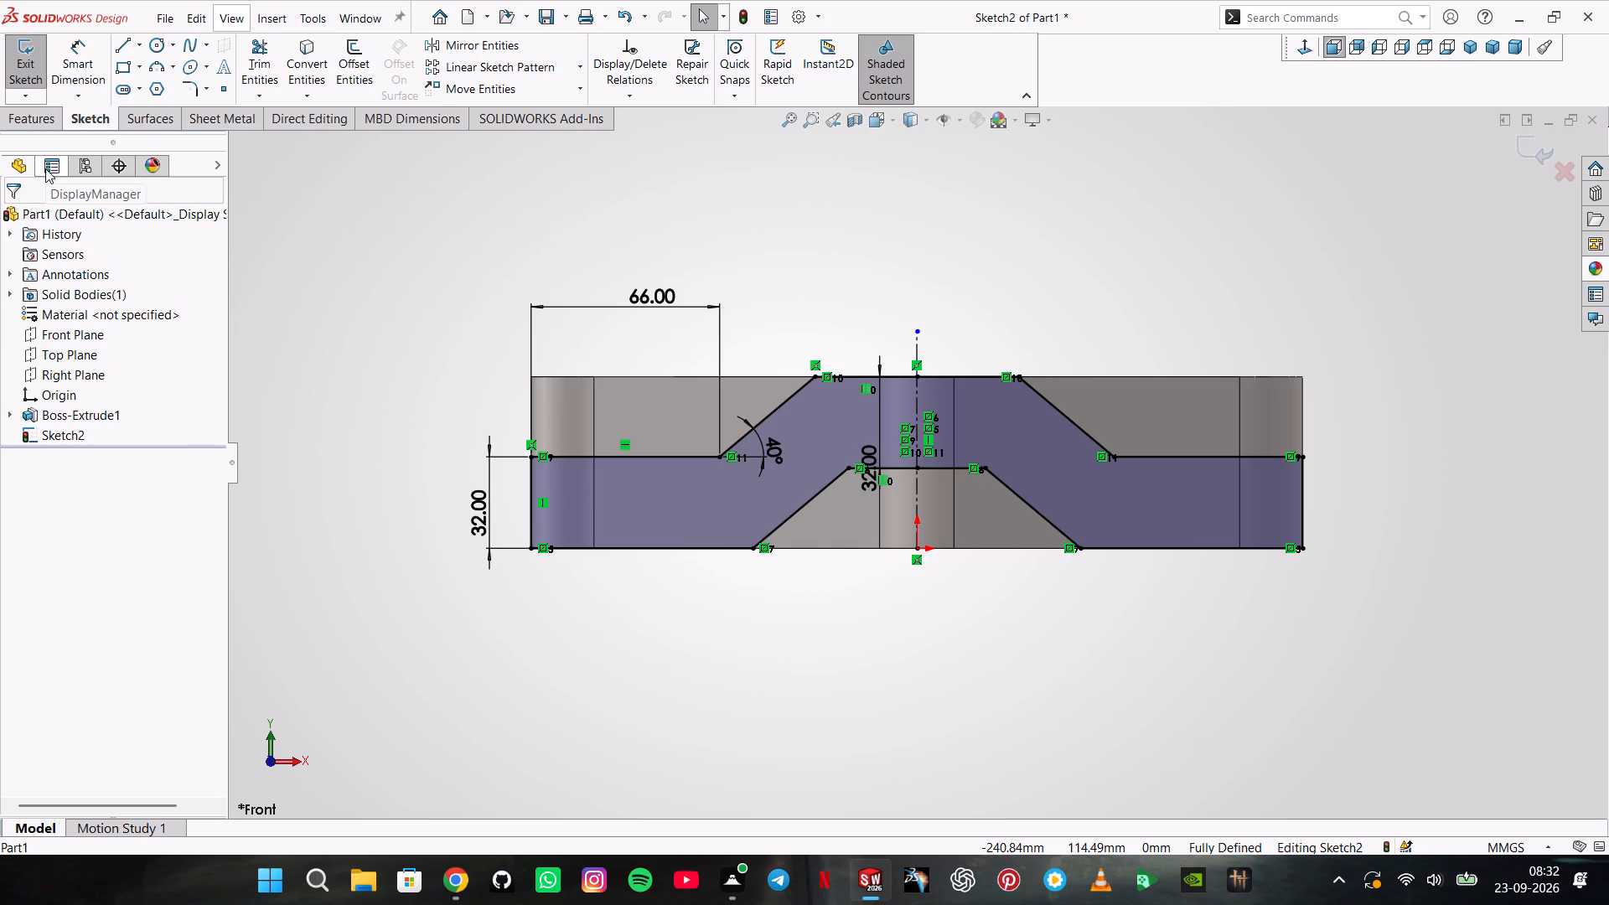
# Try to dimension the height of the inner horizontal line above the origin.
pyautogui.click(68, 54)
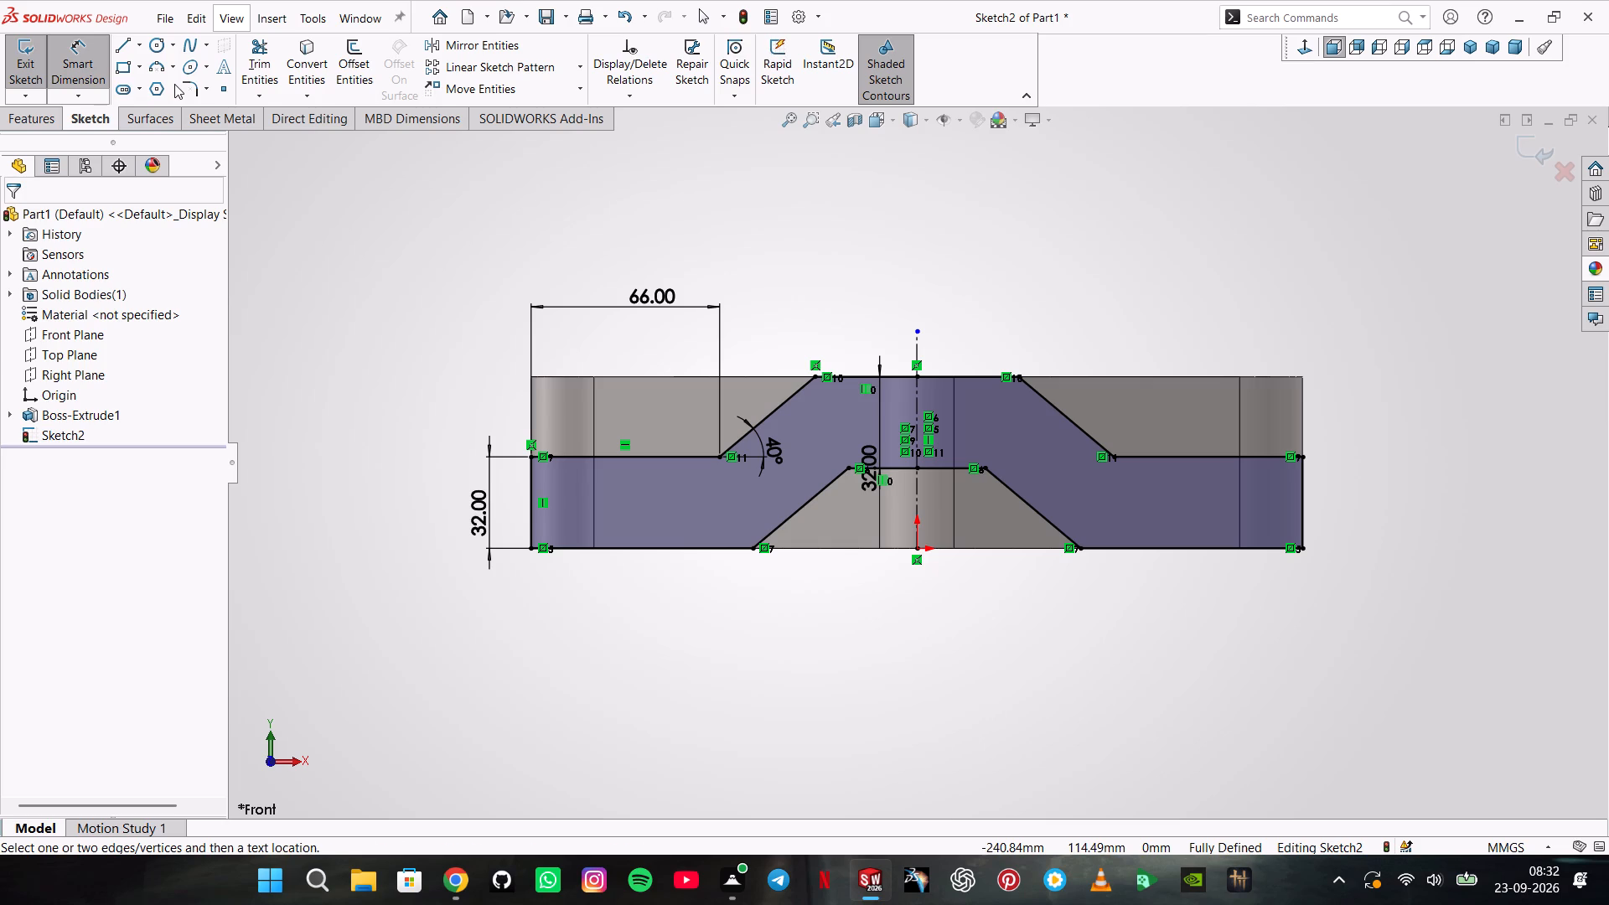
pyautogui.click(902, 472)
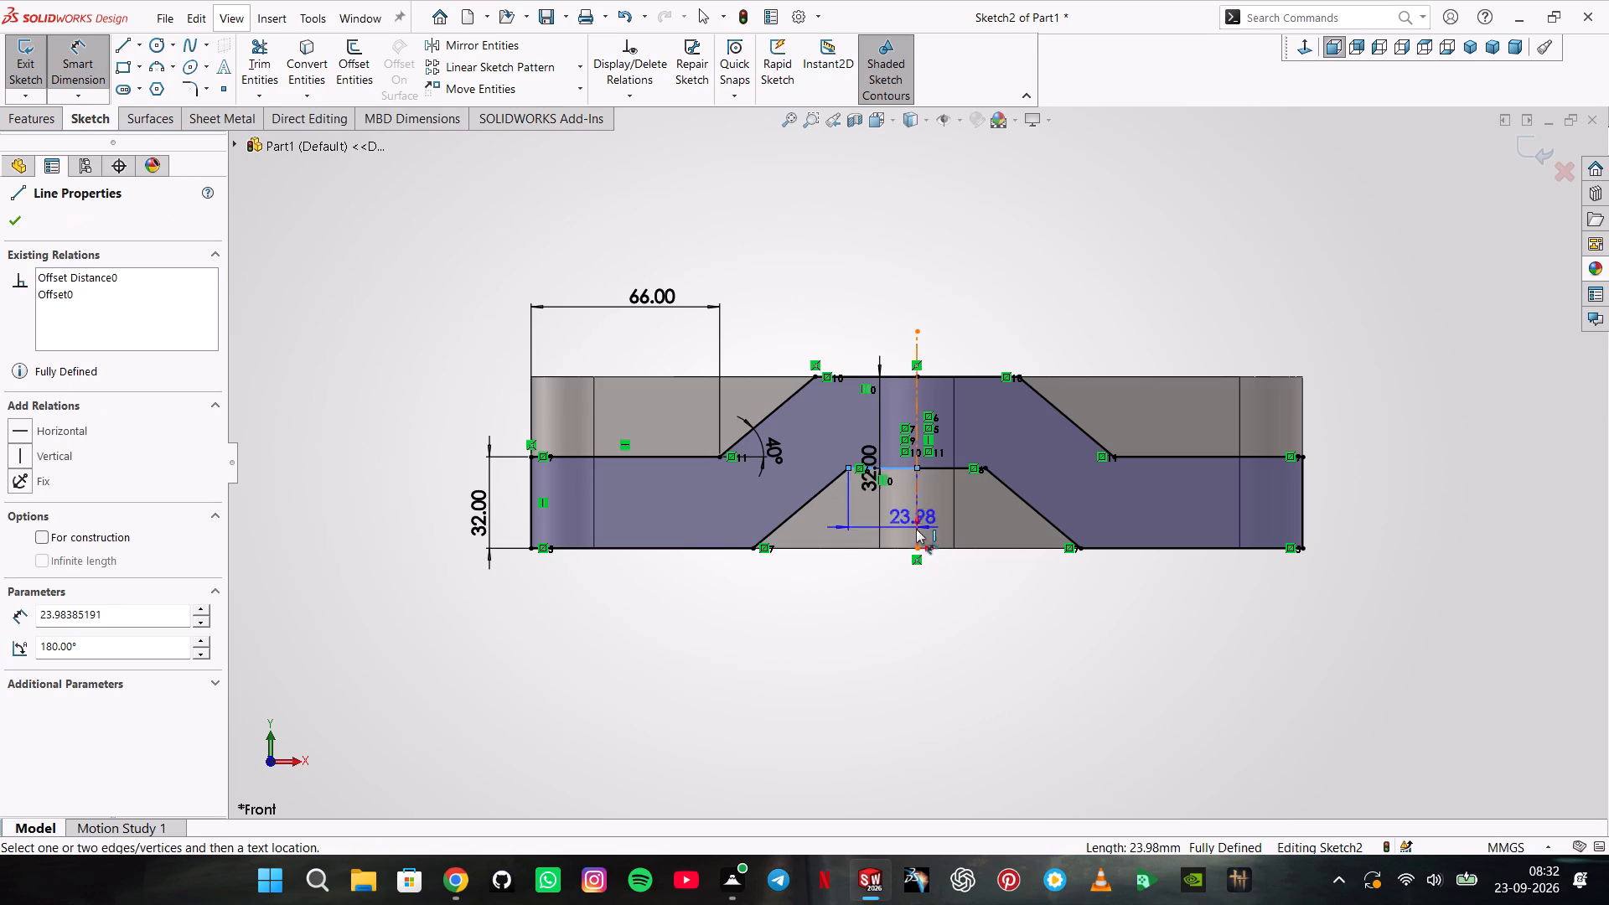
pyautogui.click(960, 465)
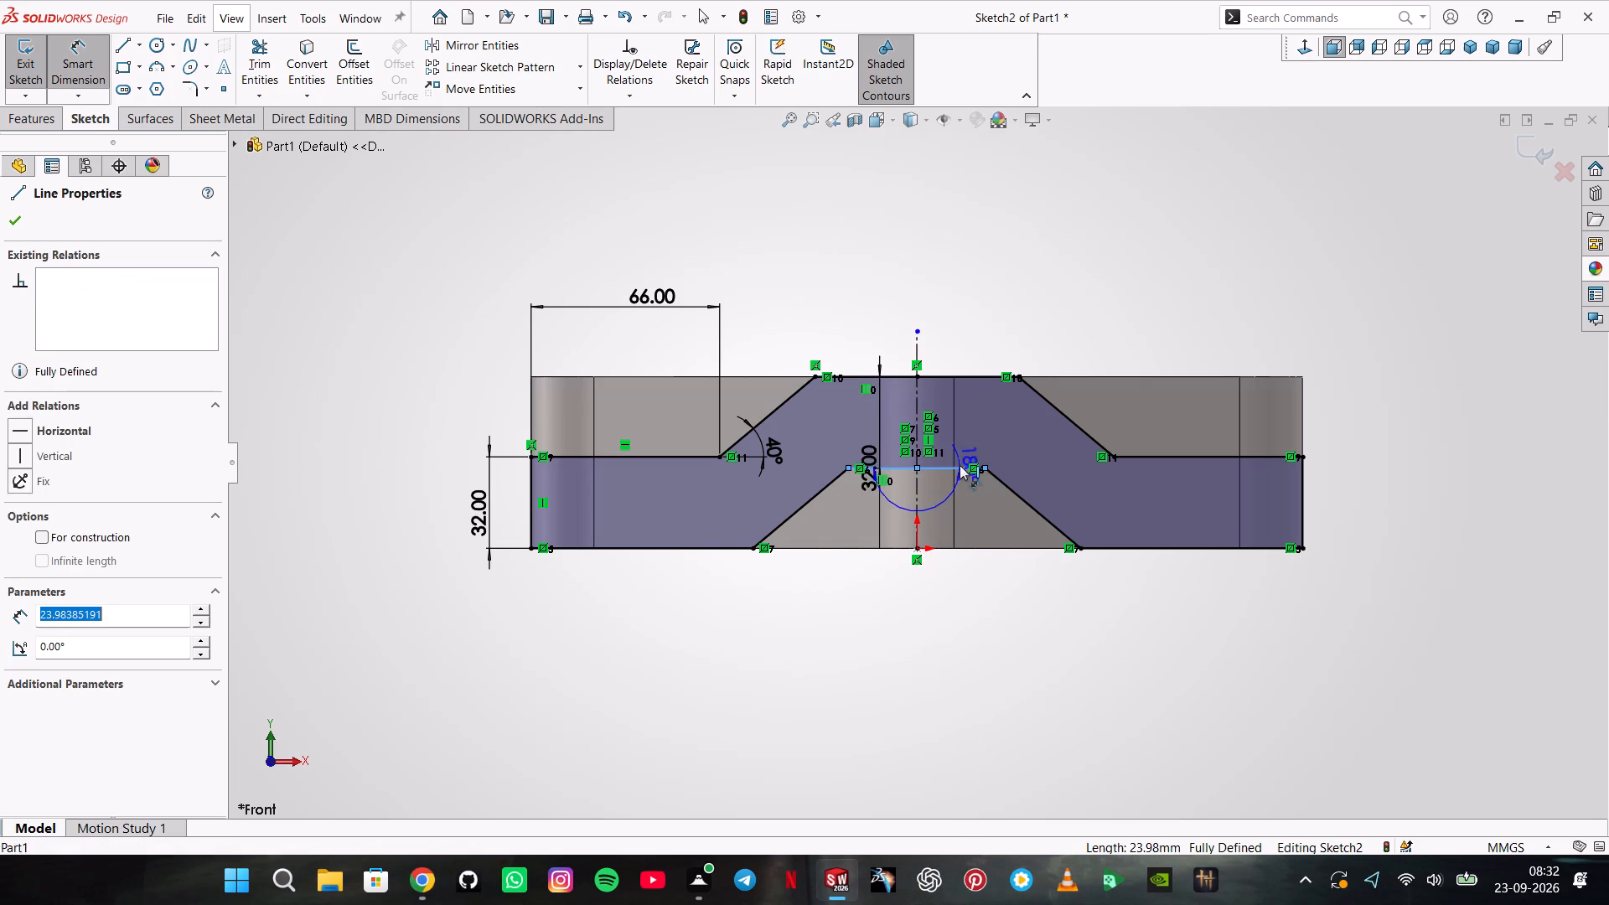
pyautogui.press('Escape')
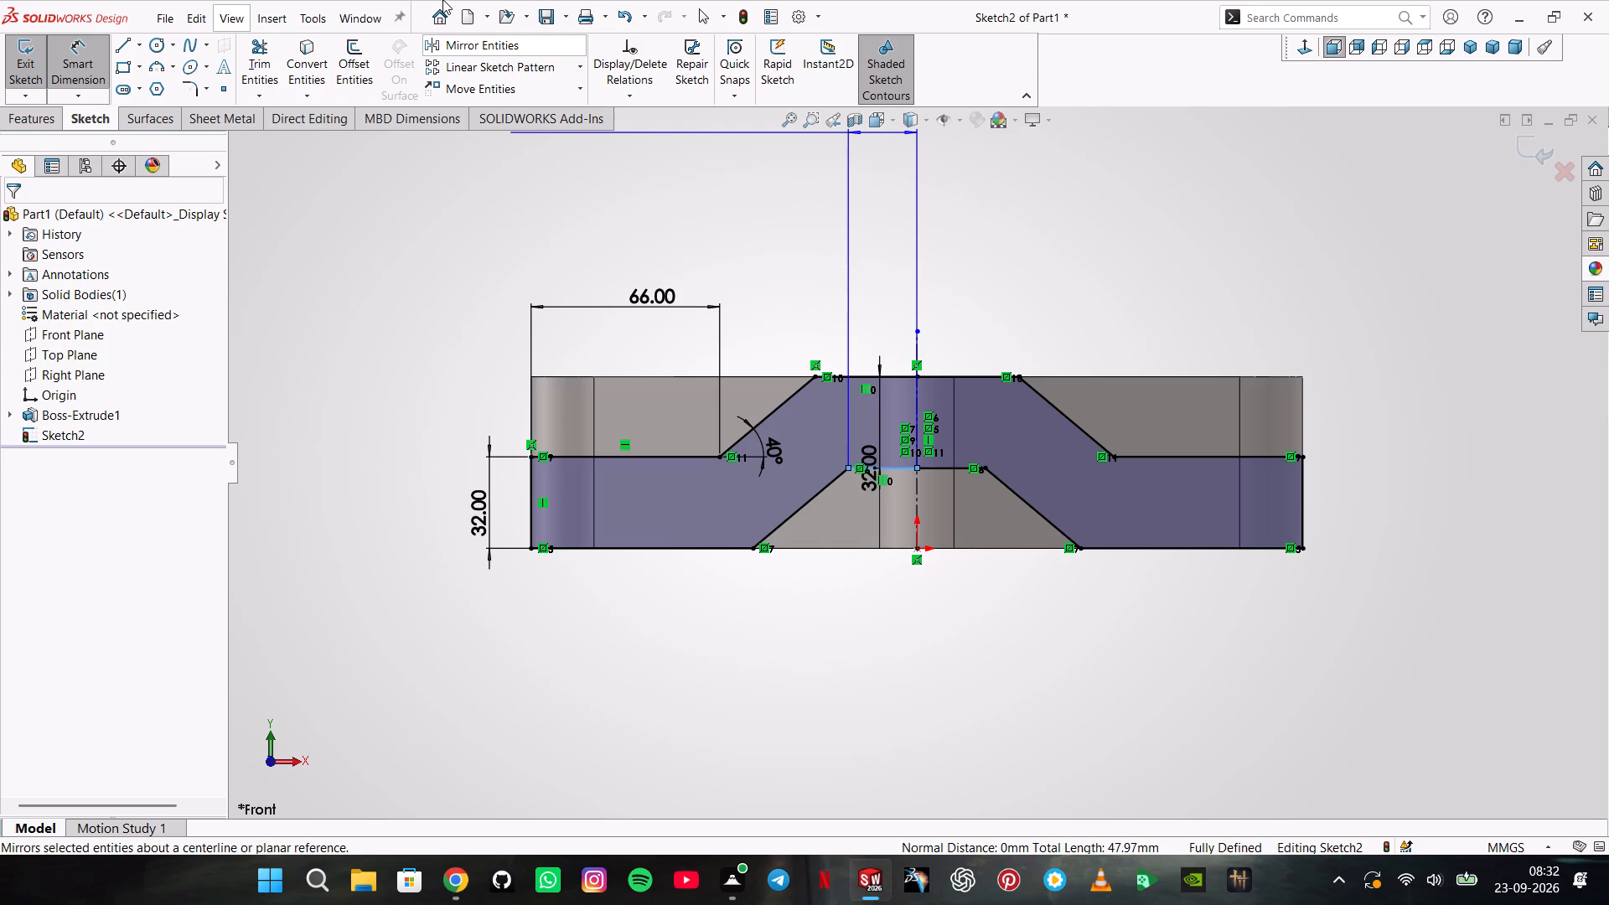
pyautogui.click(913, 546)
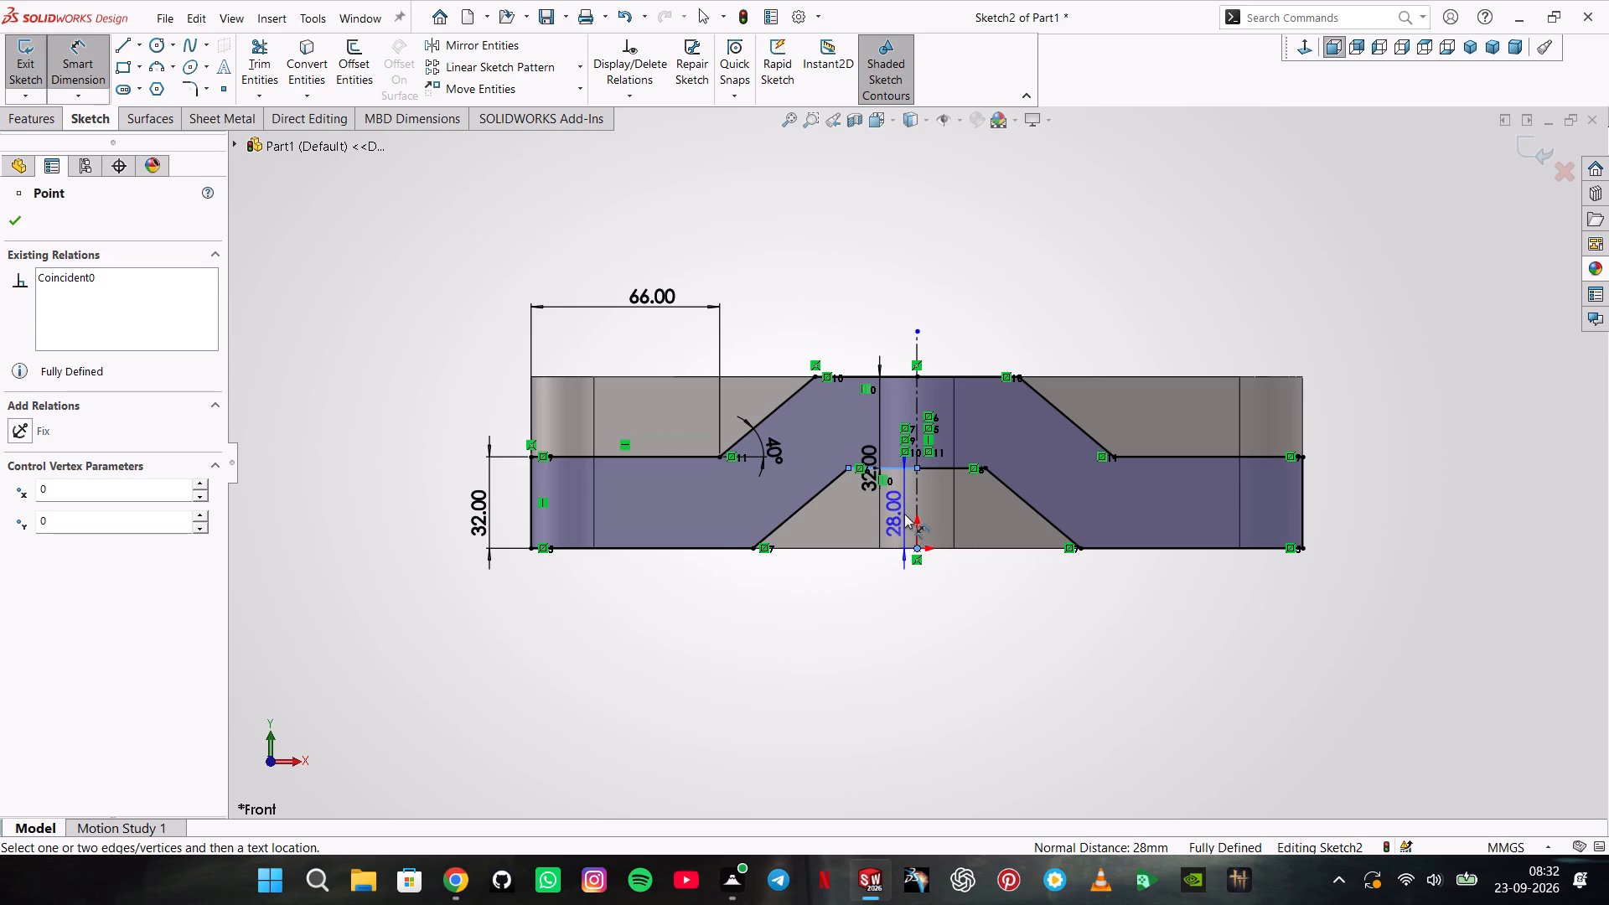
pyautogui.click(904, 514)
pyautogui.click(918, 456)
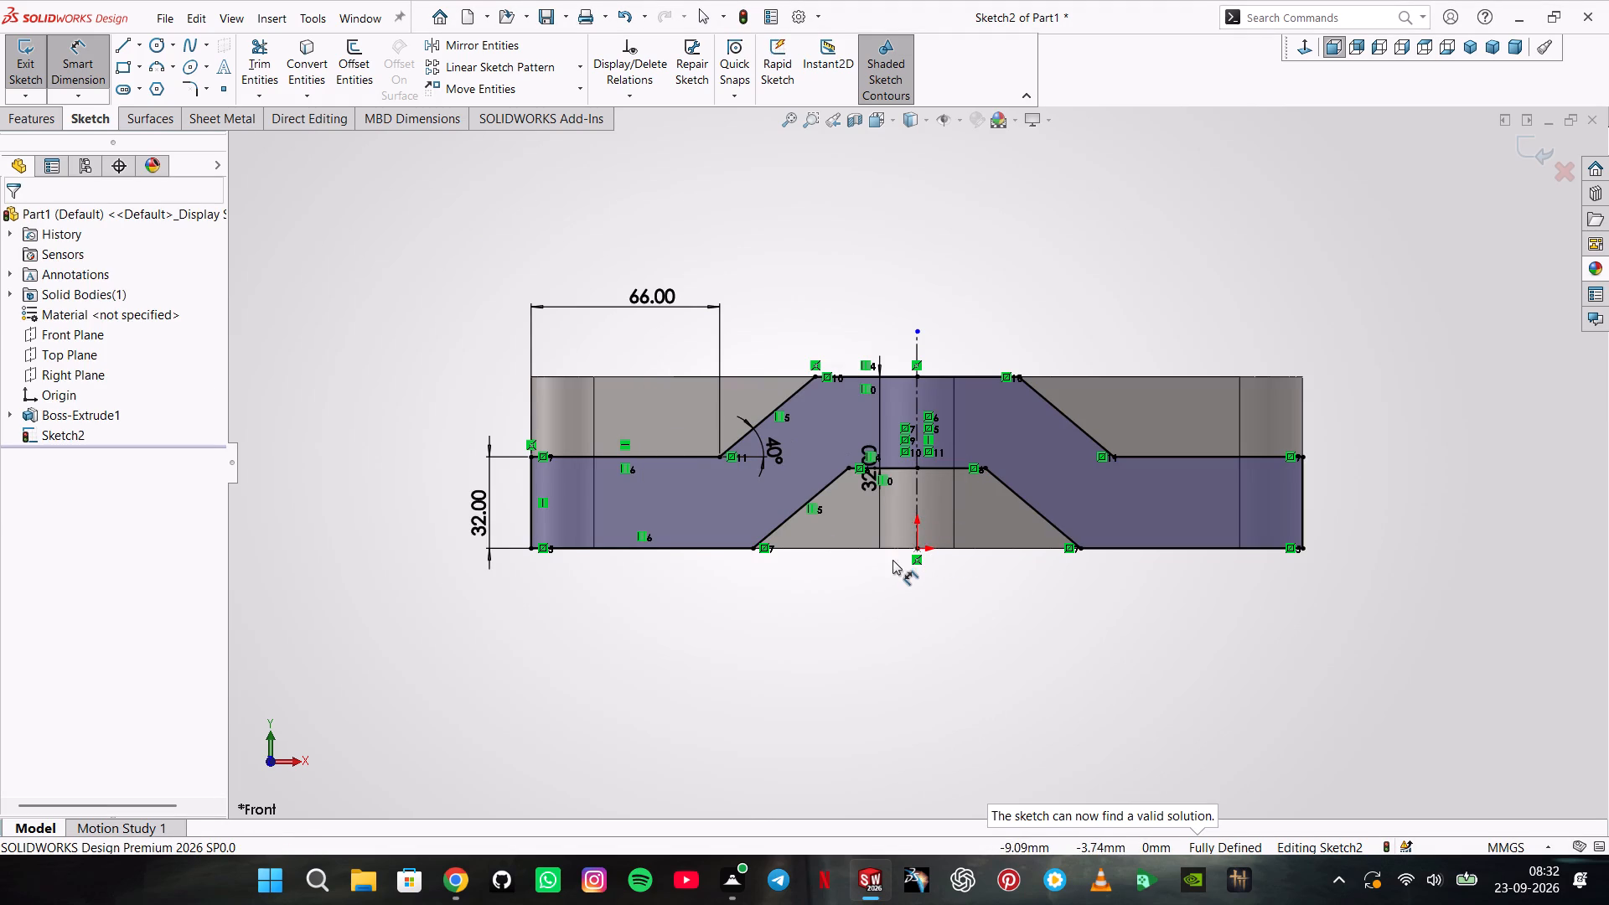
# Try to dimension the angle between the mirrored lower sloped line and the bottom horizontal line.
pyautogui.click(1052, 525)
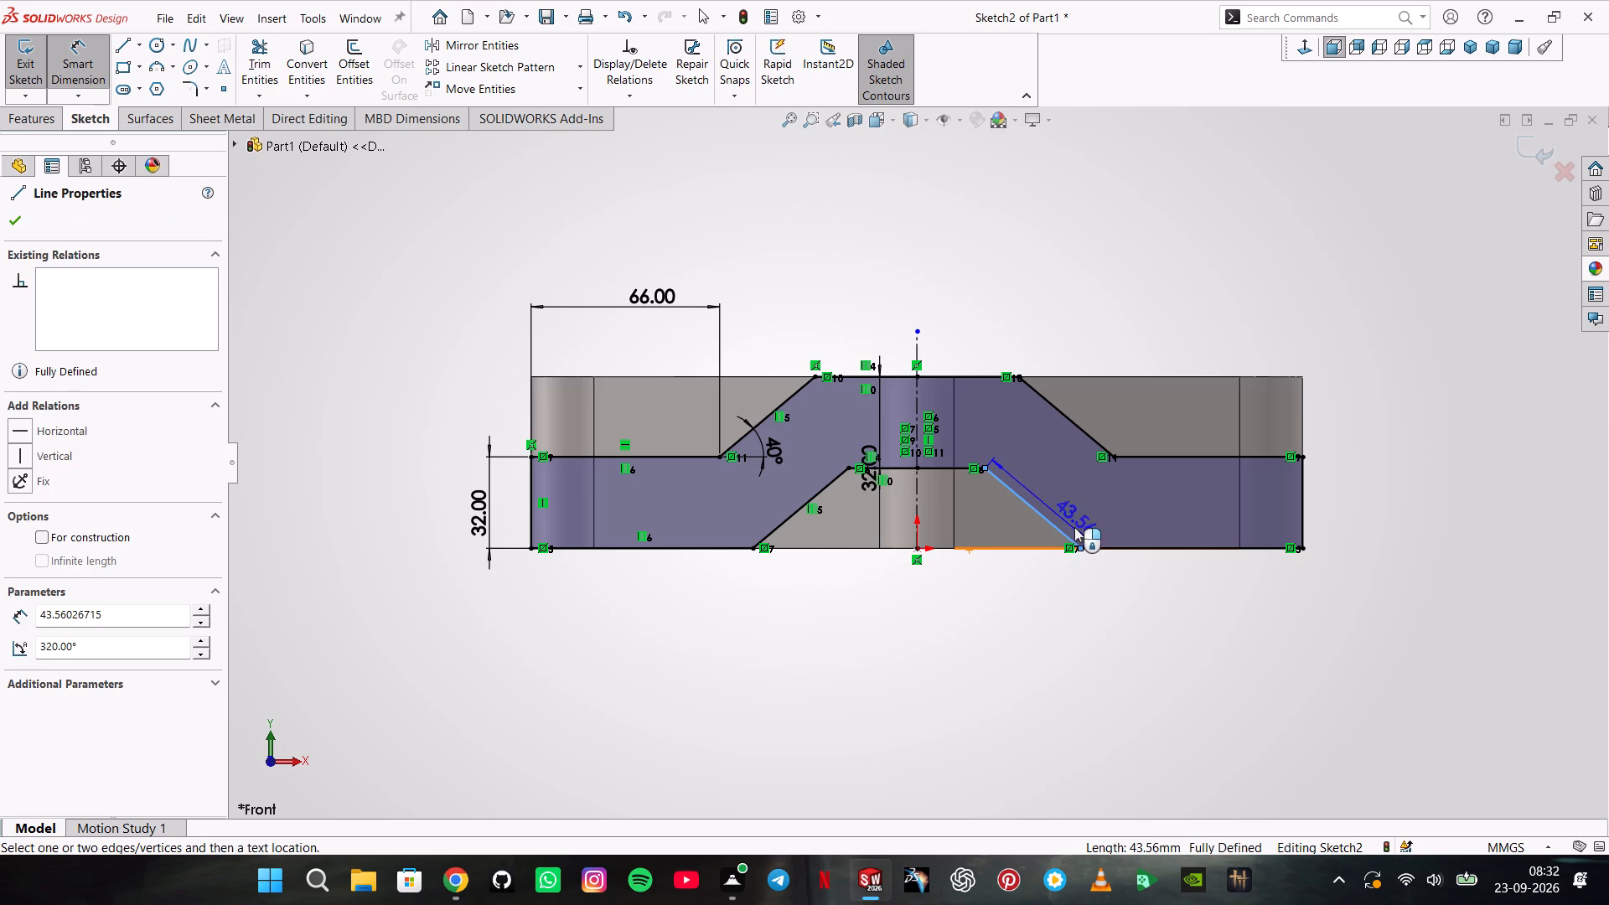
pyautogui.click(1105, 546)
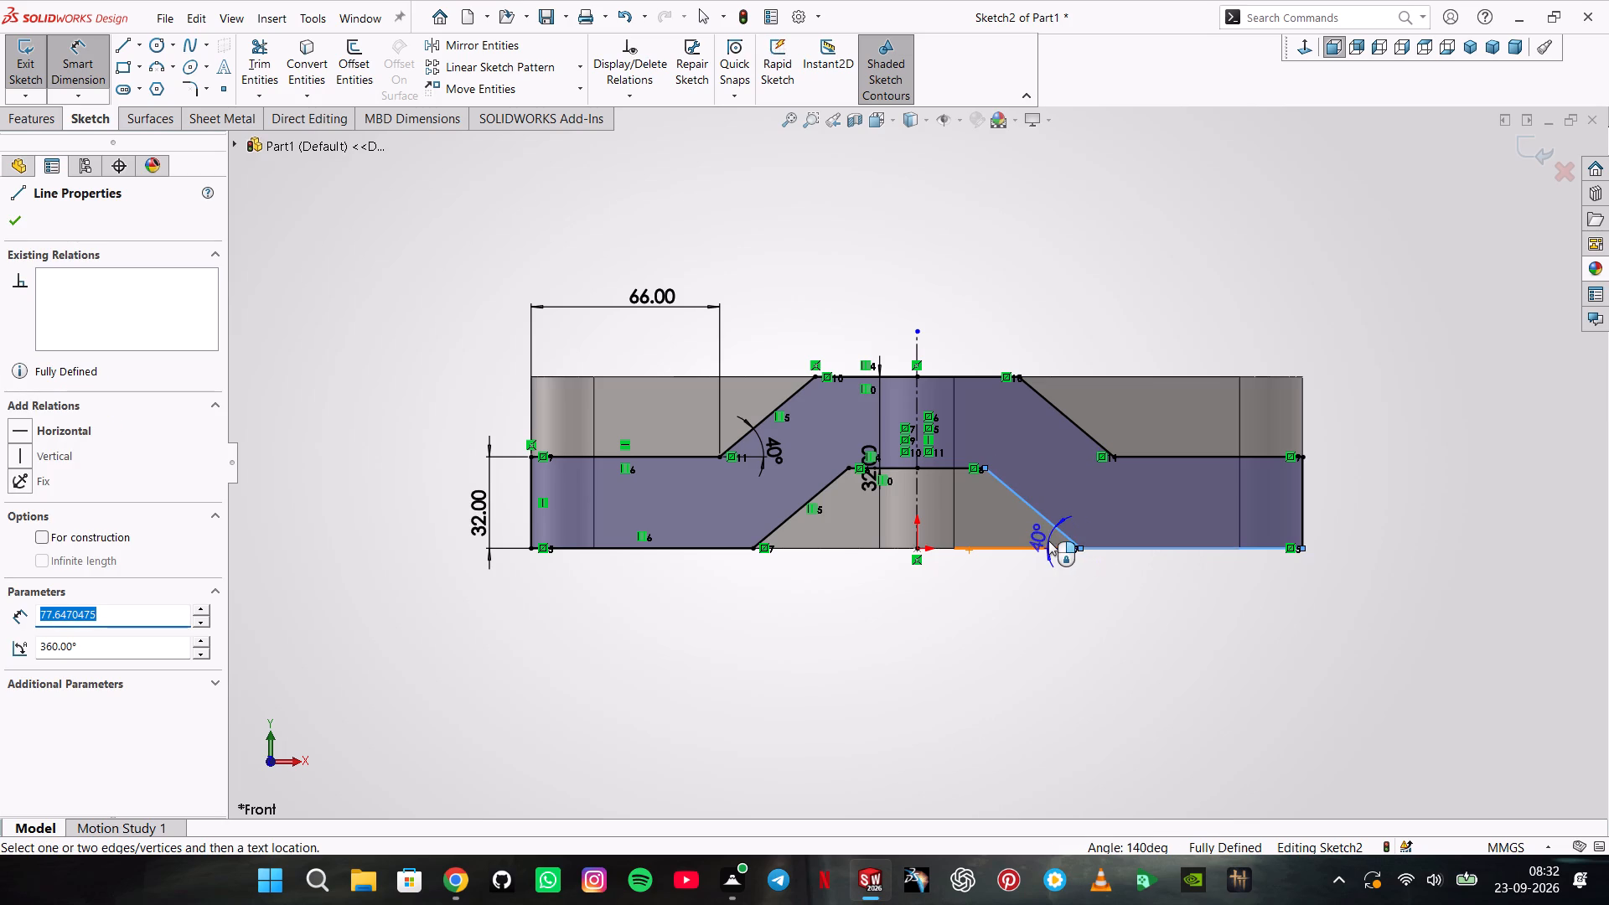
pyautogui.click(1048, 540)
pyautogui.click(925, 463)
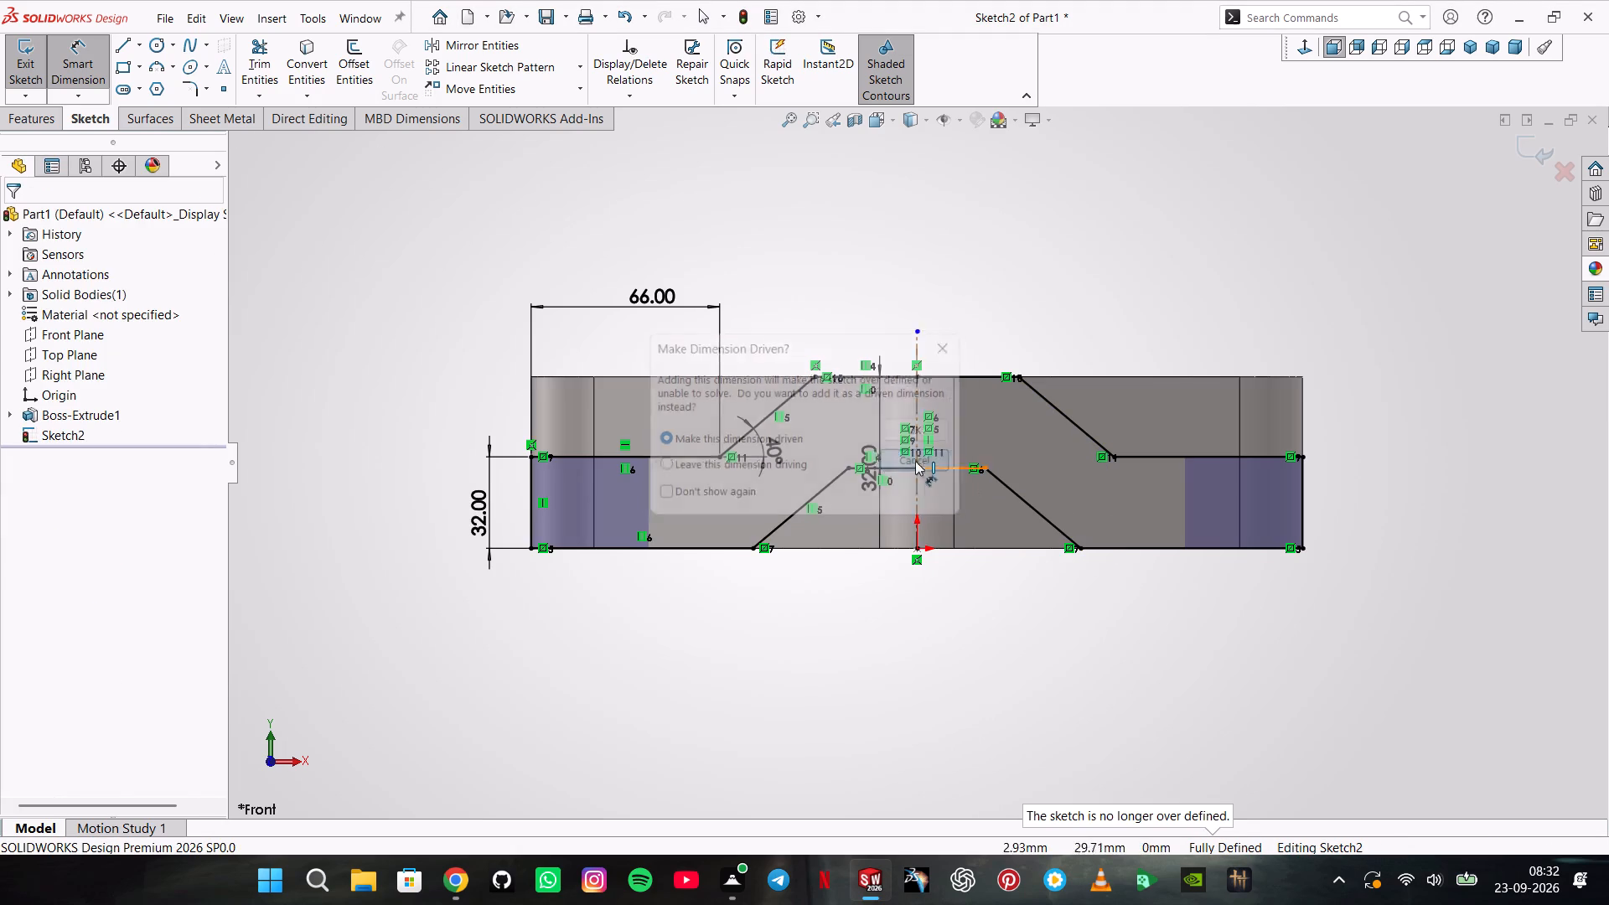
# Extrude-cut the stepped profile Through All - Both with the side to cut flipped, keeping only the material inside the profile.
pyautogui.click(18, 127)
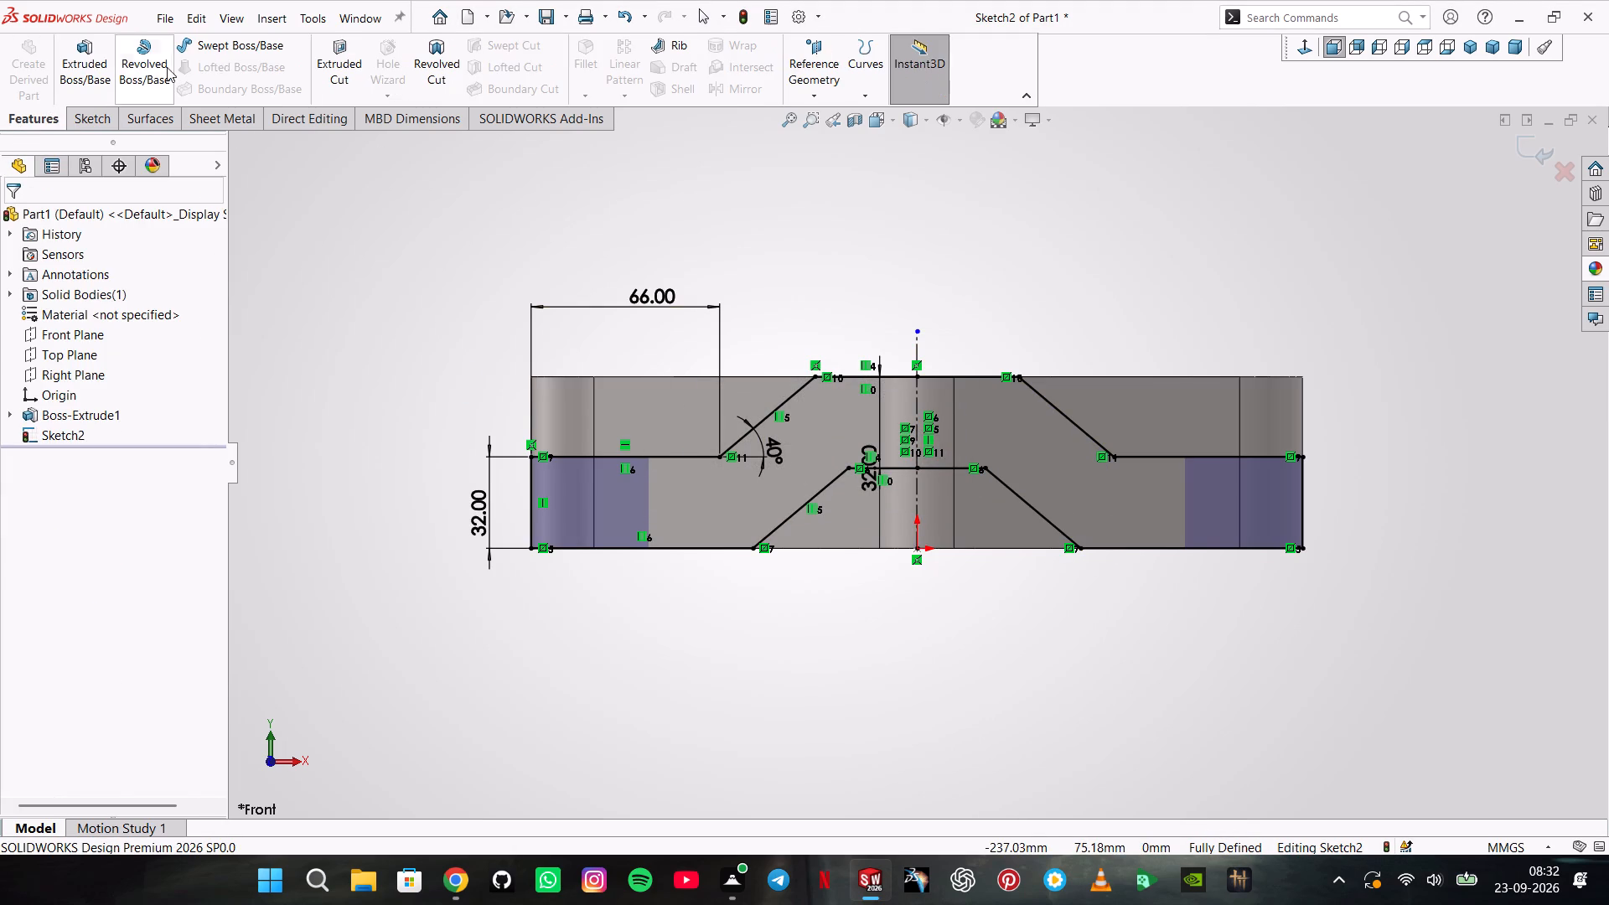
pyautogui.click(344, 53)
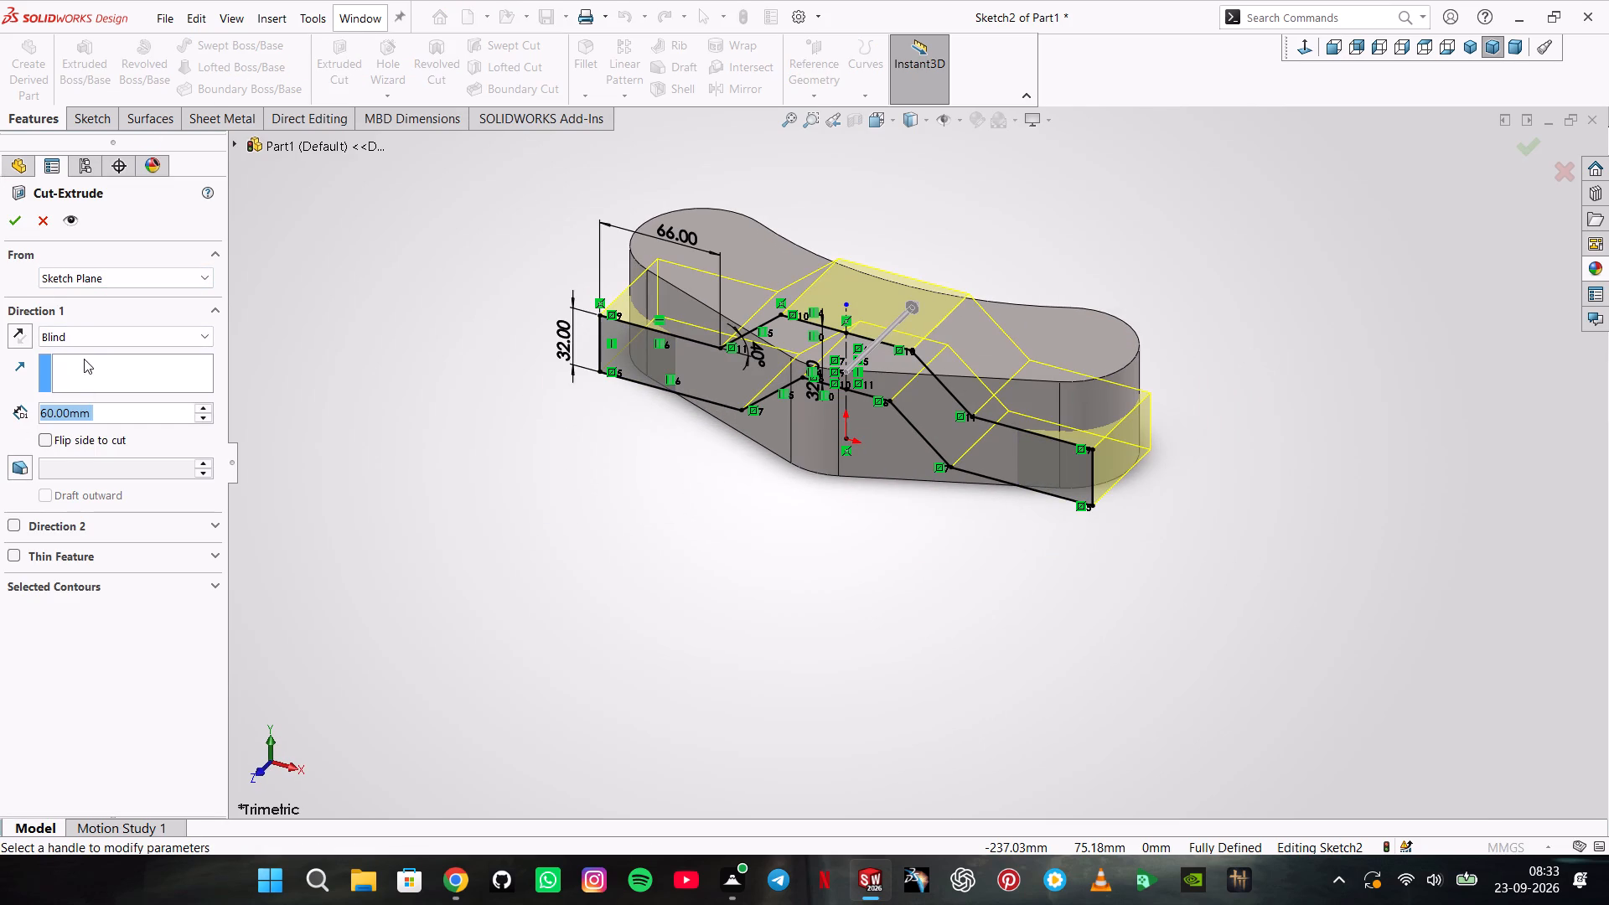
pyautogui.click(91, 339)
pyautogui.click(92, 378)
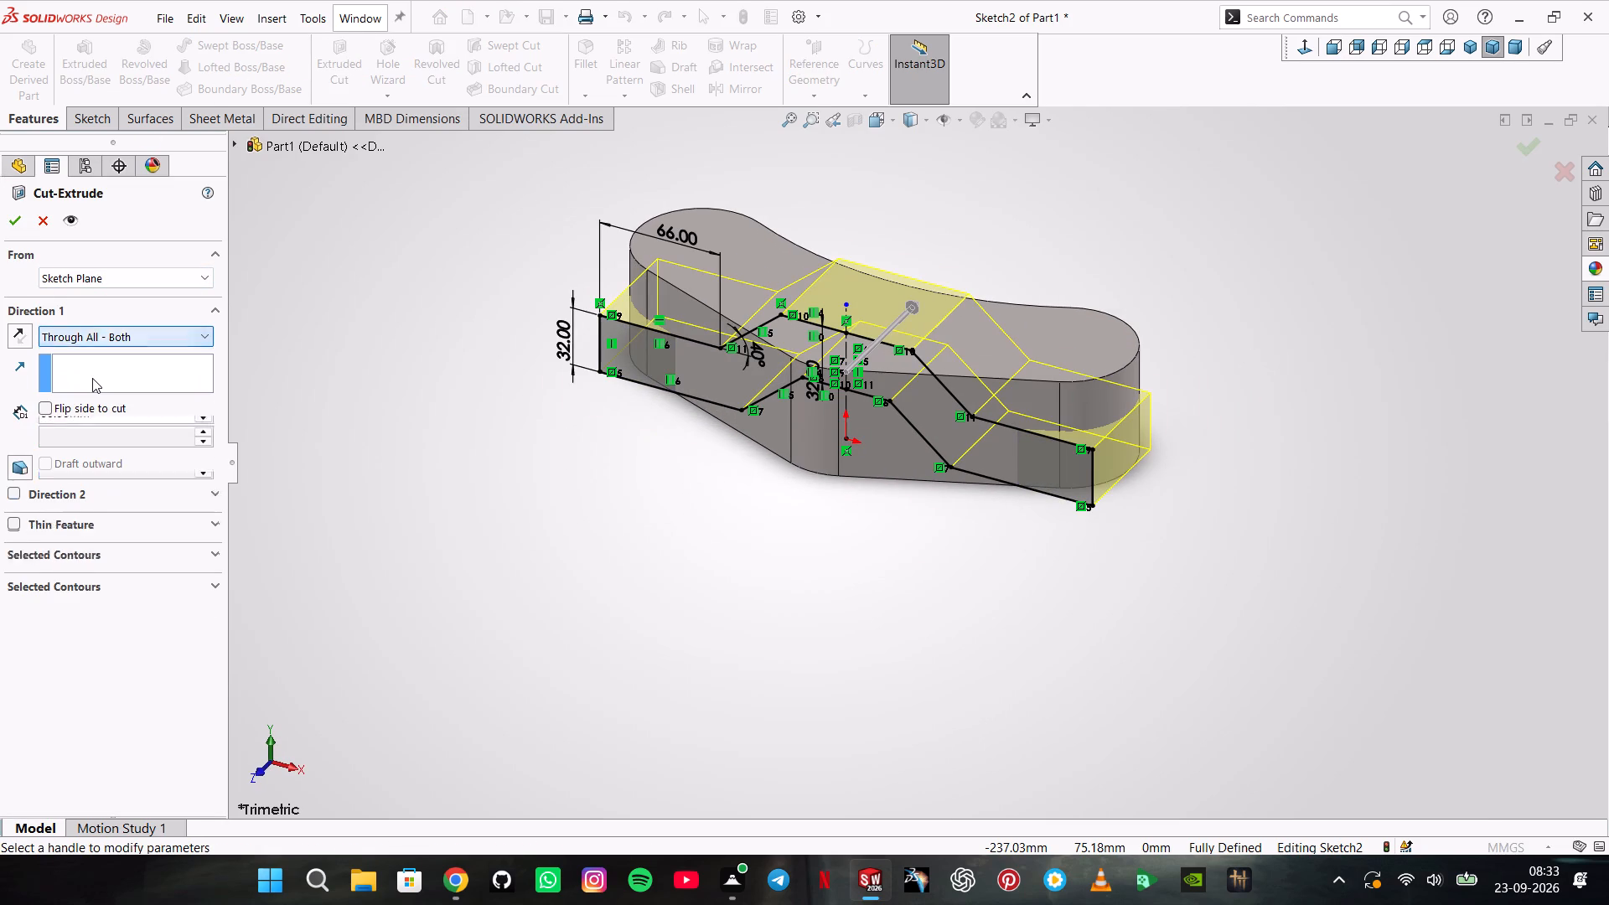
pyautogui.click(106, 412)
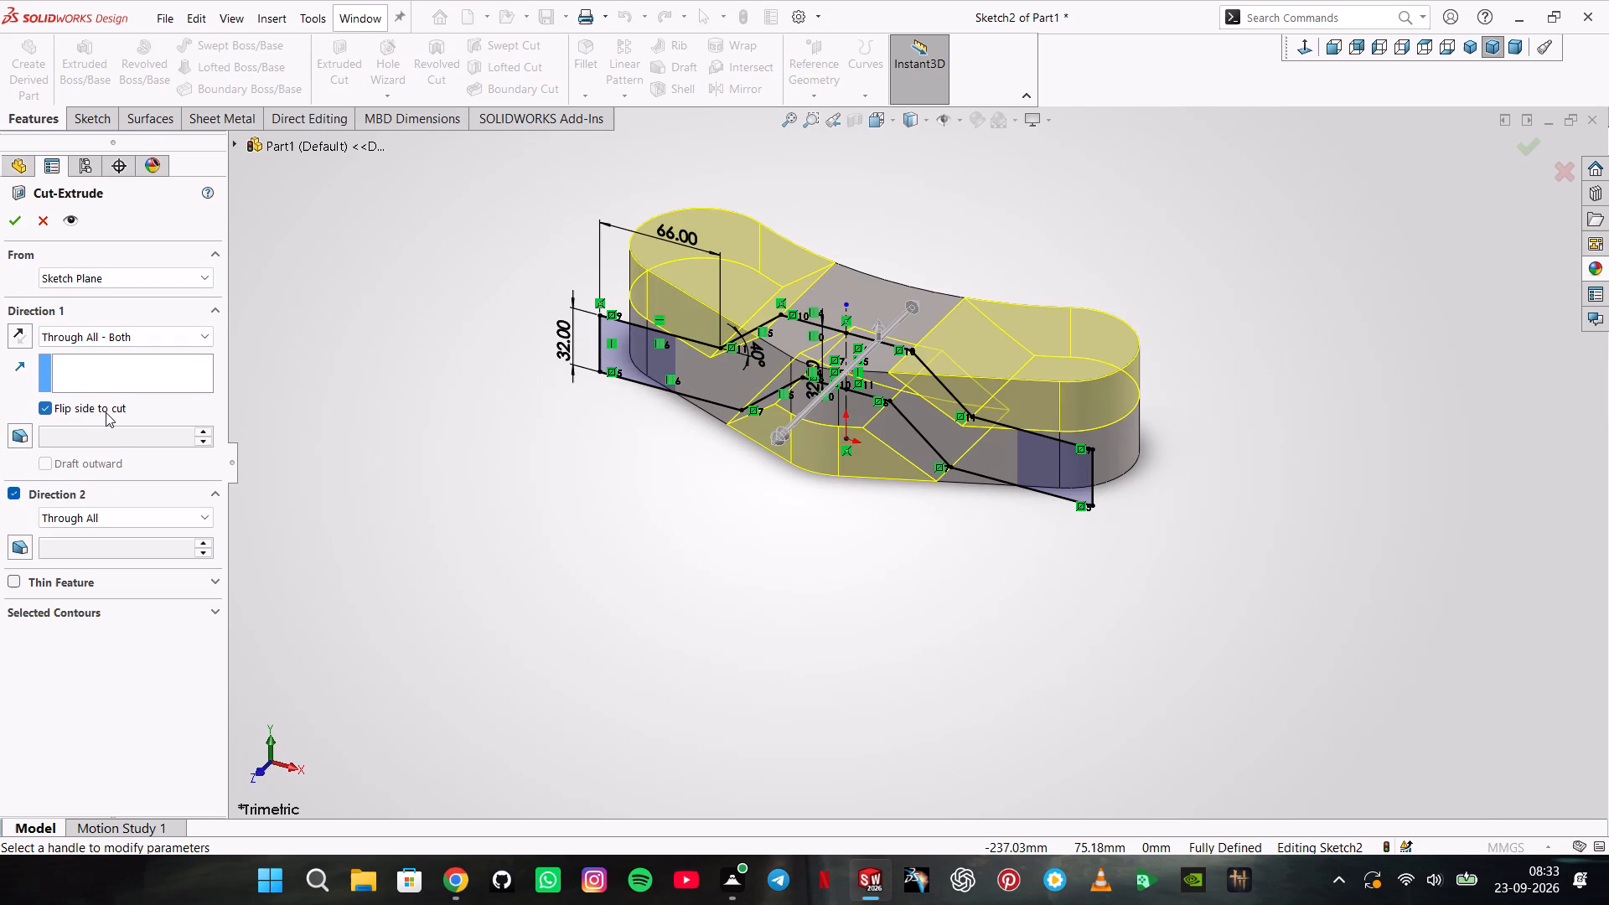
pyautogui.click(14, 219)
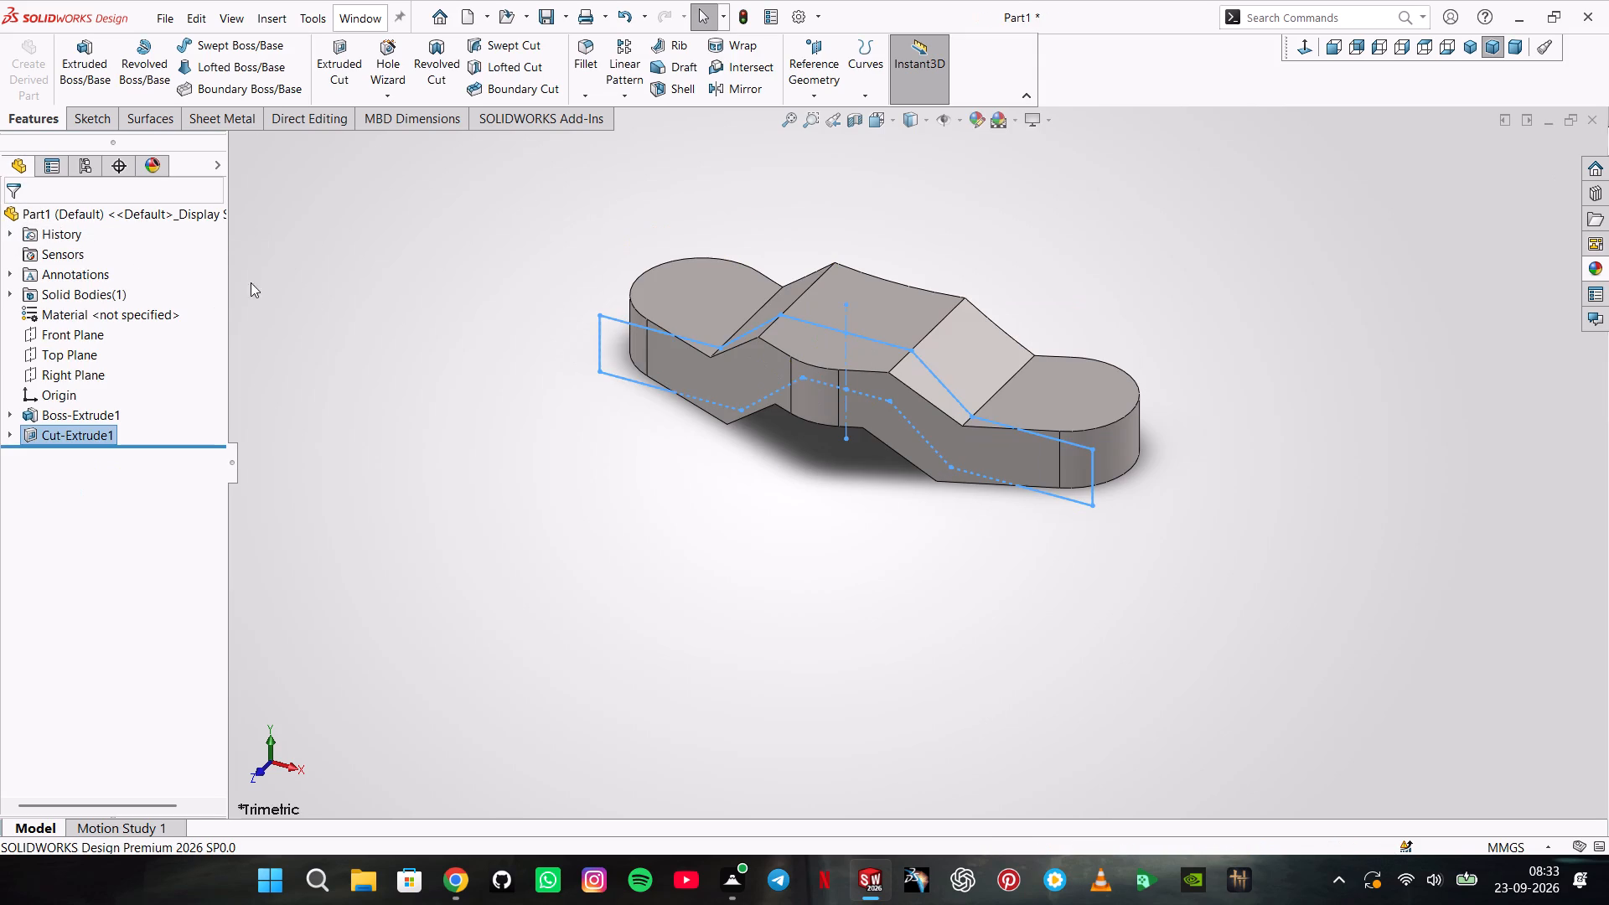
pyautogui.click(391, 290)
# Start a 20 mm multiple-radius fillet and select both edges of the raised top face plus the +X upper valley edge.
pyautogui.moveTo(543, 427); pyautogui.dragTo(629, 358, button='middle')
pyautogui.scroll(1, 543, 427)
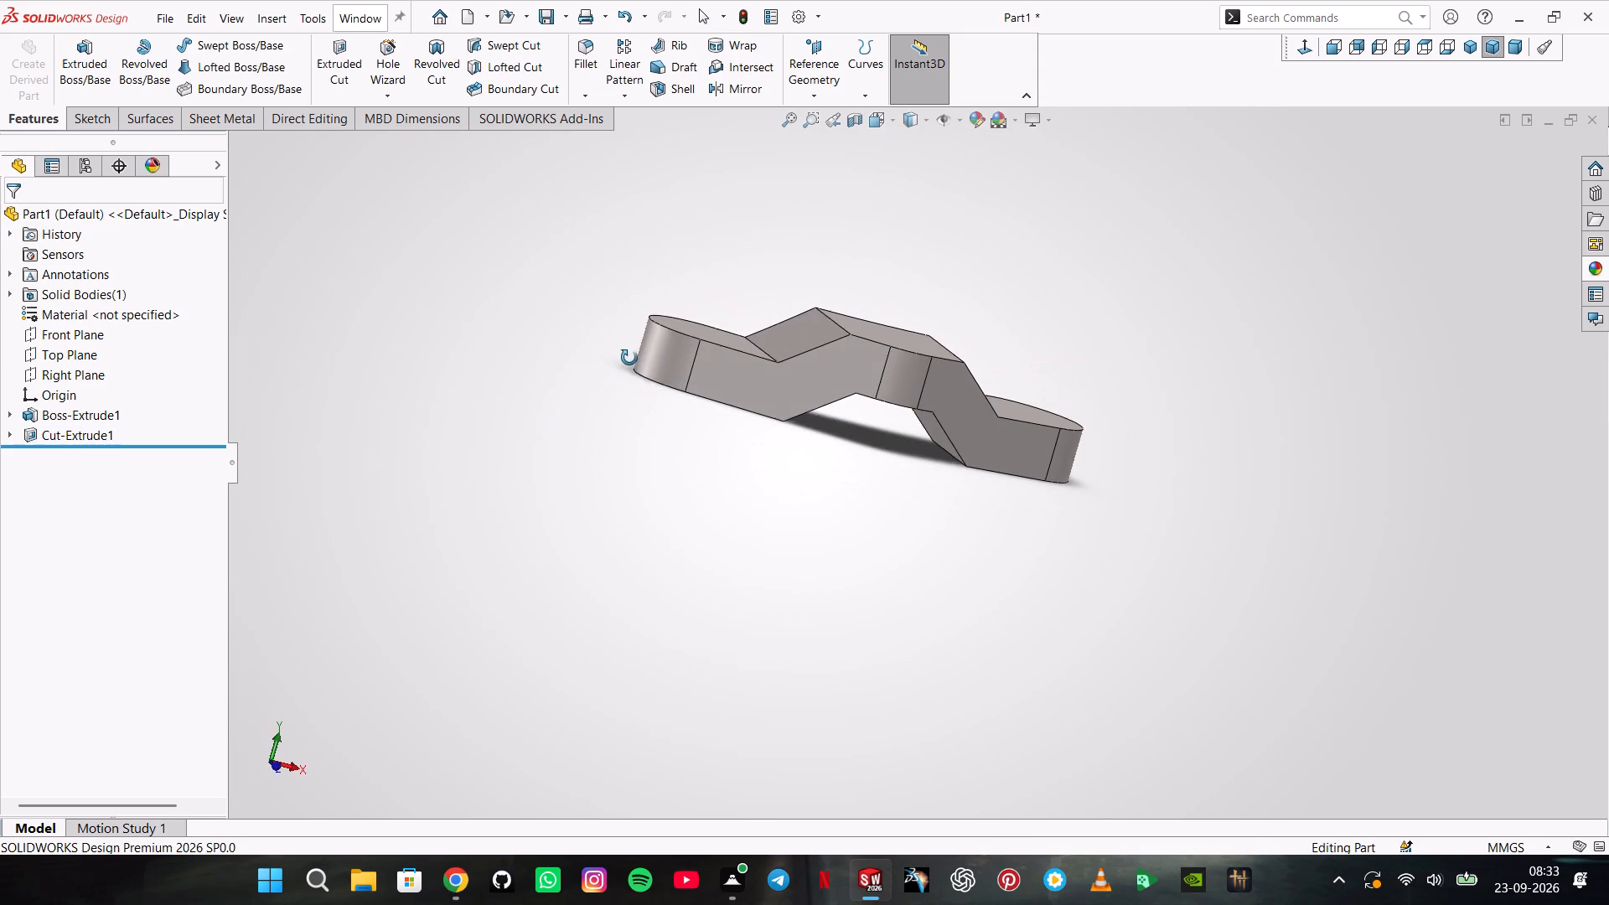
pyautogui.moveTo(629, 358); pyautogui.dragTo(631, 356, button='middle')
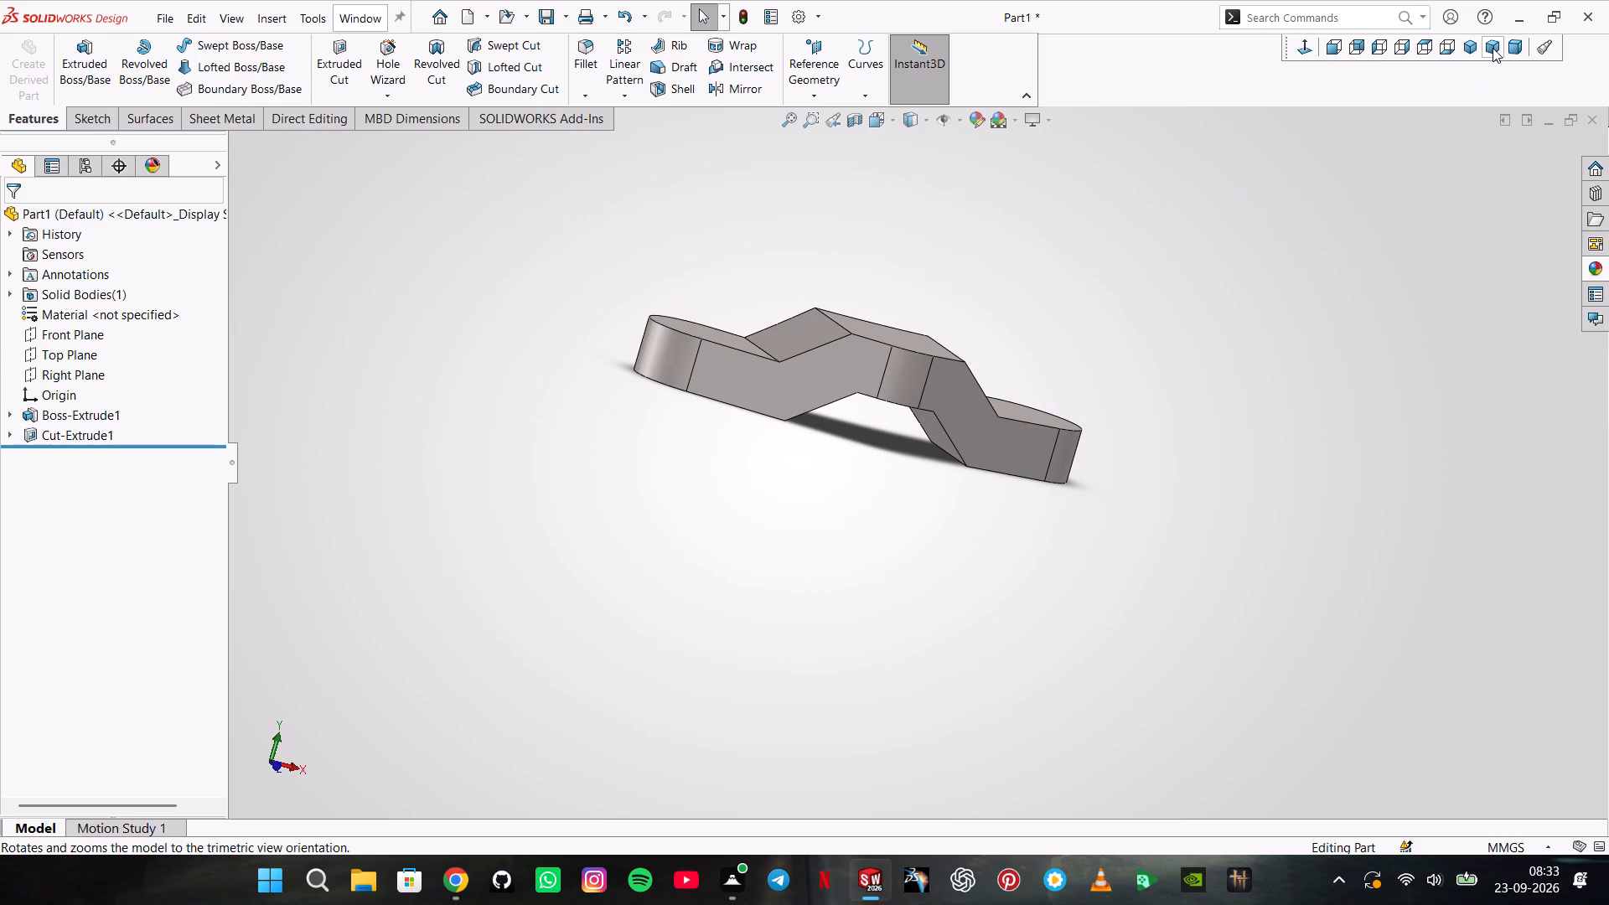
pyautogui.click(1493, 48)
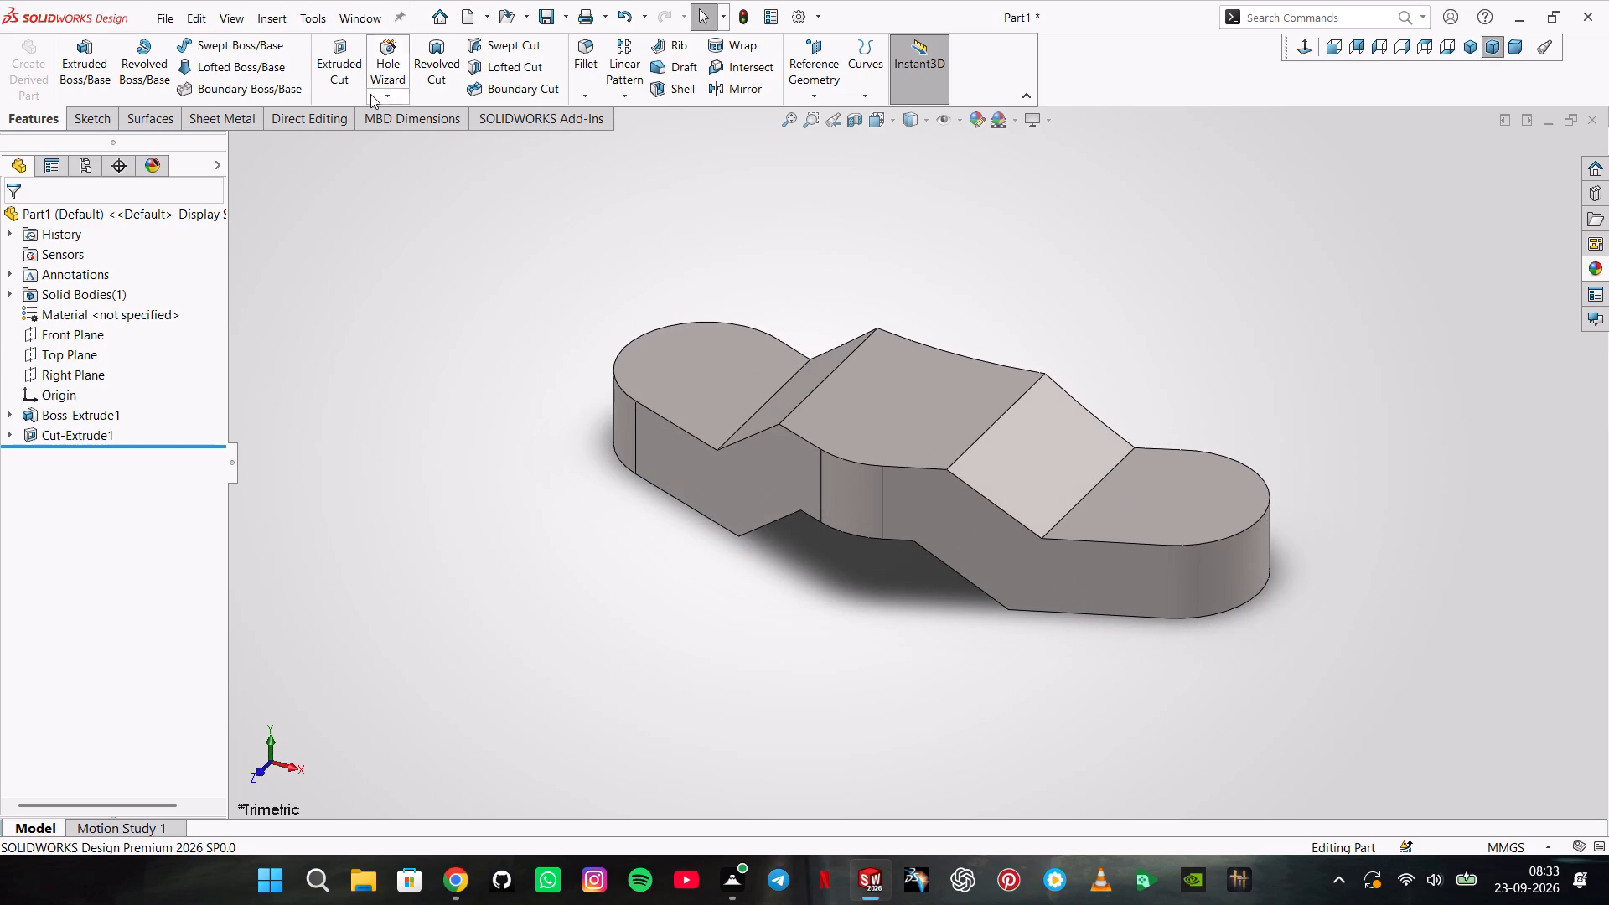
pyautogui.click(591, 41)
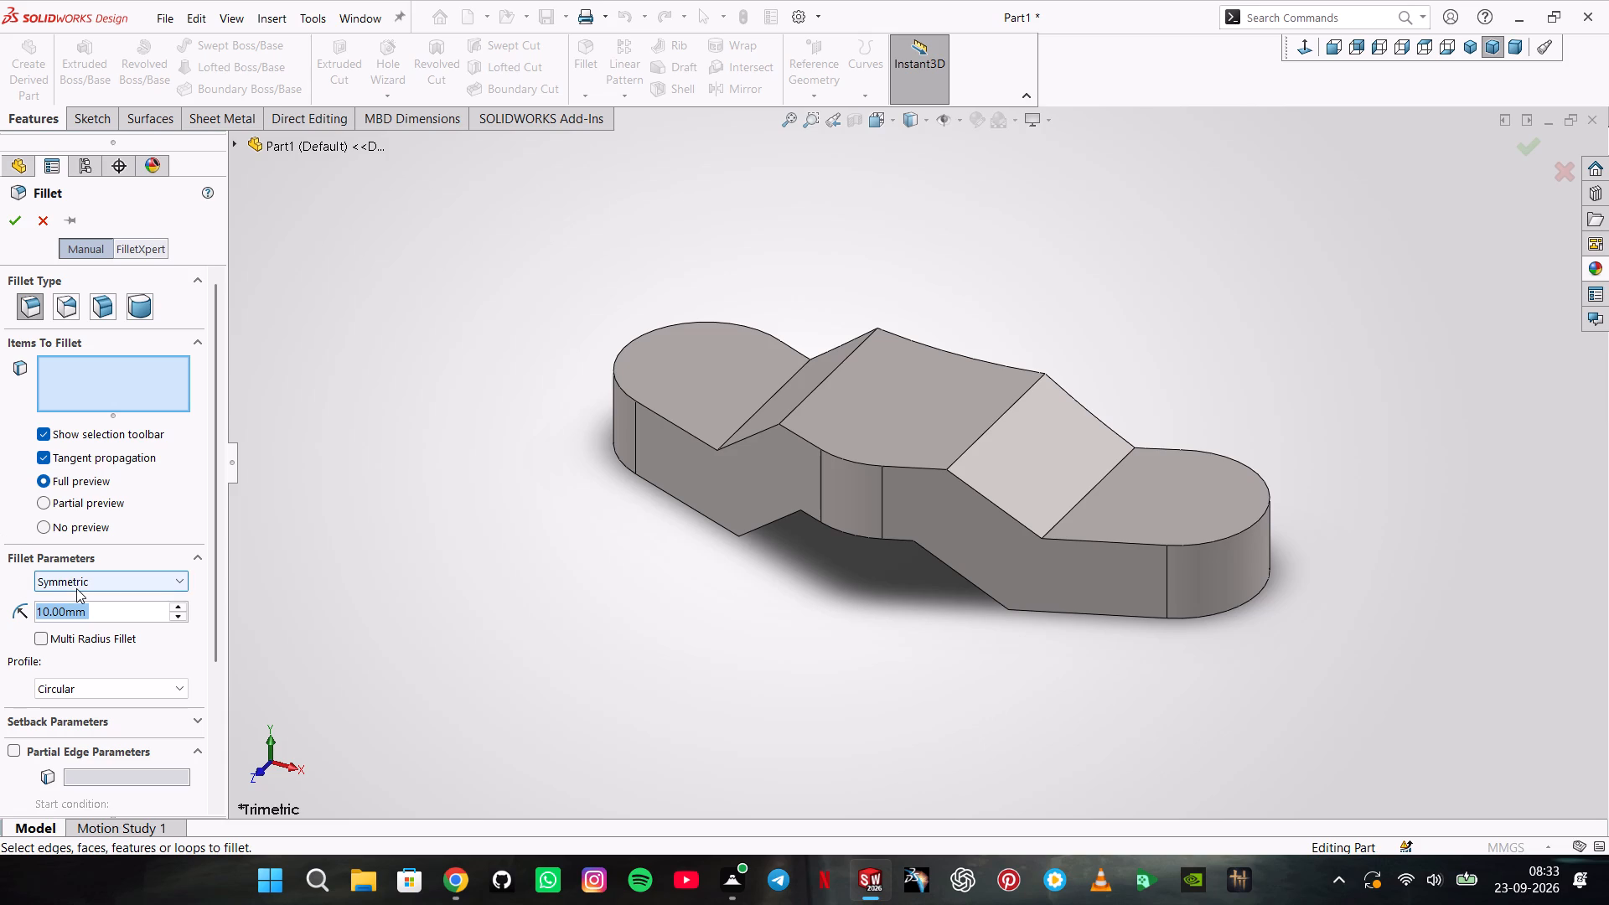
pyautogui.write('20')
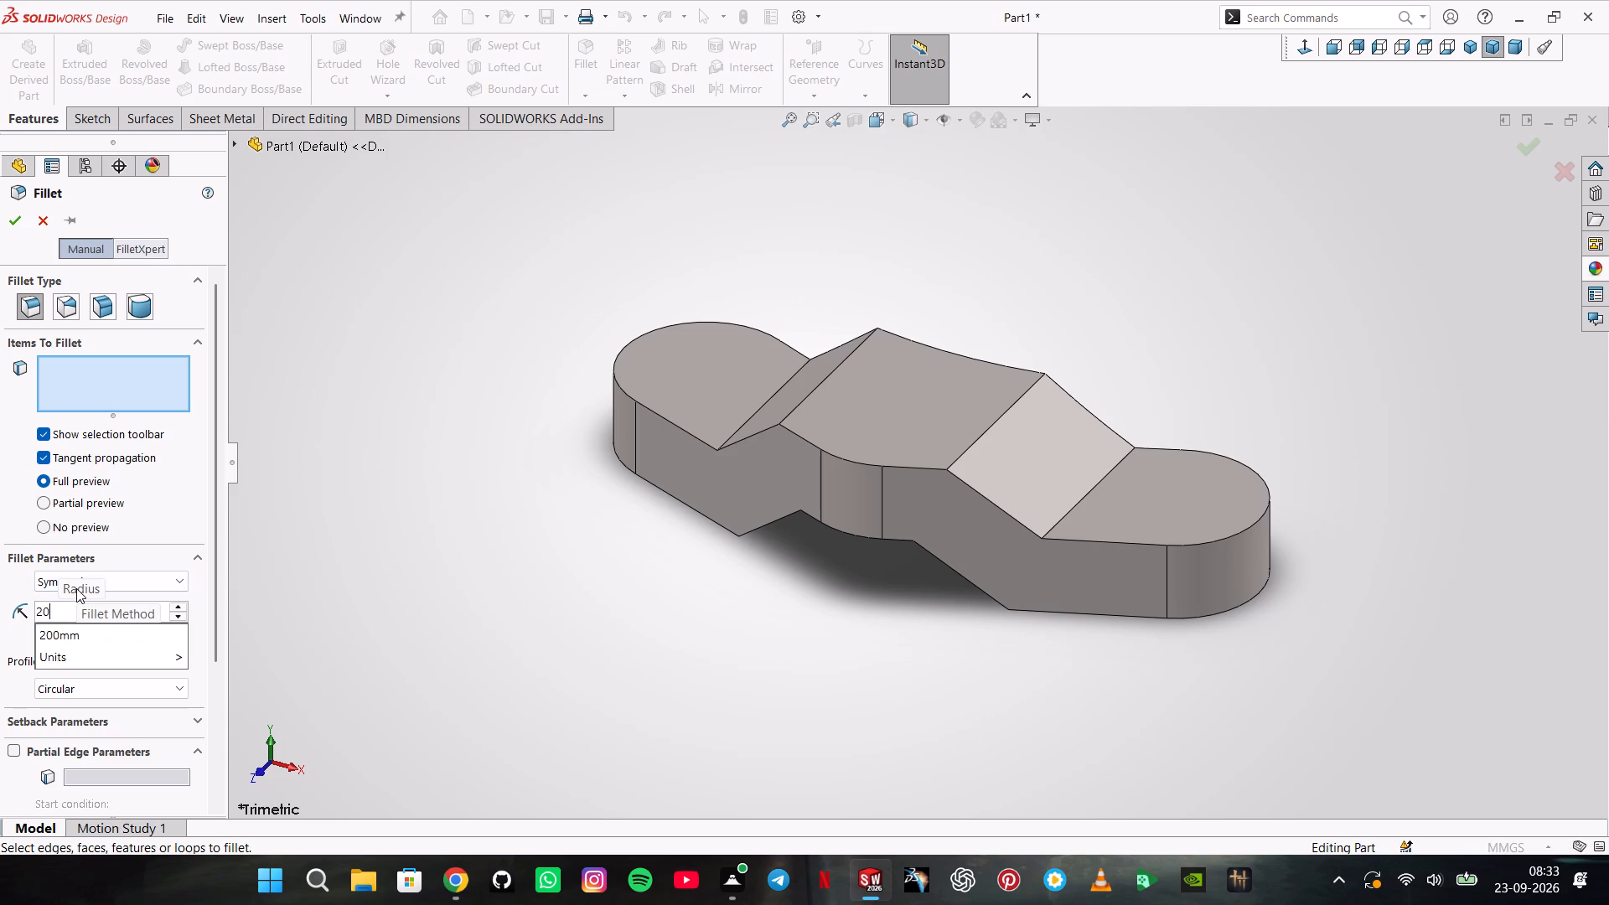
pyautogui.press('Return')
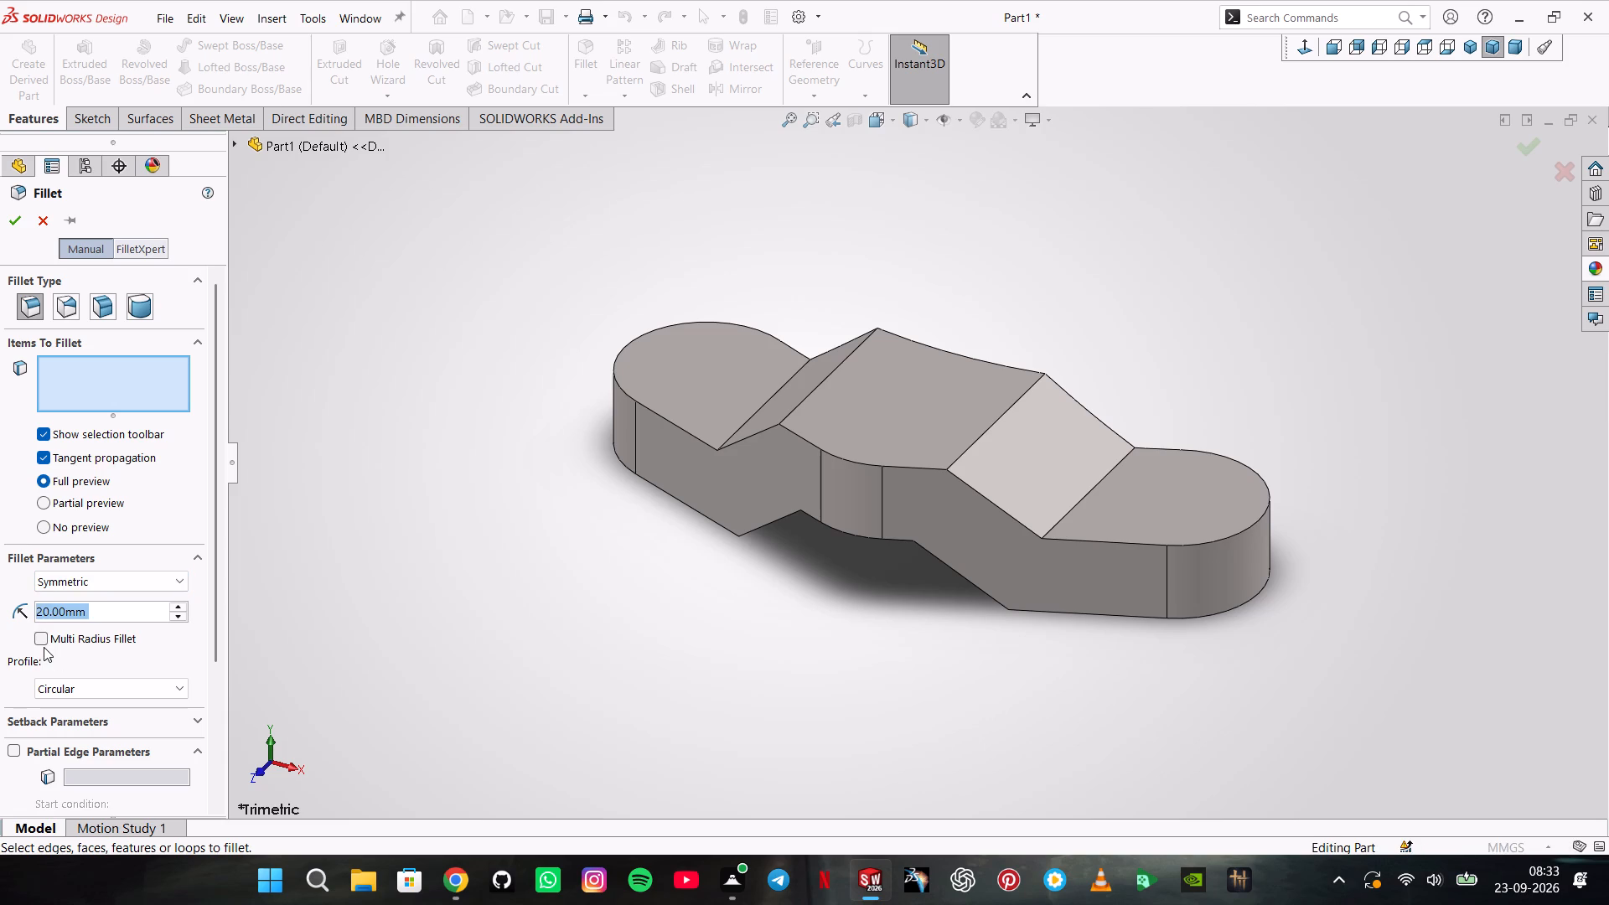
pyautogui.click(44, 645)
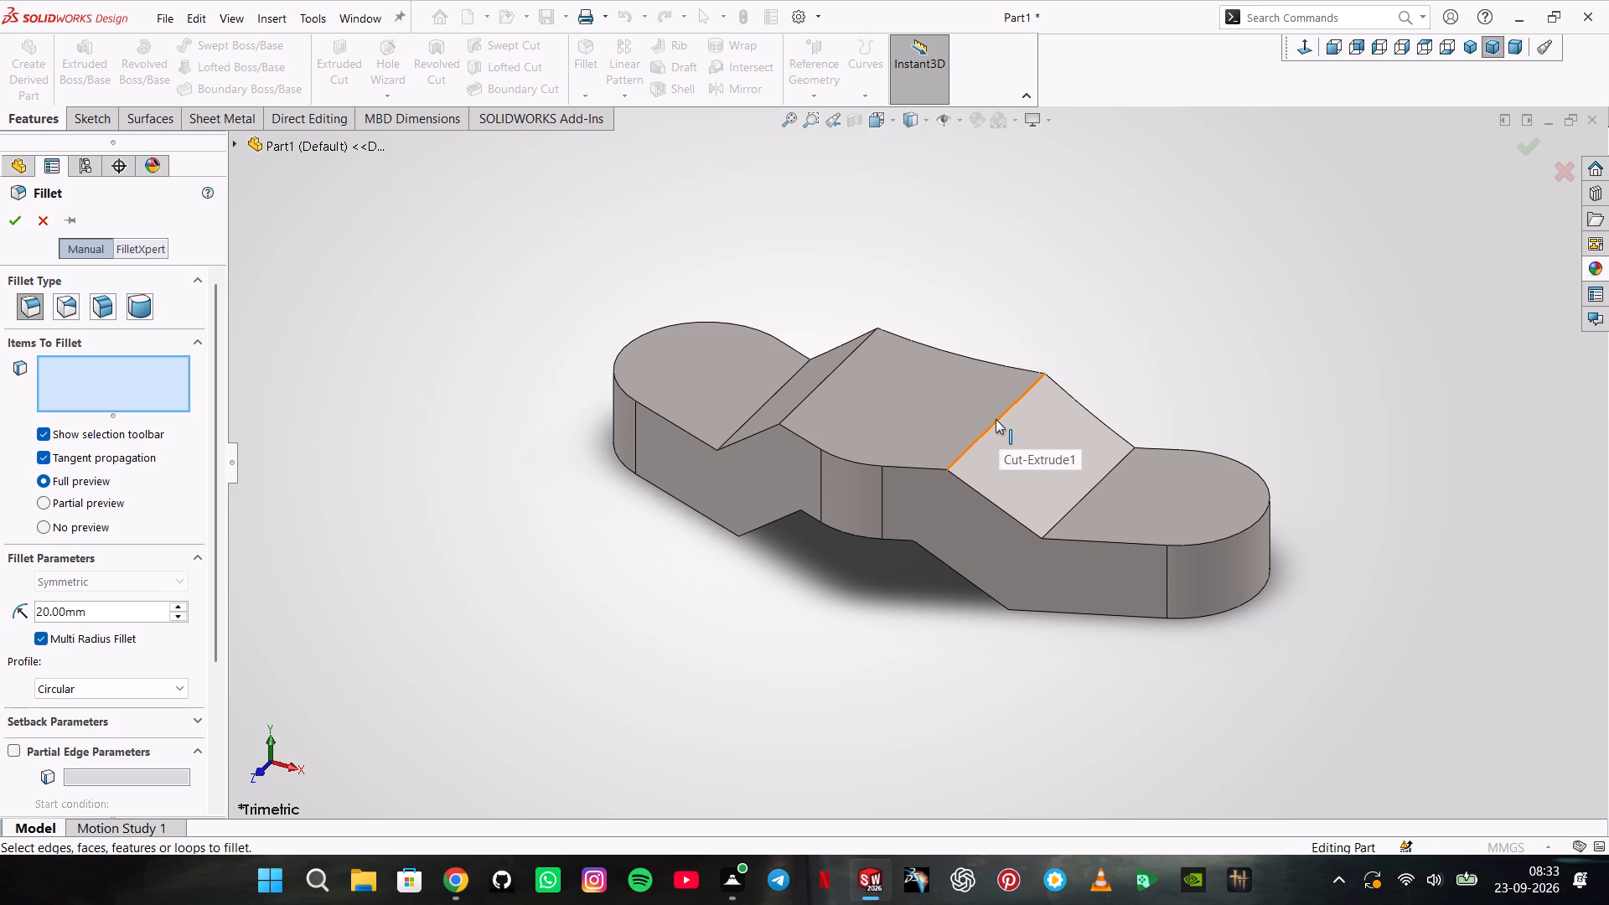
pyautogui.click(996, 419)
pyautogui.click(834, 370)
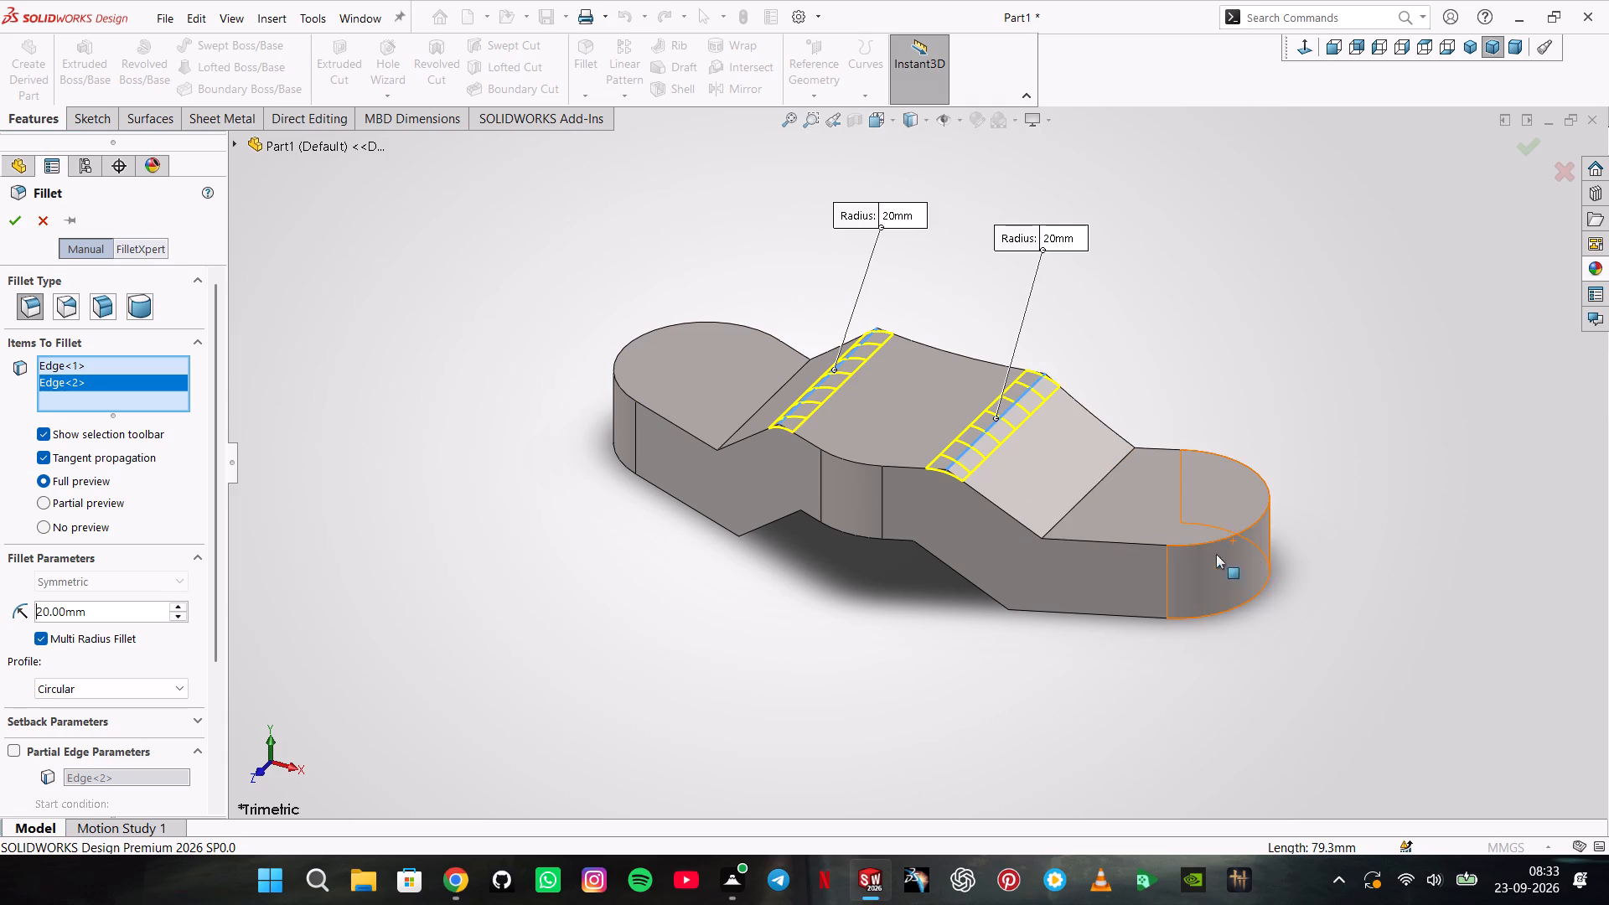
pyautogui.click(1074, 506)
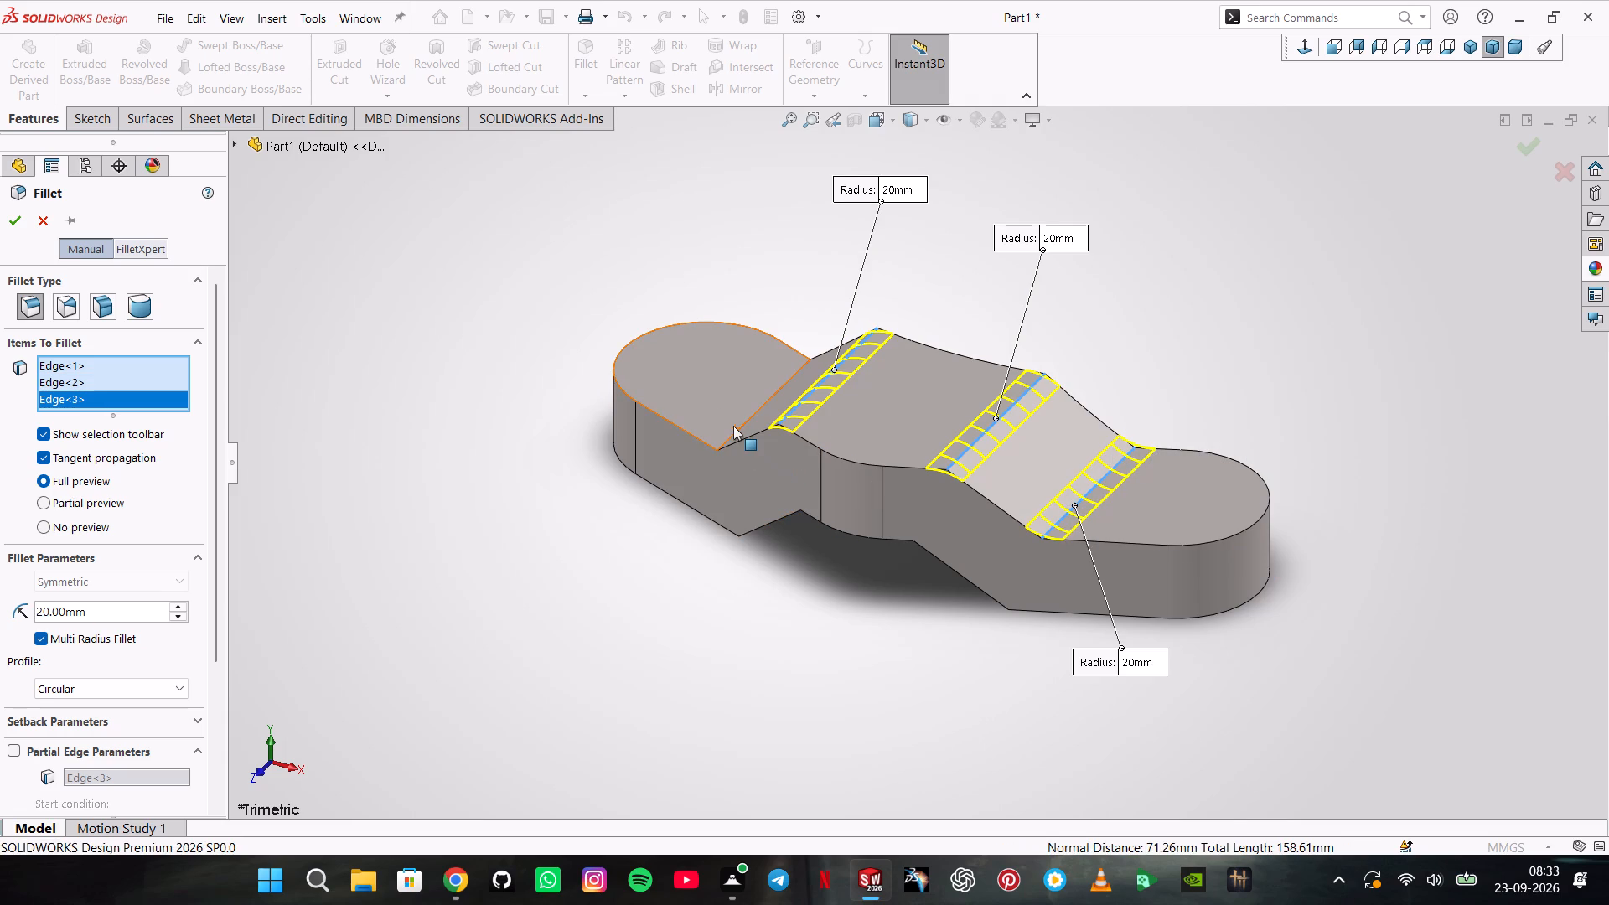
pyautogui.click(737, 425)
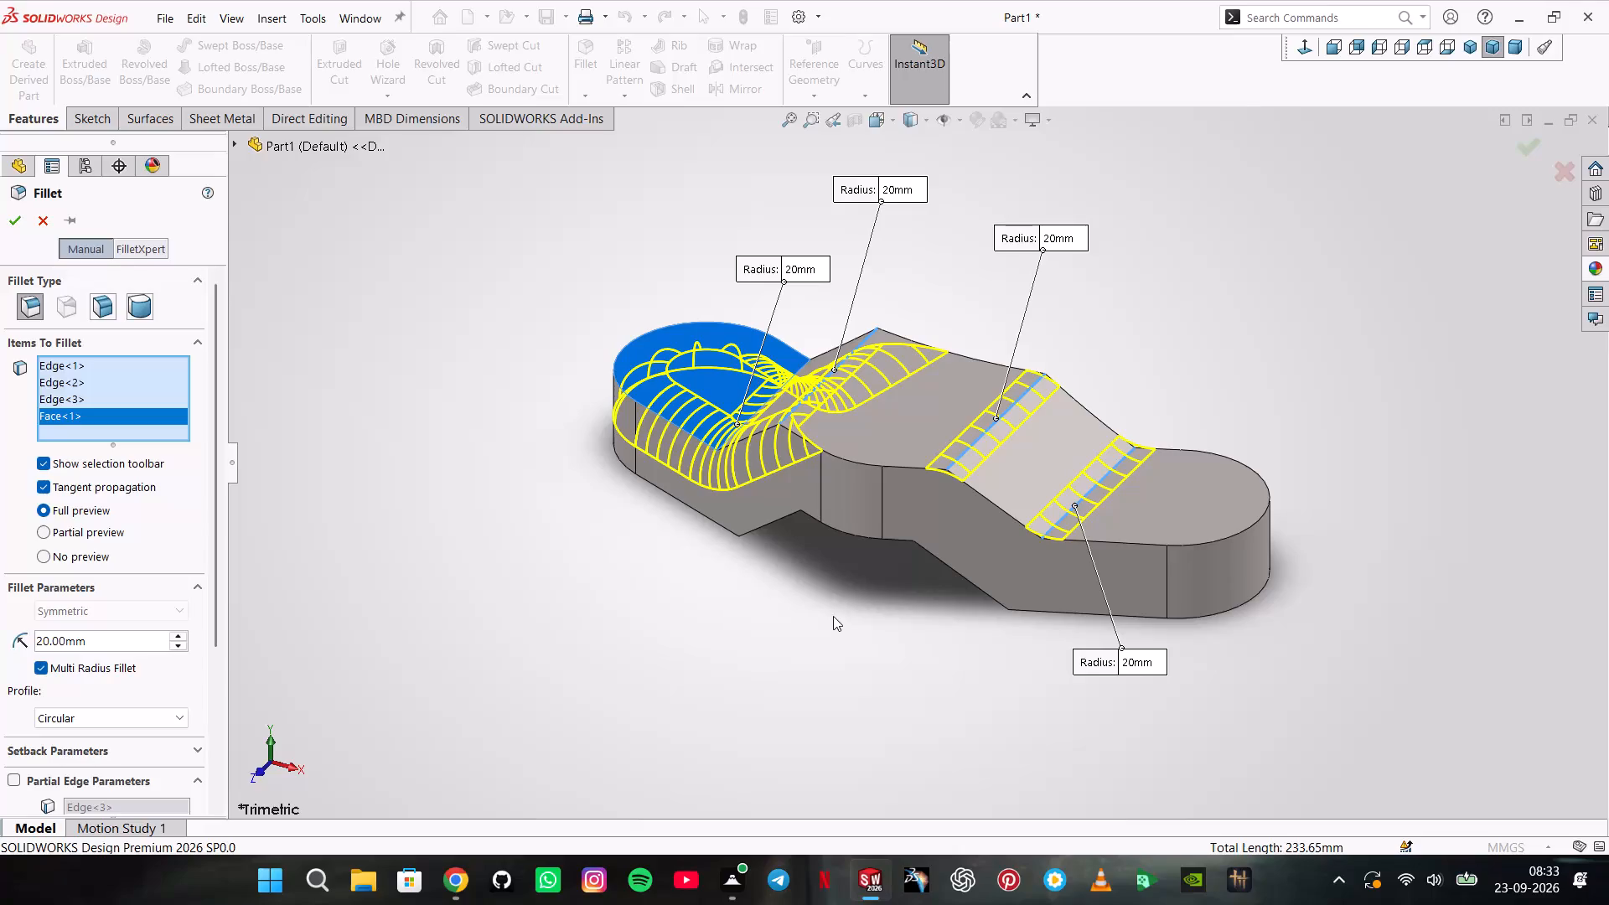
# Add the four transverse bend edges on the underside to the 20 mm fillet selection.
pyautogui.moveTo(837, 627); pyautogui.dragTo(837, 416, button='middle')
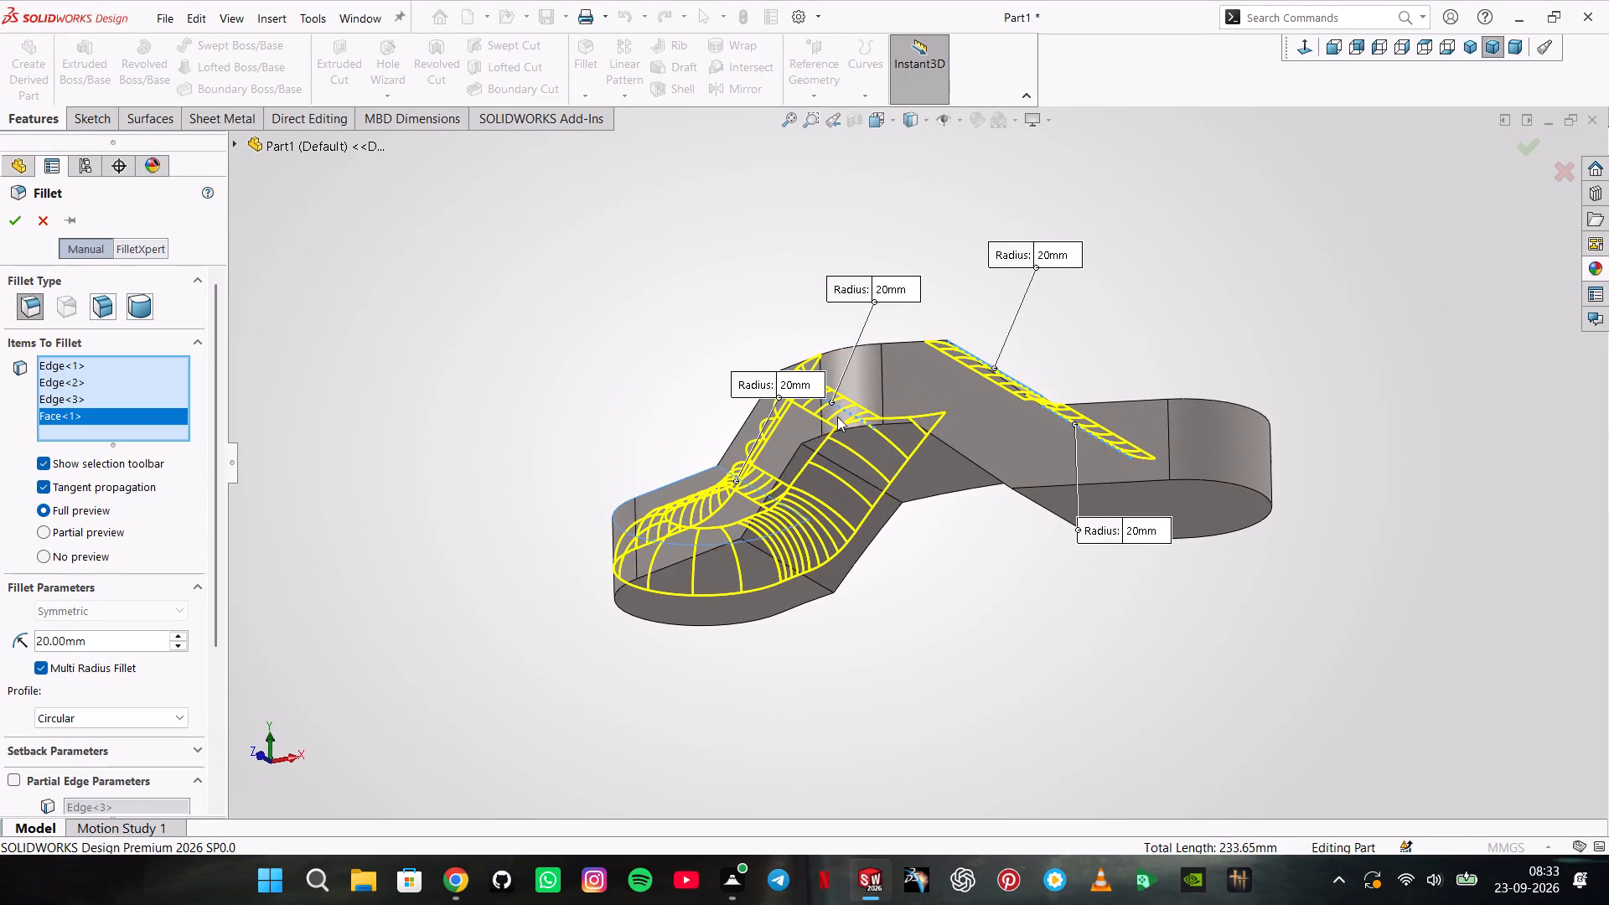
pyautogui.click(753, 544)
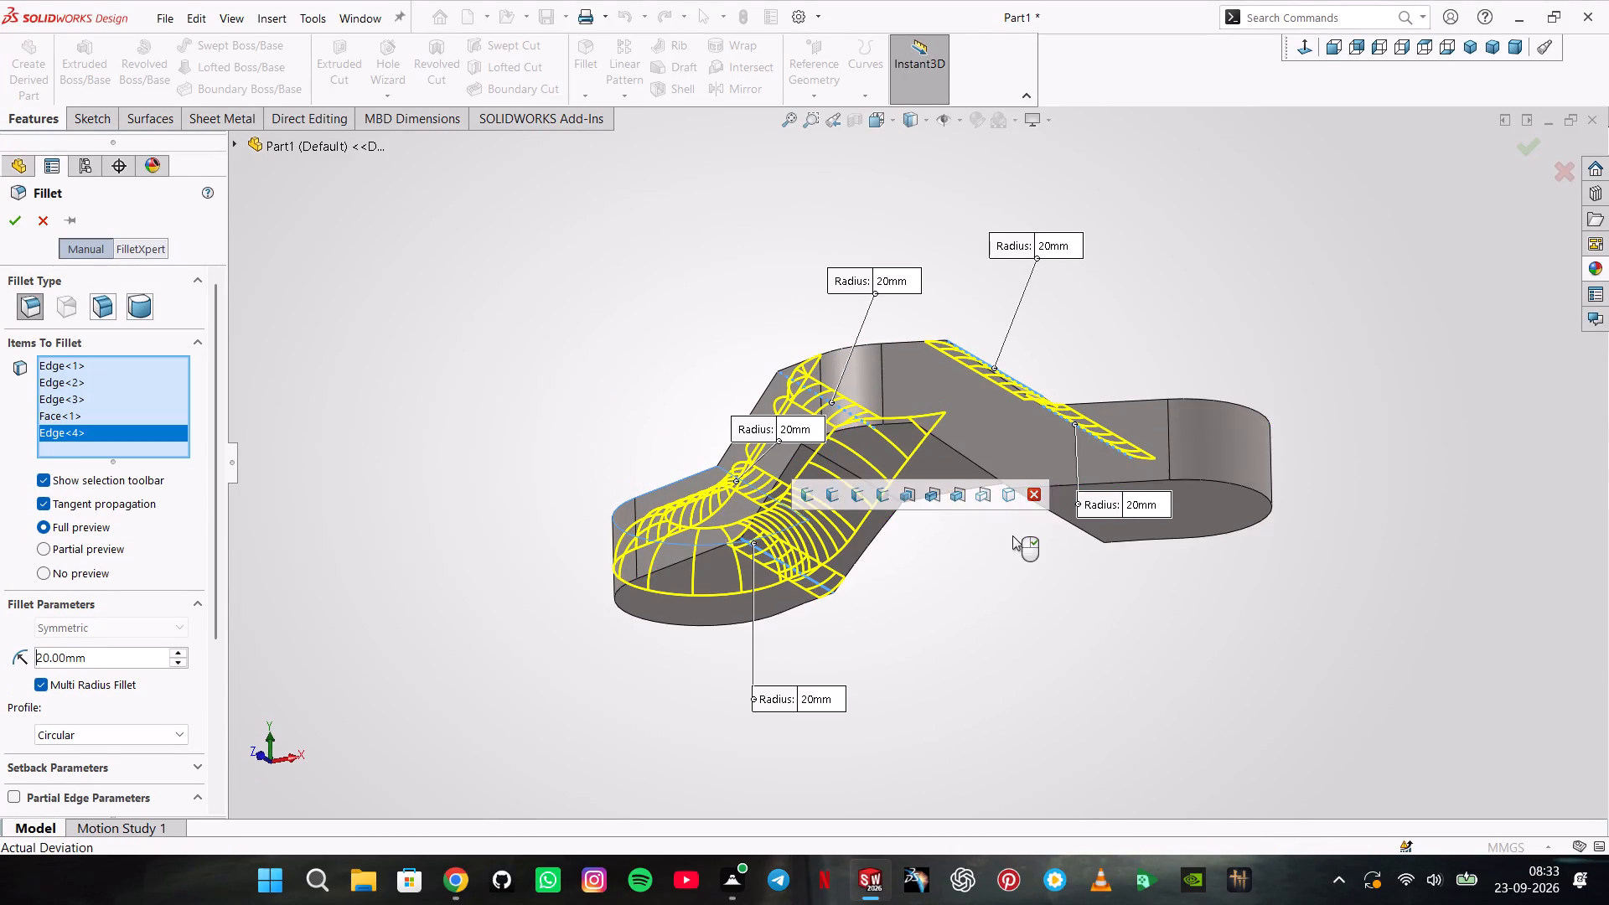
pyautogui.moveTo(1011, 535); pyautogui.dragTo(1042, 452, button='middle')
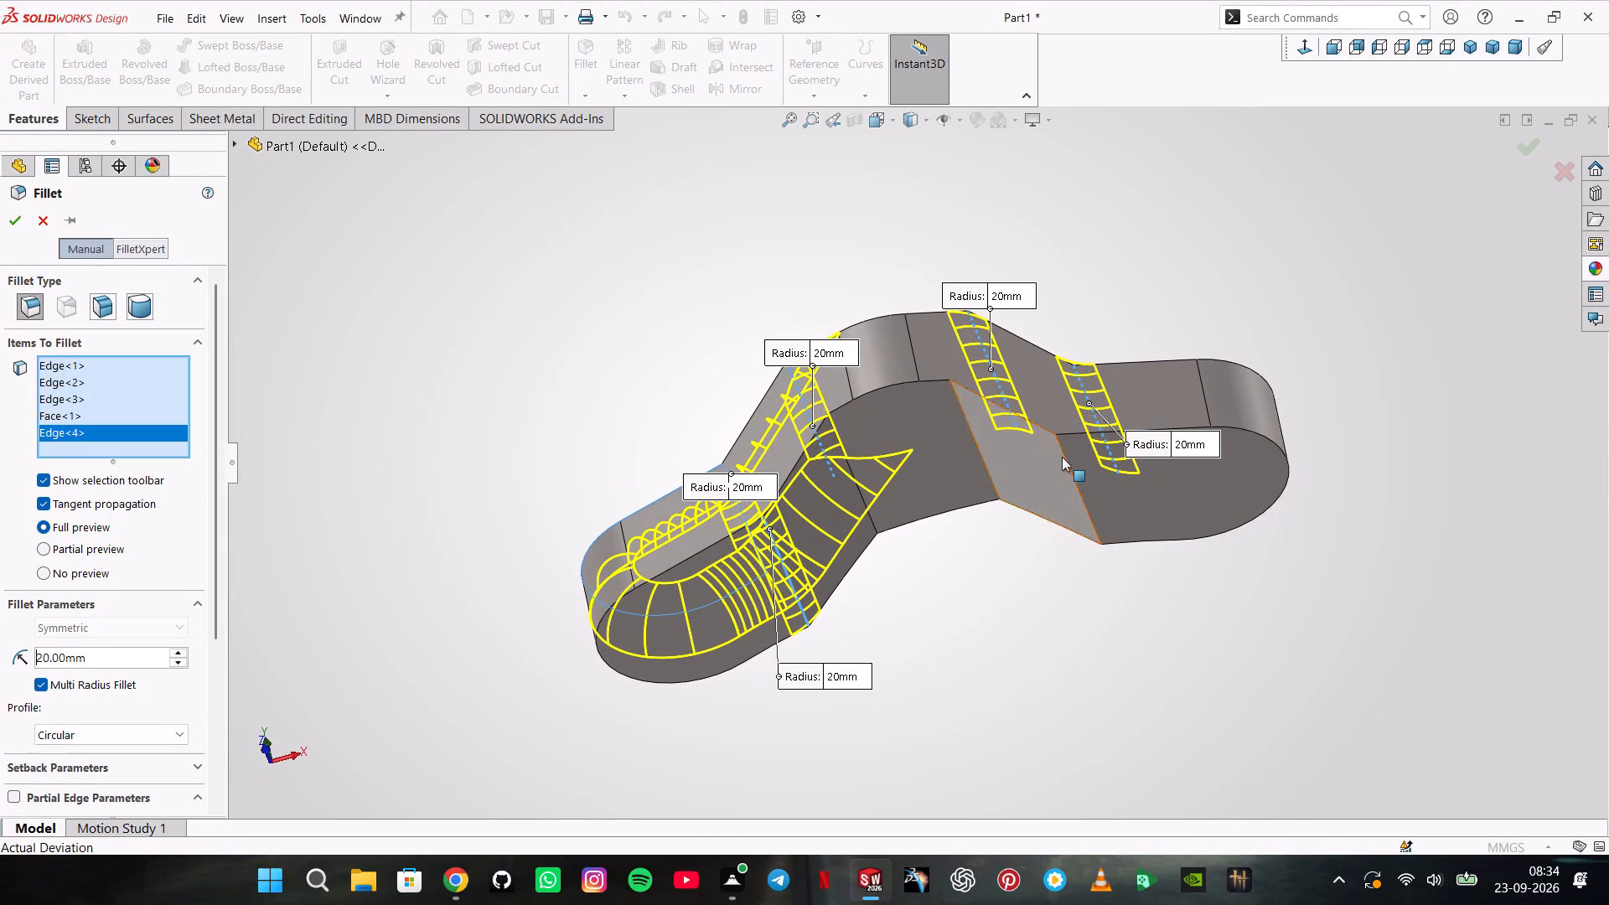
pyautogui.click(1064, 456)
pyautogui.click(968, 424)
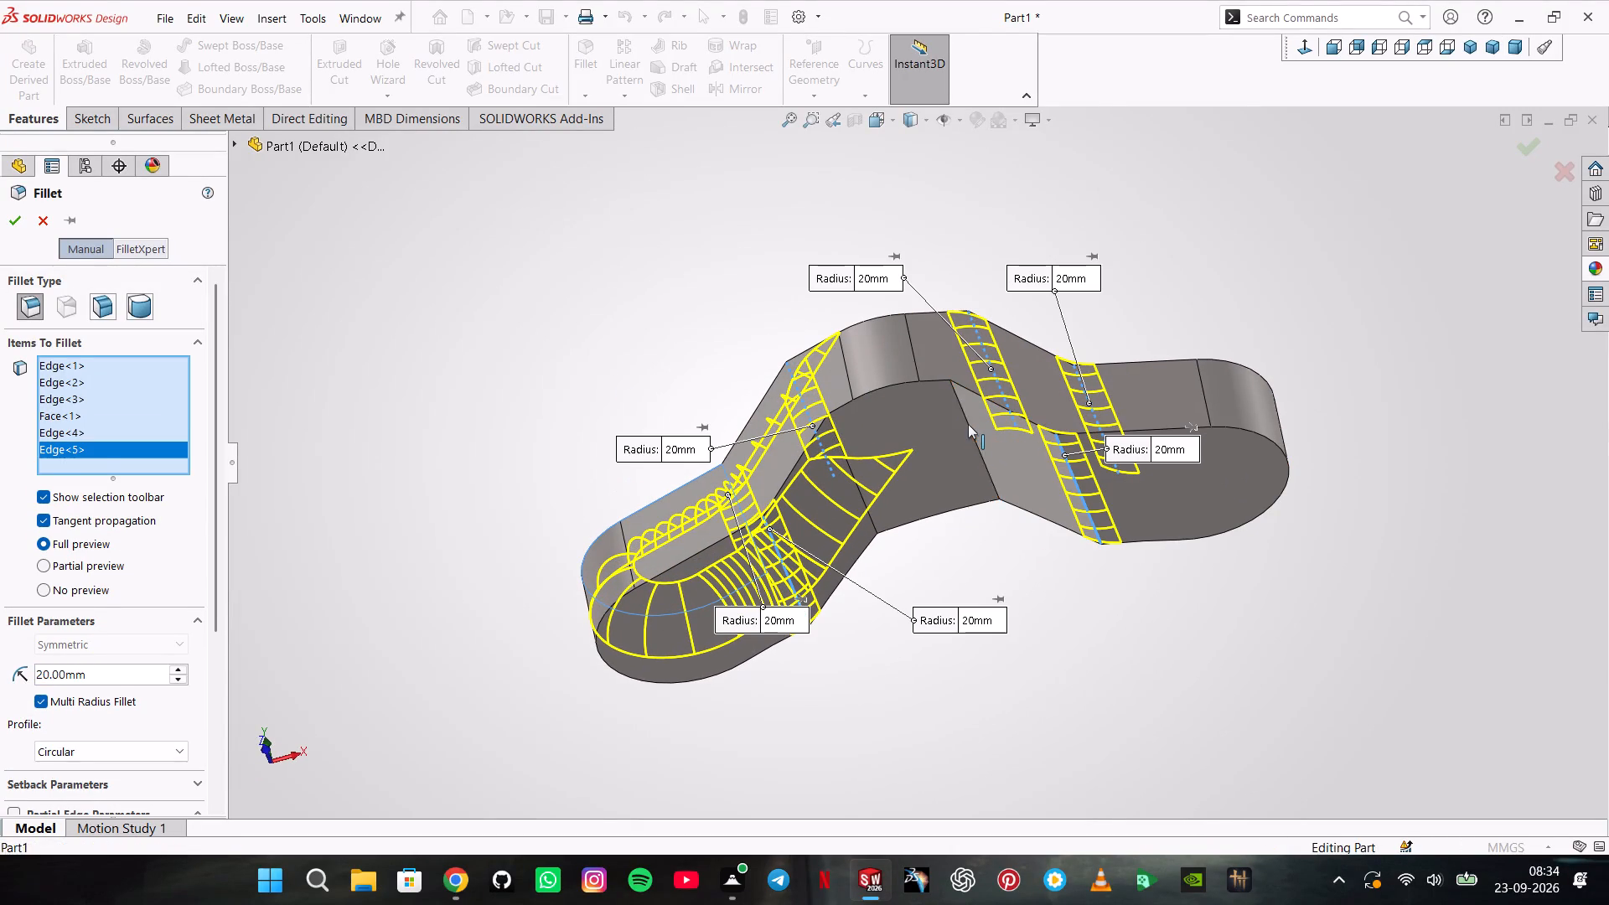
pyautogui.click(834, 431)
# Replace the -X lobe's top face in the fillet selection with the upper valley edge beside that lobe.
pyautogui.moveTo(759, 312); pyautogui.dragTo(759, 614, button='middle')
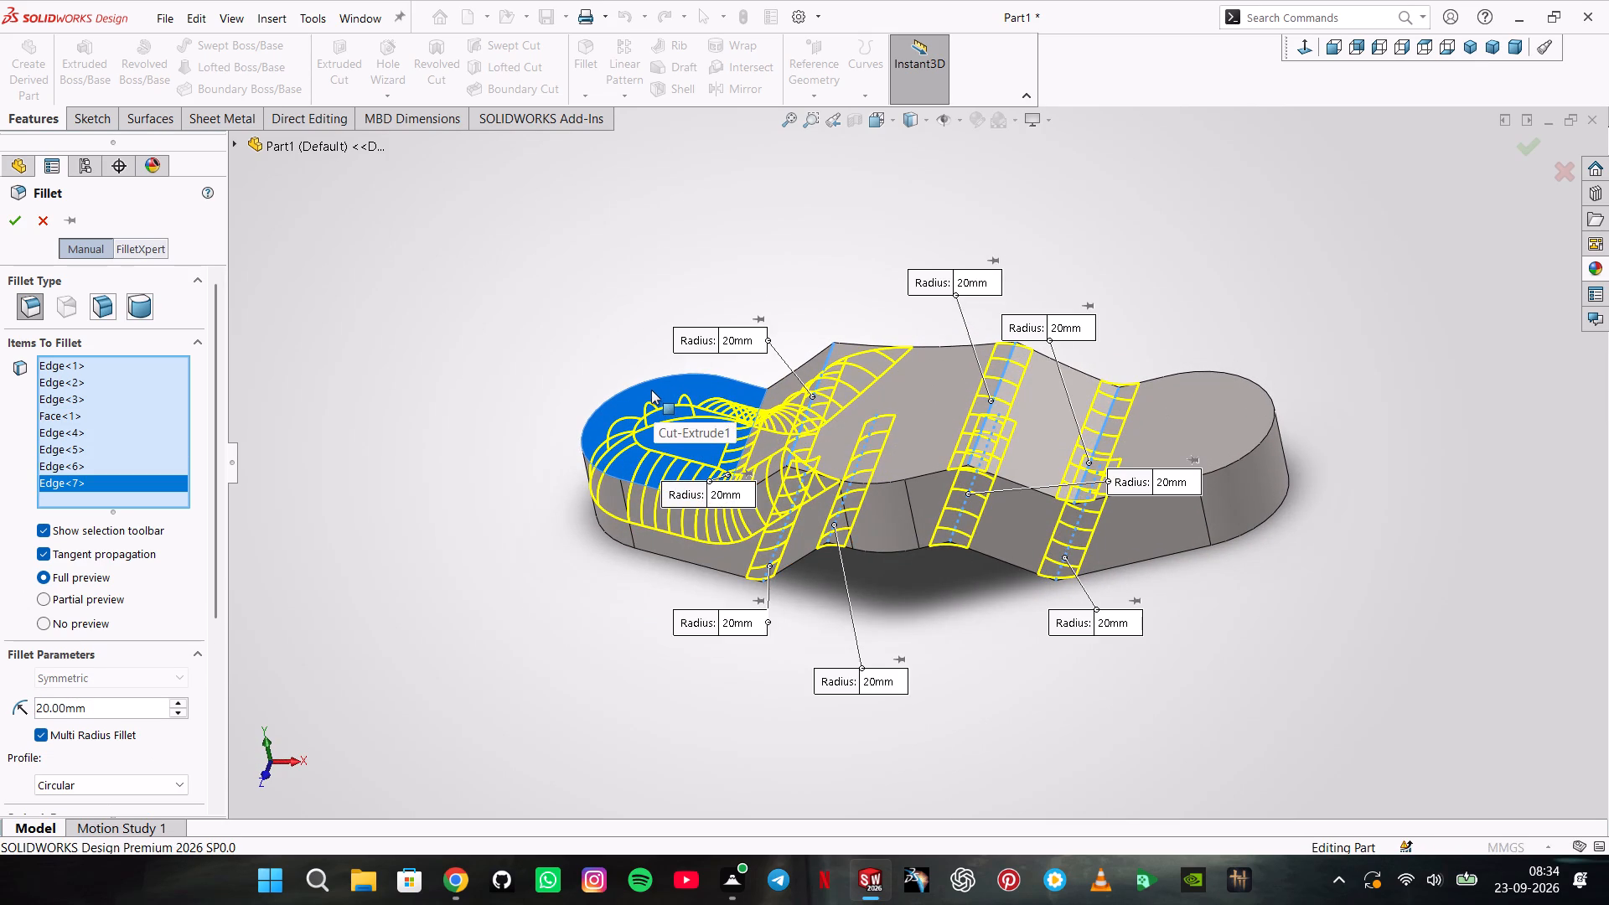
pyautogui.hotkey('ctrl', 'z')
pyautogui.hotkey('ctrl', 'z')
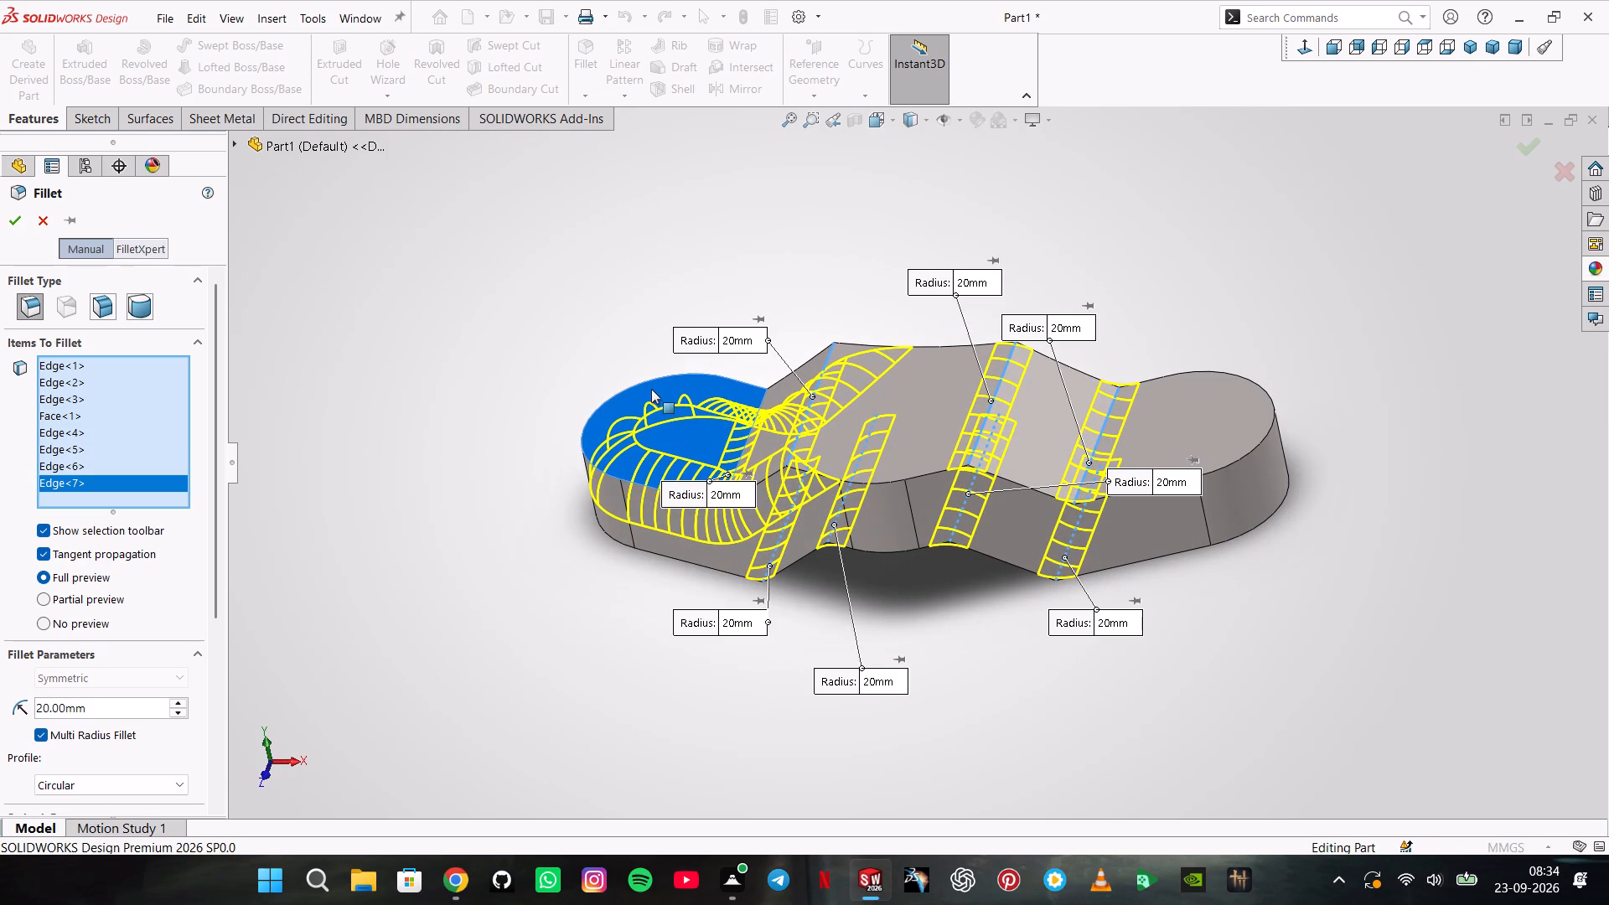
pyautogui.rightClick(58, 420)
pyautogui.click(96, 459)
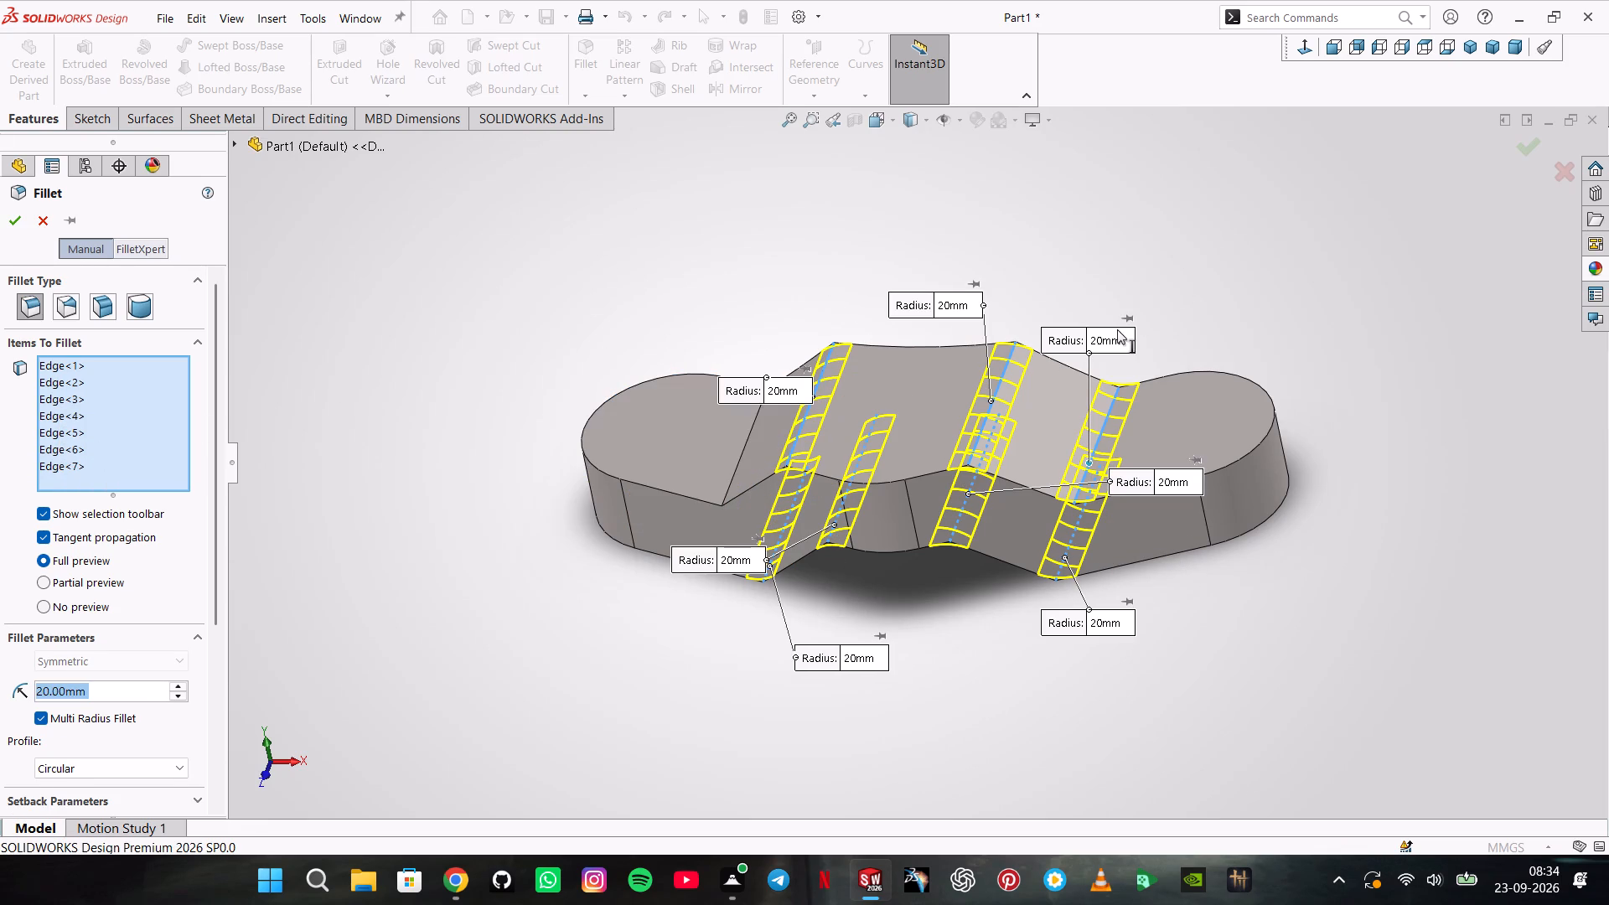
pyautogui.moveTo(1033, 291); pyautogui.dragTo(1038, 382, button='middle')
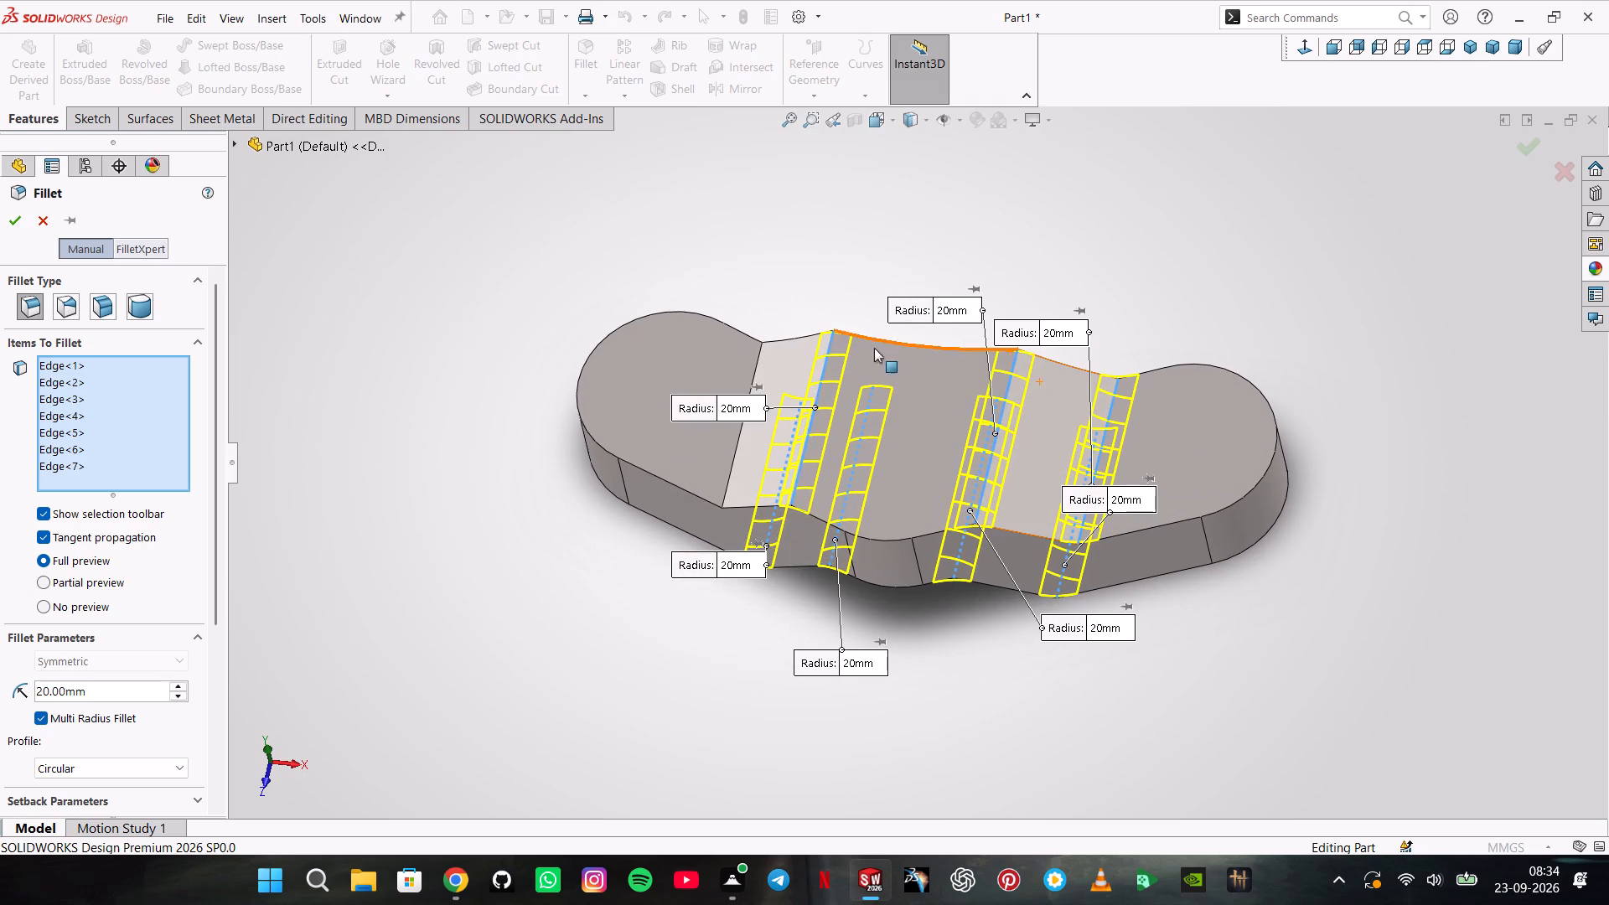
pyautogui.moveTo(717, 340); pyautogui.dragTo(755, 243, button='middle')
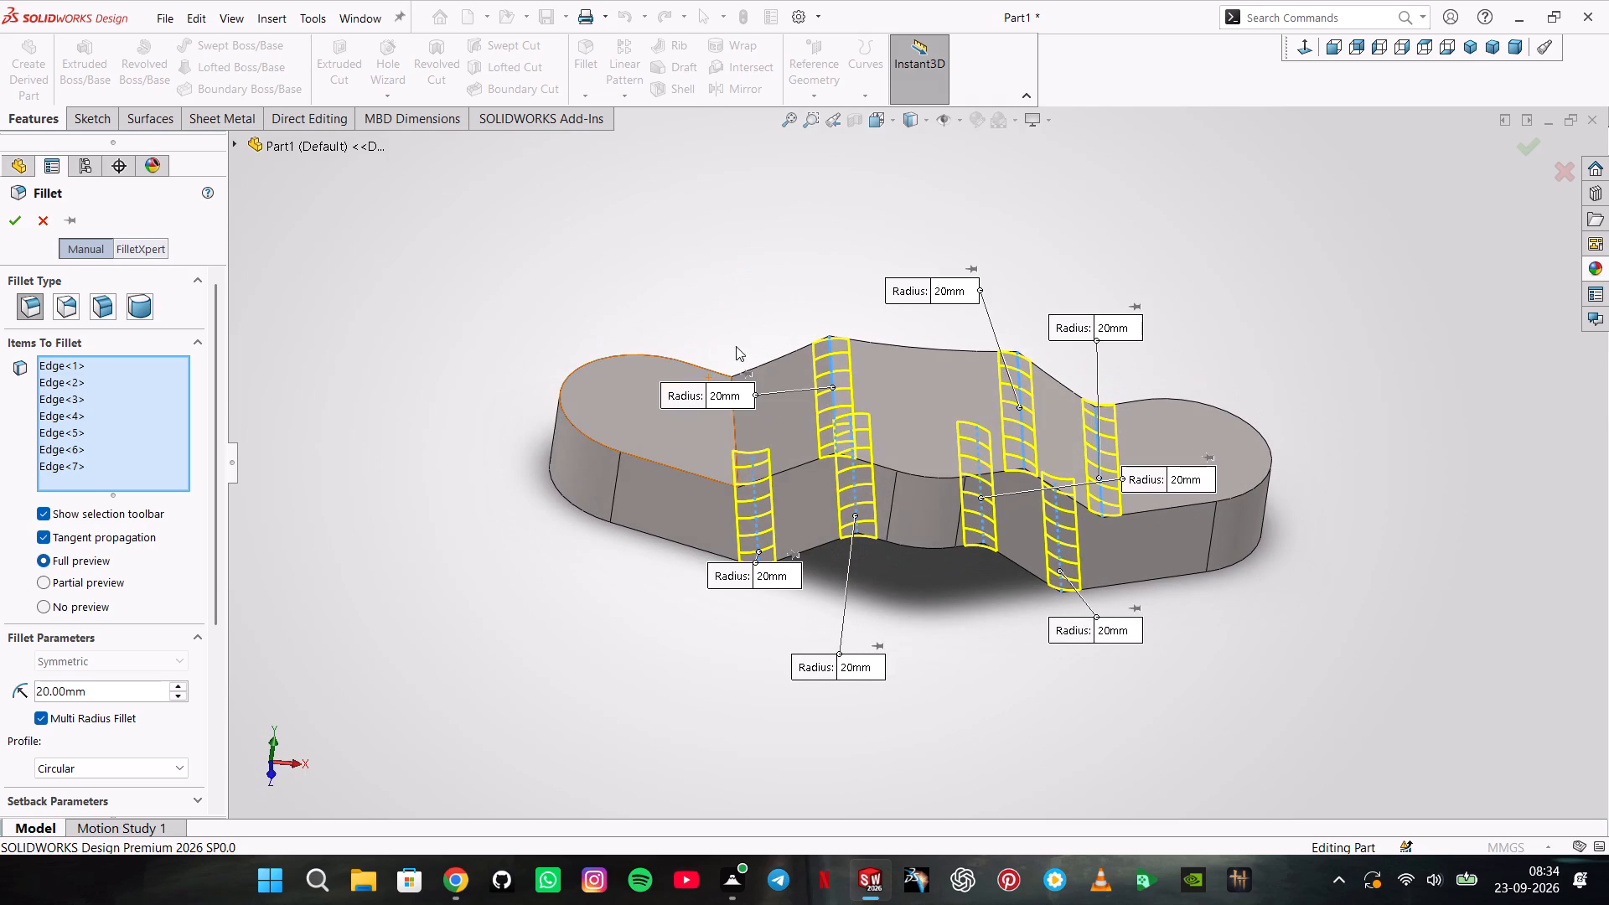
pyautogui.click(735, 422)
# Set the fillet radius of both upper valley edges beside the end lobes to 30 mm.
pyautogui.moveTo(739, 303); pyautogui.dragTo(739, 302, button='middle')
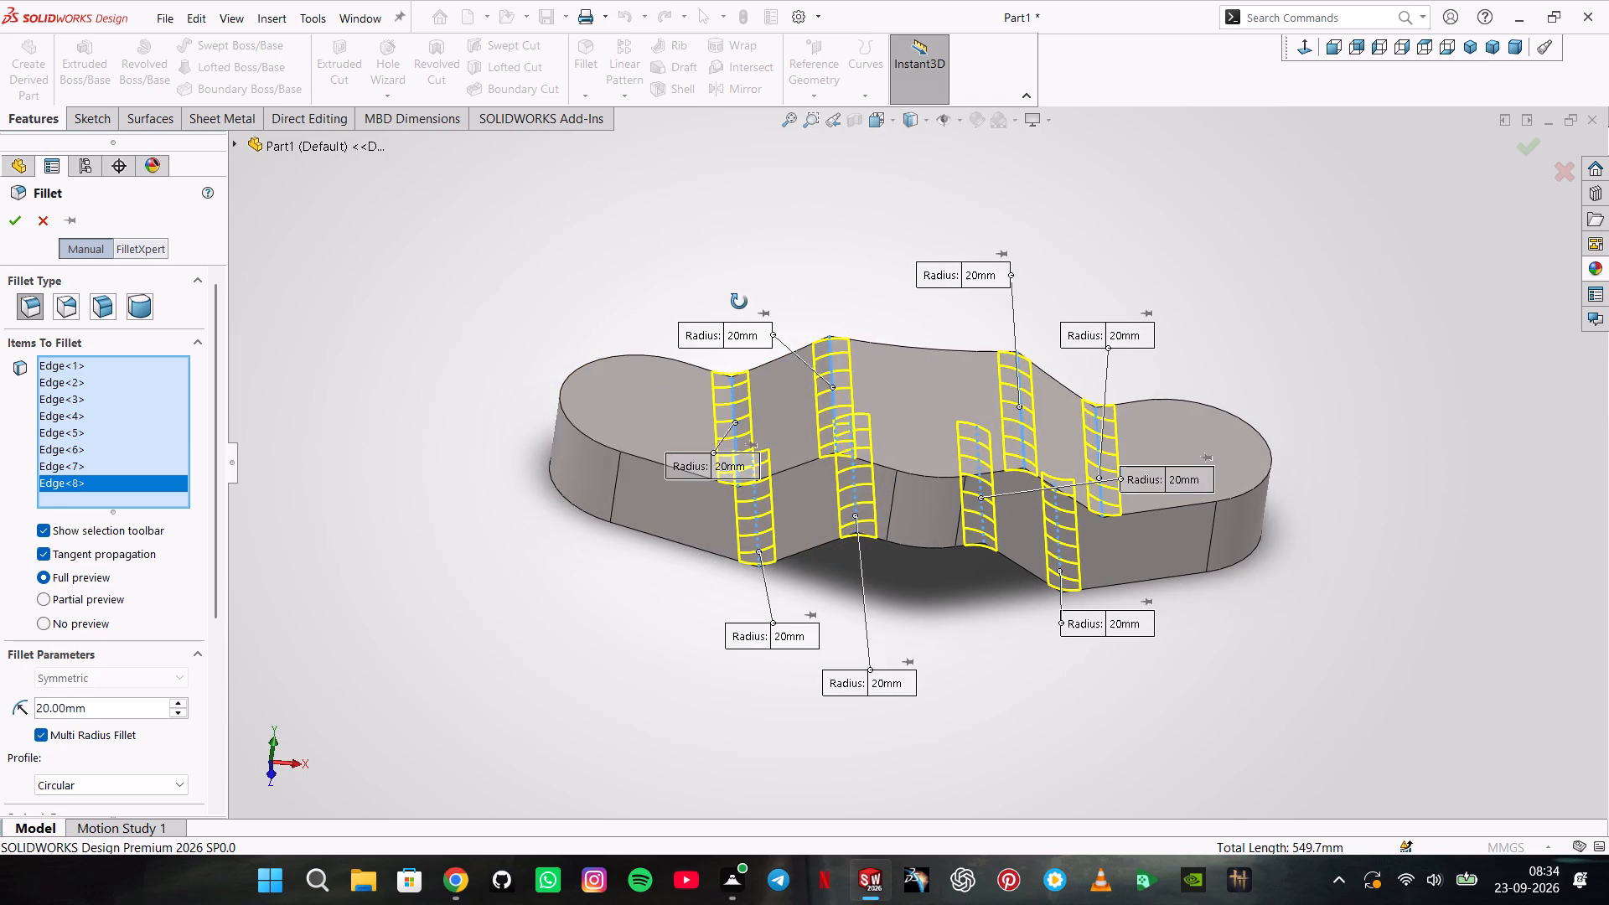
pyautogui.moveTo(739, 302); pyautogui.dragTo(709, 251, button='middle')
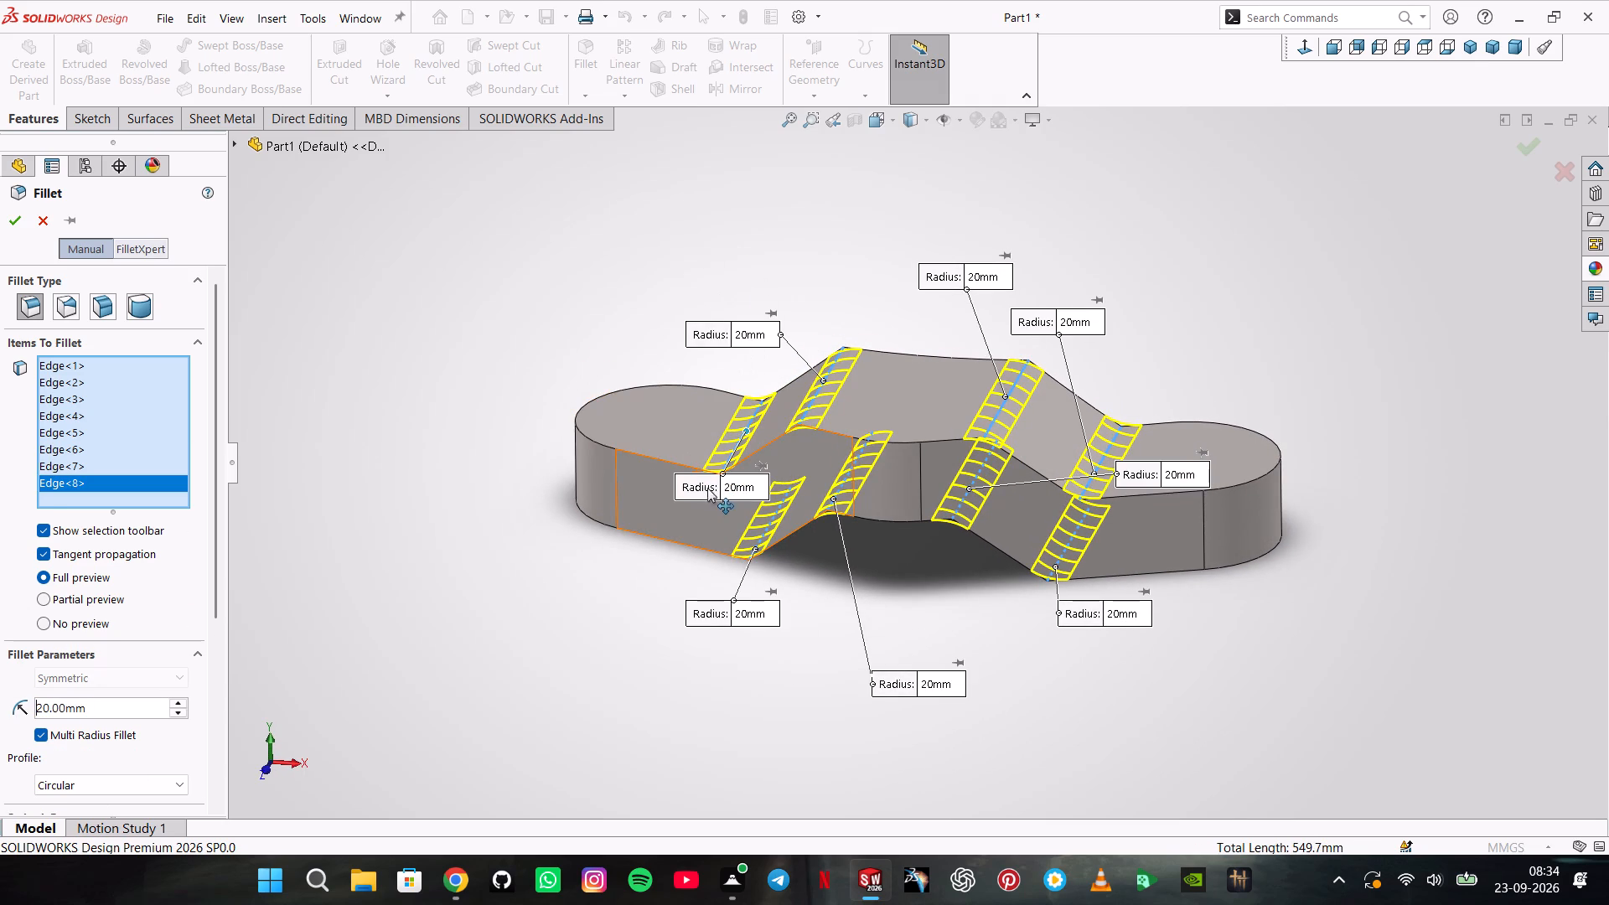
pyautogui.click(733, 488)
pyautogui.write('30')
pyautogui.press('Return')
pyautogui.click(1070, 318)
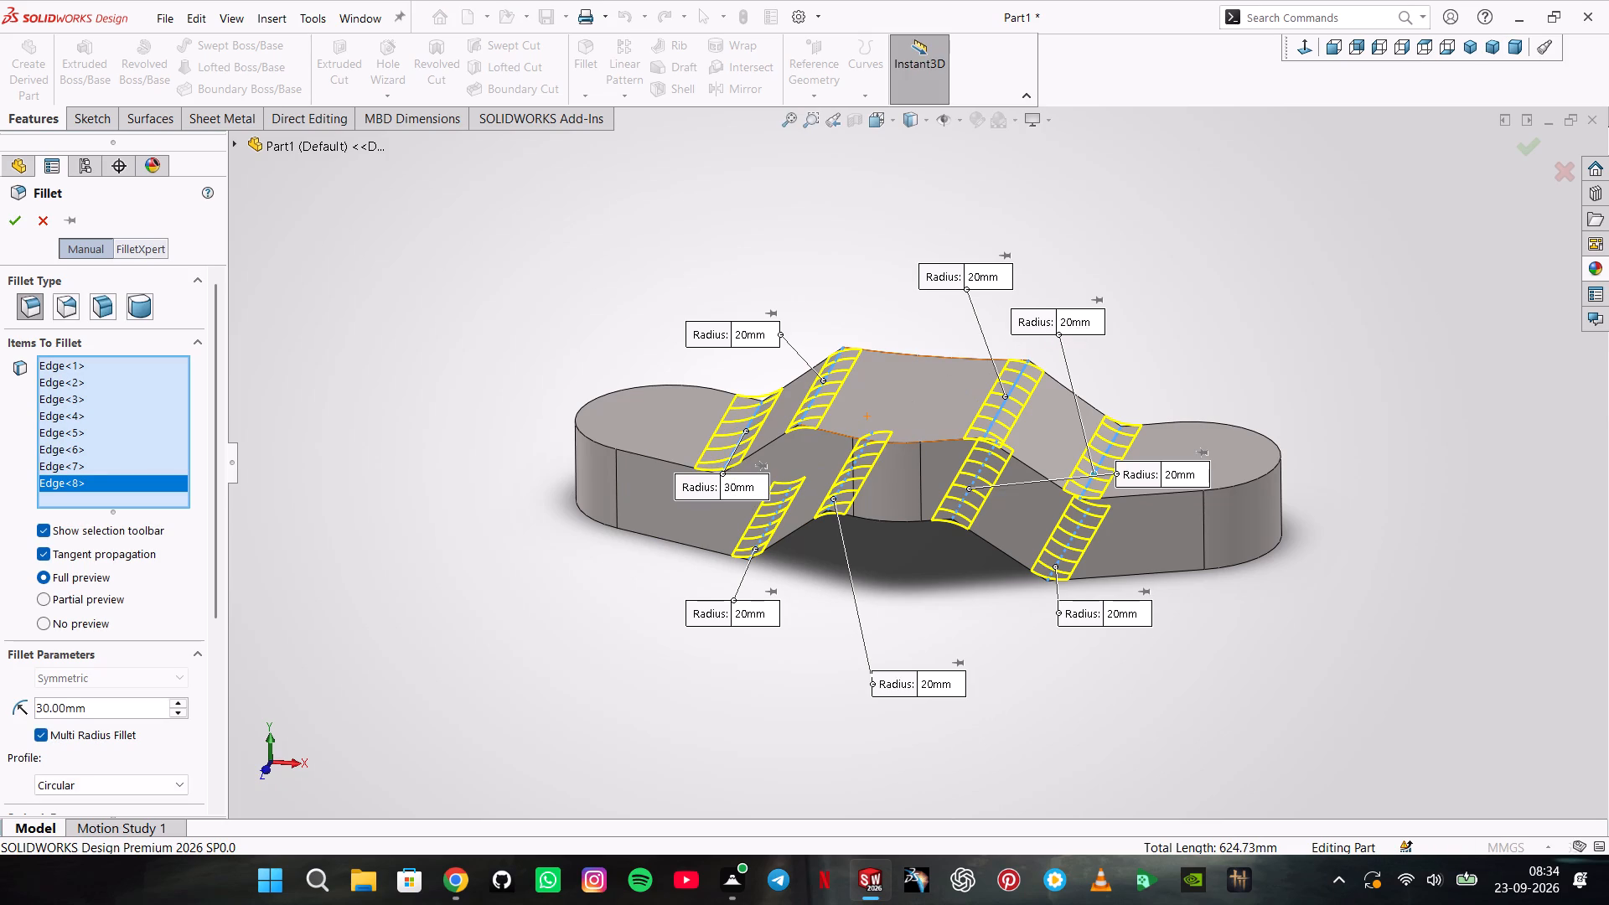
pyautogui.write('30')
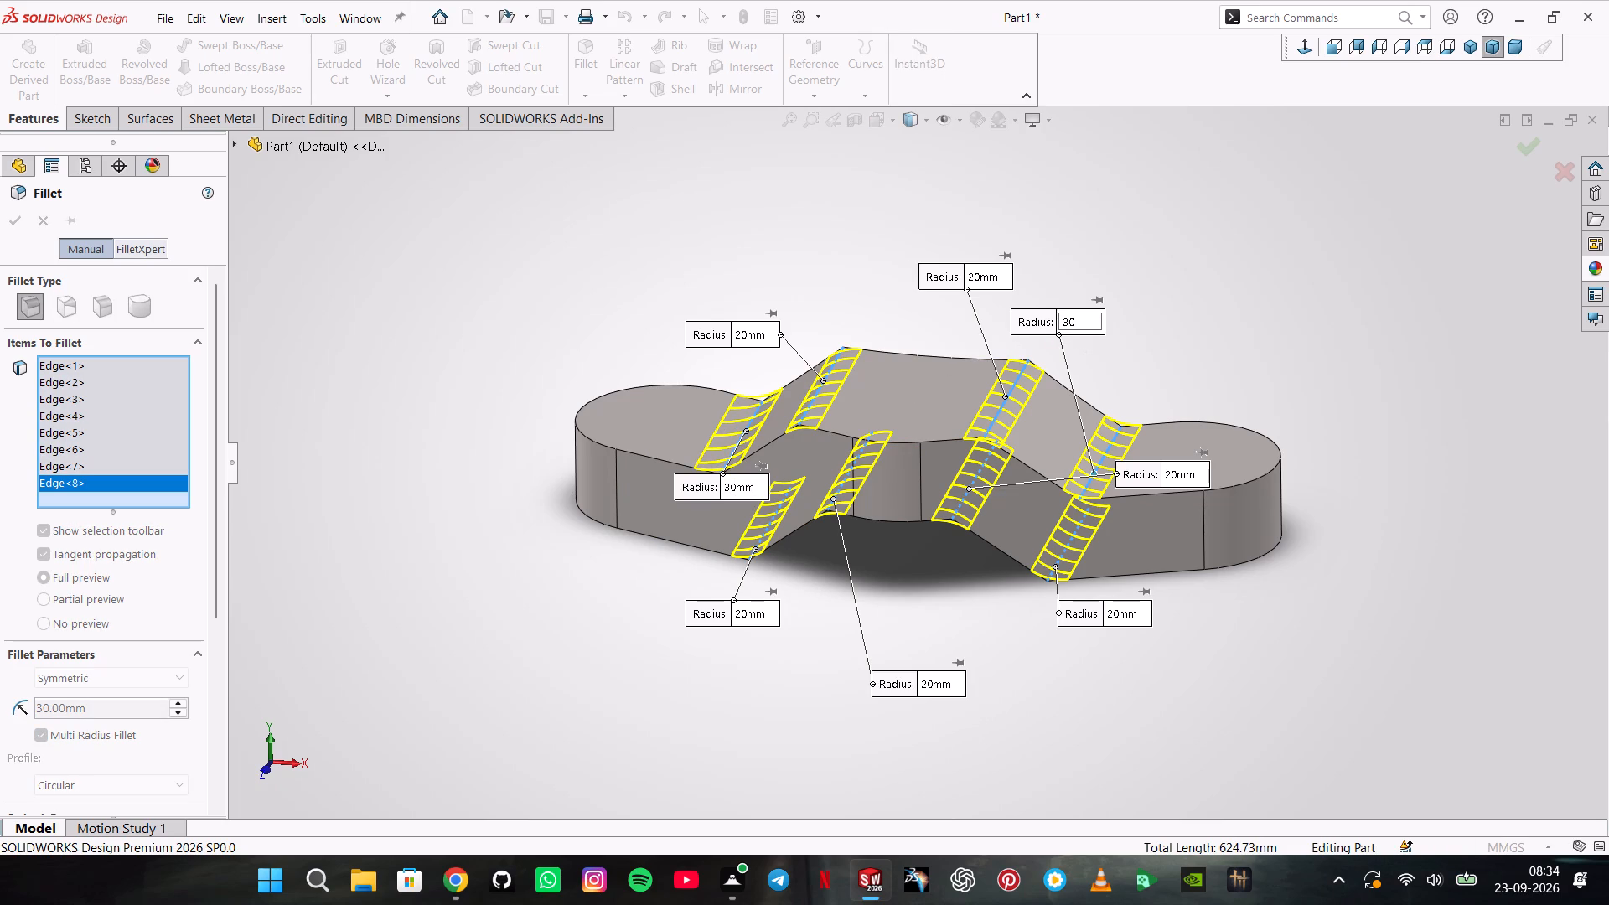
pyautogui.press('Return')
# Examine the fillet preview and its radius callouts around the top and underside bends of the part.
pyautogui.moveTo(1115, 376); pyautogui.dragTo(1122, 127, button='middle')
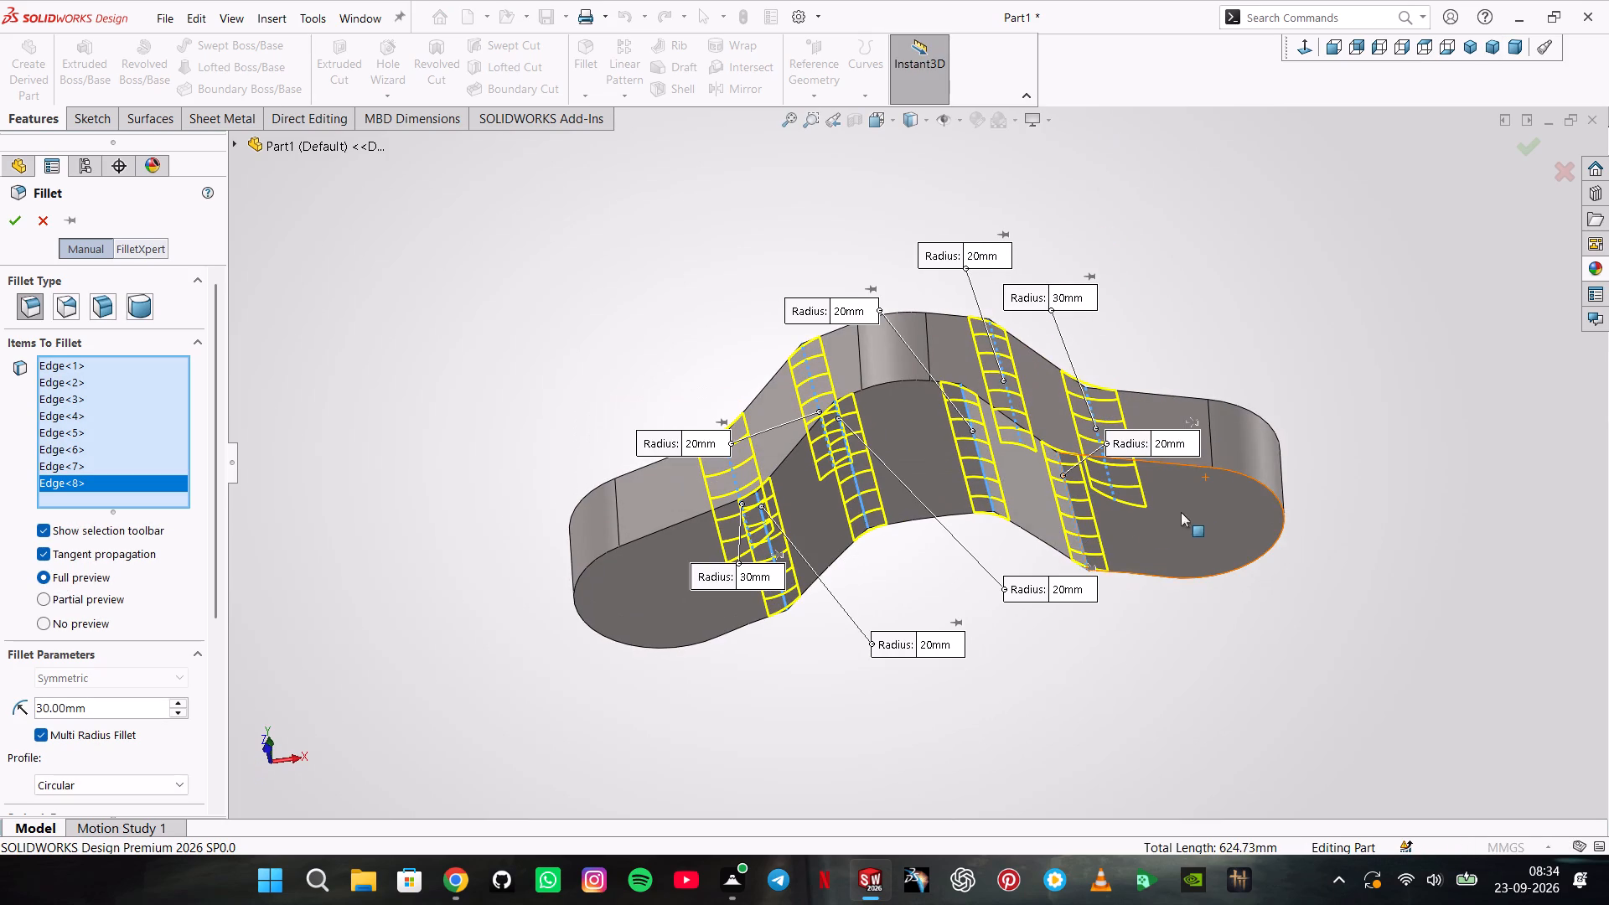
pyautogui.moveTo(975, 515); pyautogui.dragTo(959, 406, button='middle')
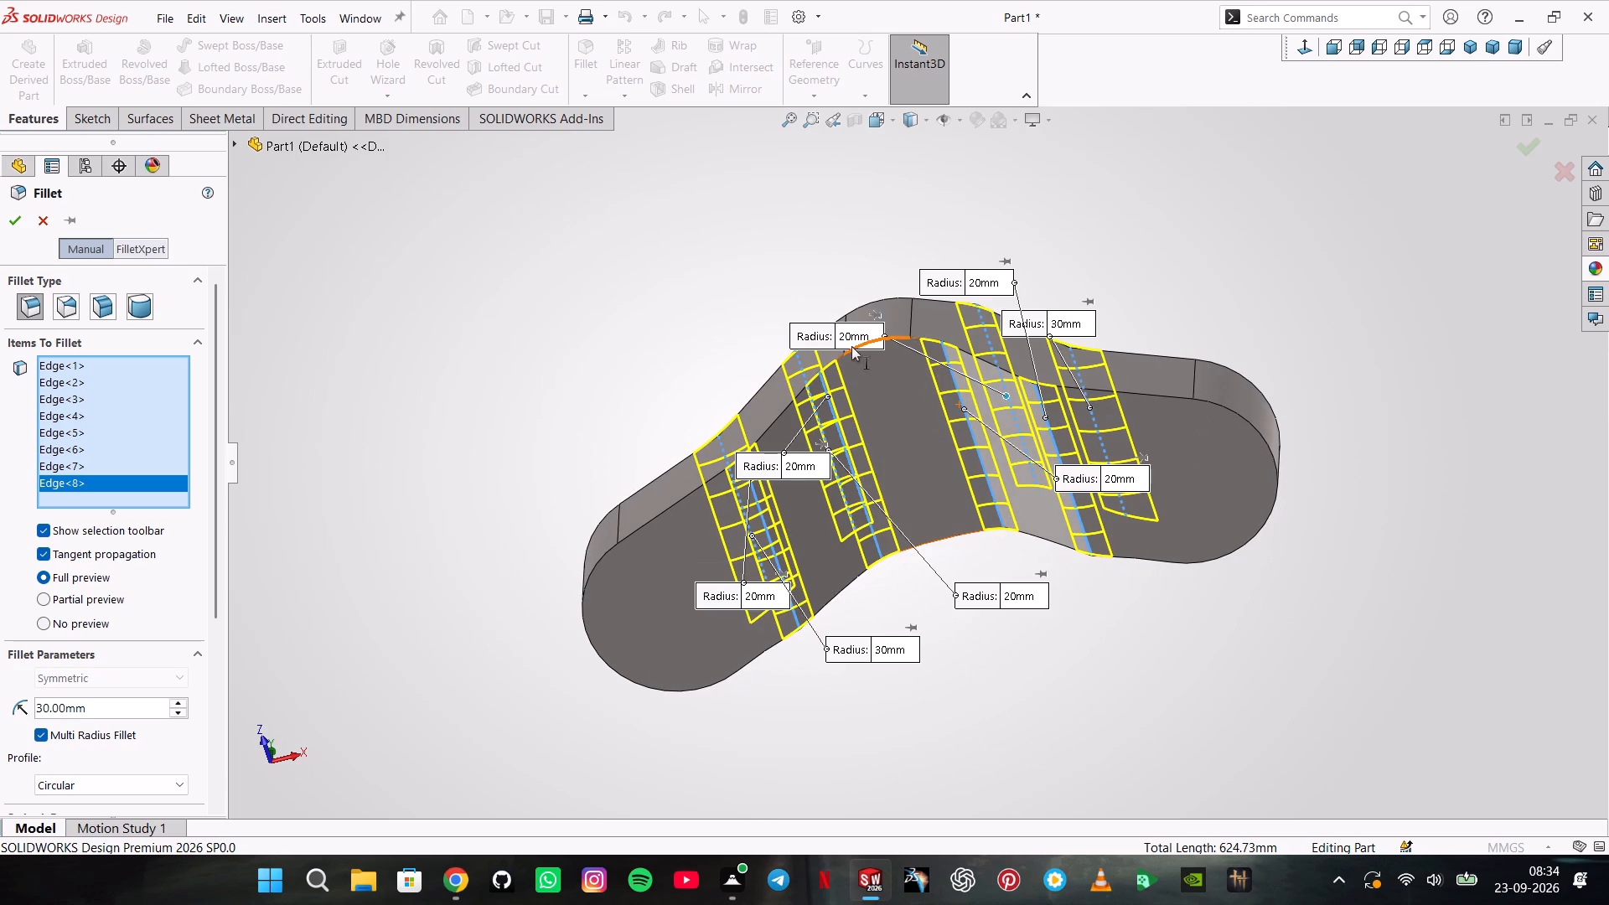
pyautogui.moveTo(828, 289); pyautogui.dragTo(840, 359, button='middle')
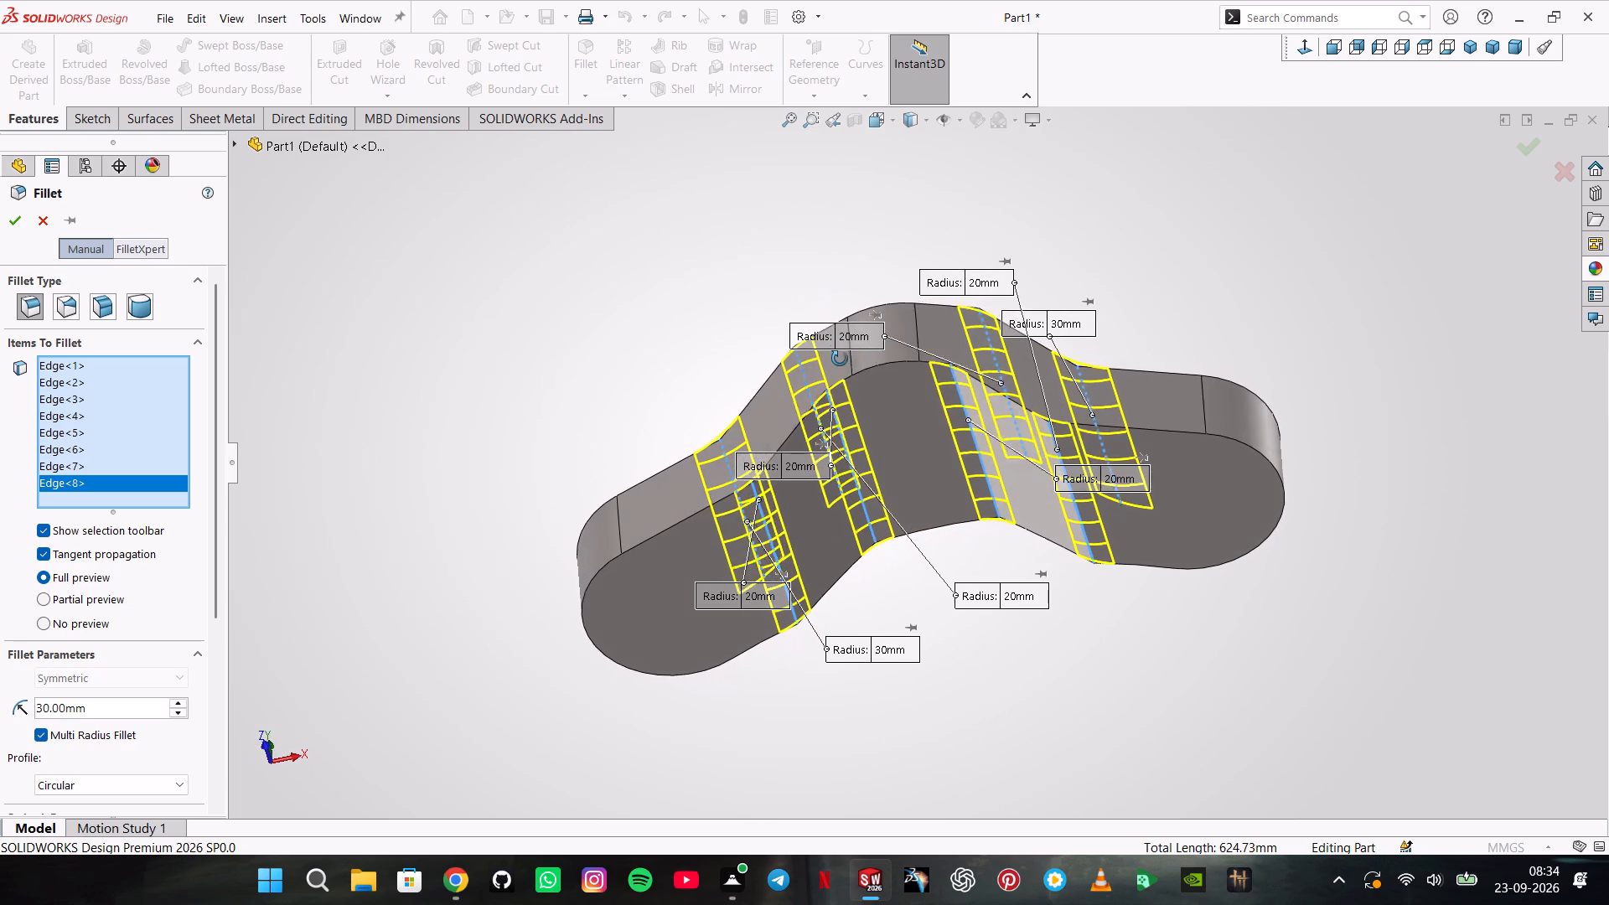
pyautogui.moveTo(840, 359); pyautogui.dragTo(868, 648, button='middle')
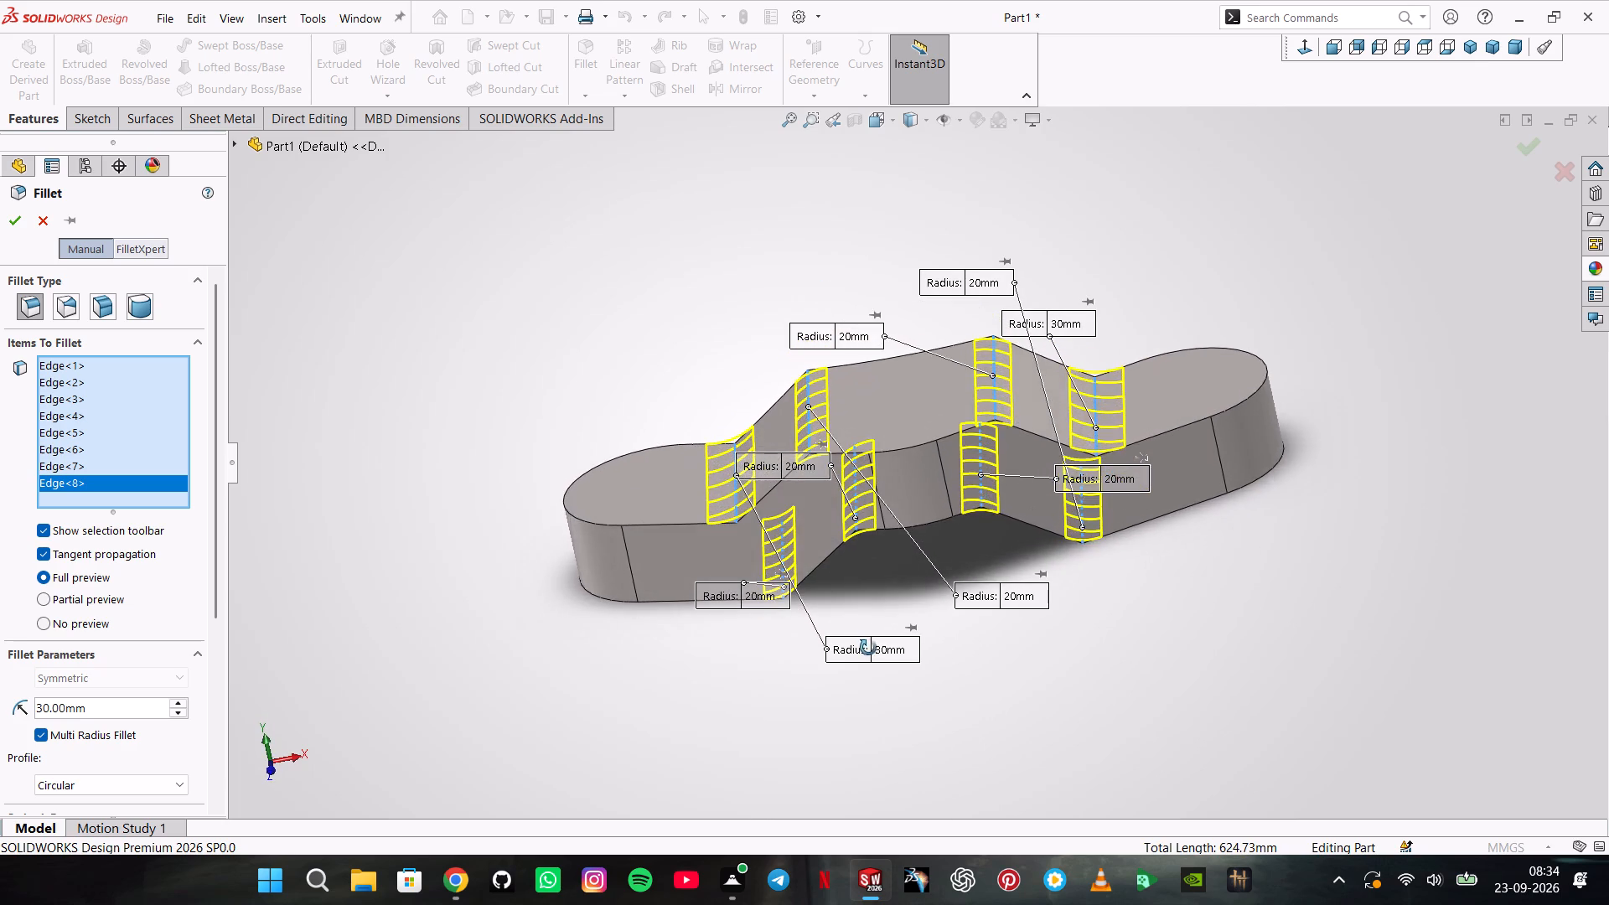
pyautogui.moveTo(868, 648); pyautogui.dragTo(868, 471, button='middle')
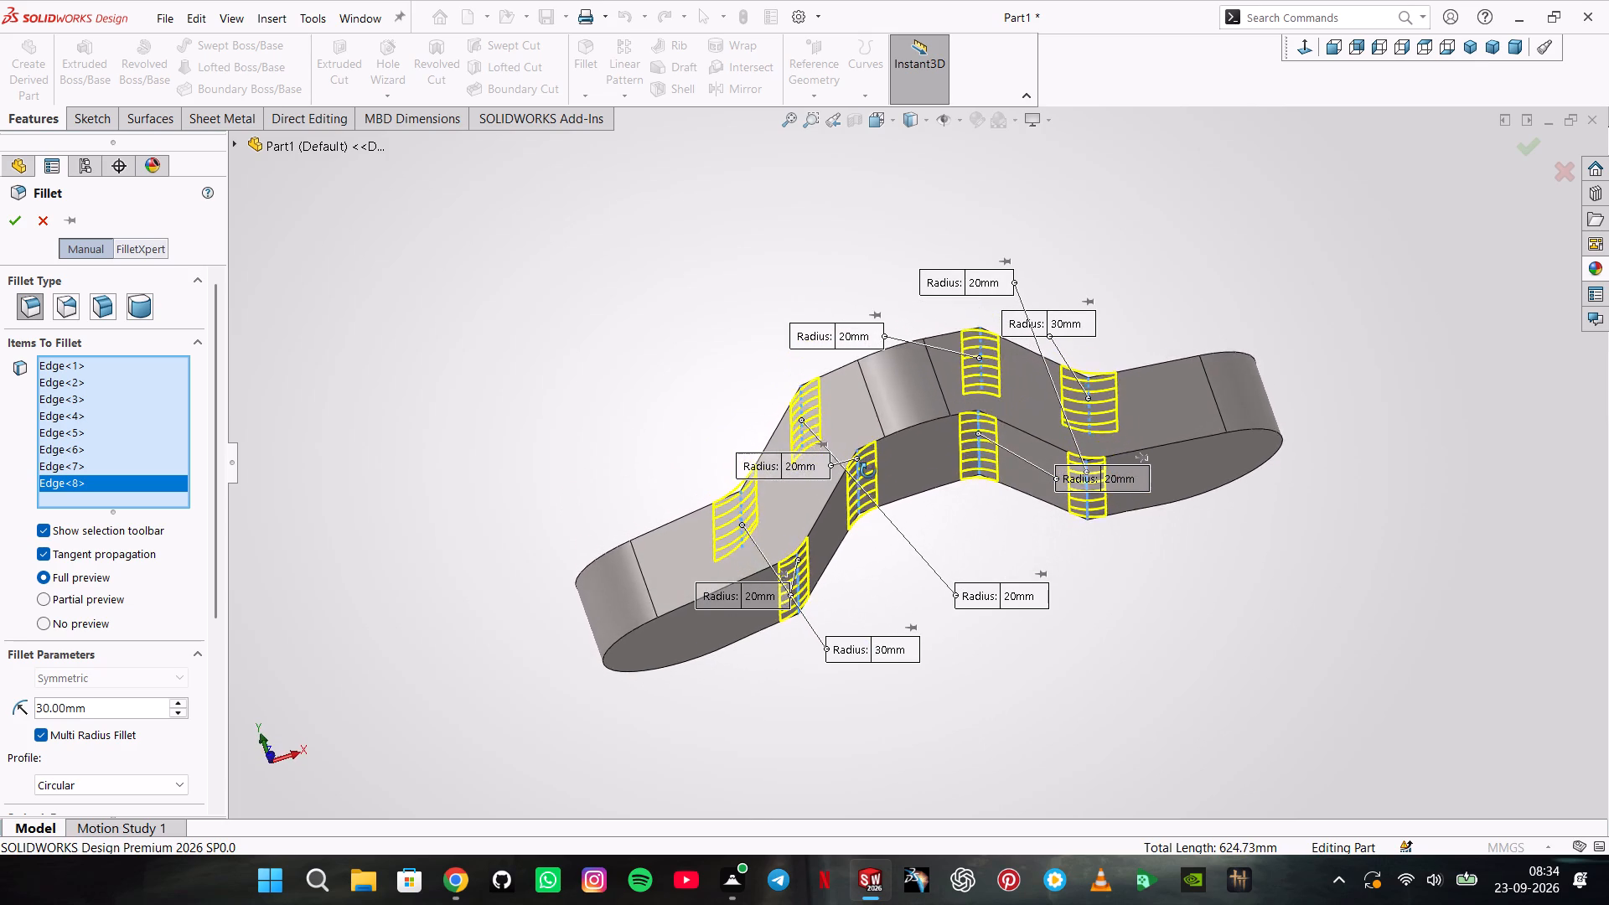
pyautogui.moveTo(868, 471); pyautogui.dragTo(1104, 712, button='middle')
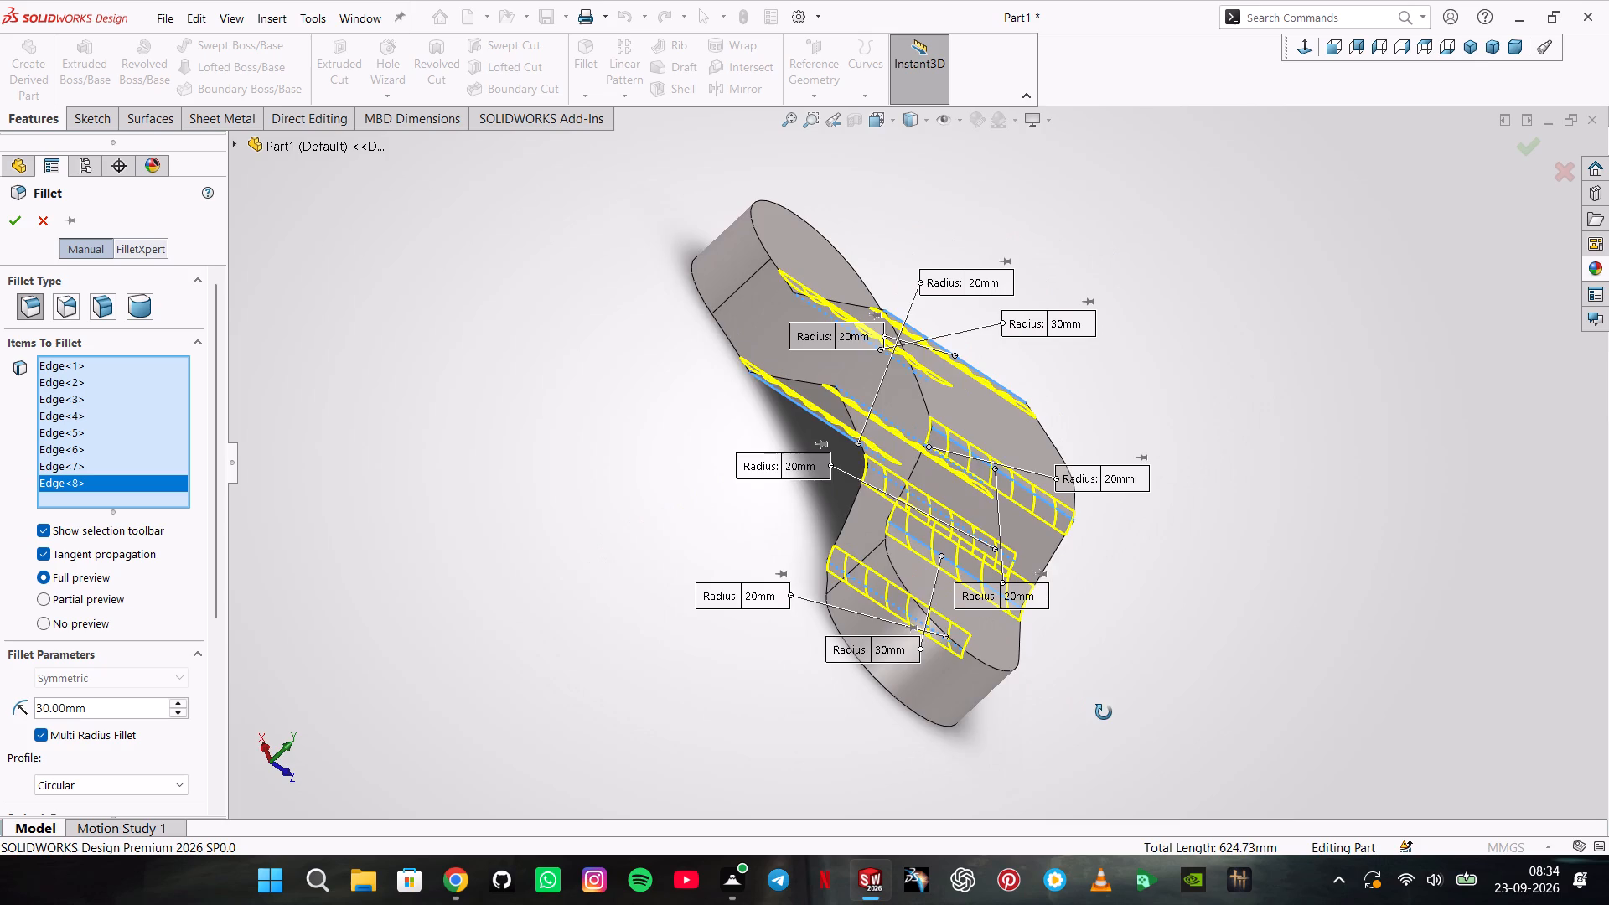
pyautogui.moveTo(1104, 712); pyautogui.dragTo(918, 434, button='middle')
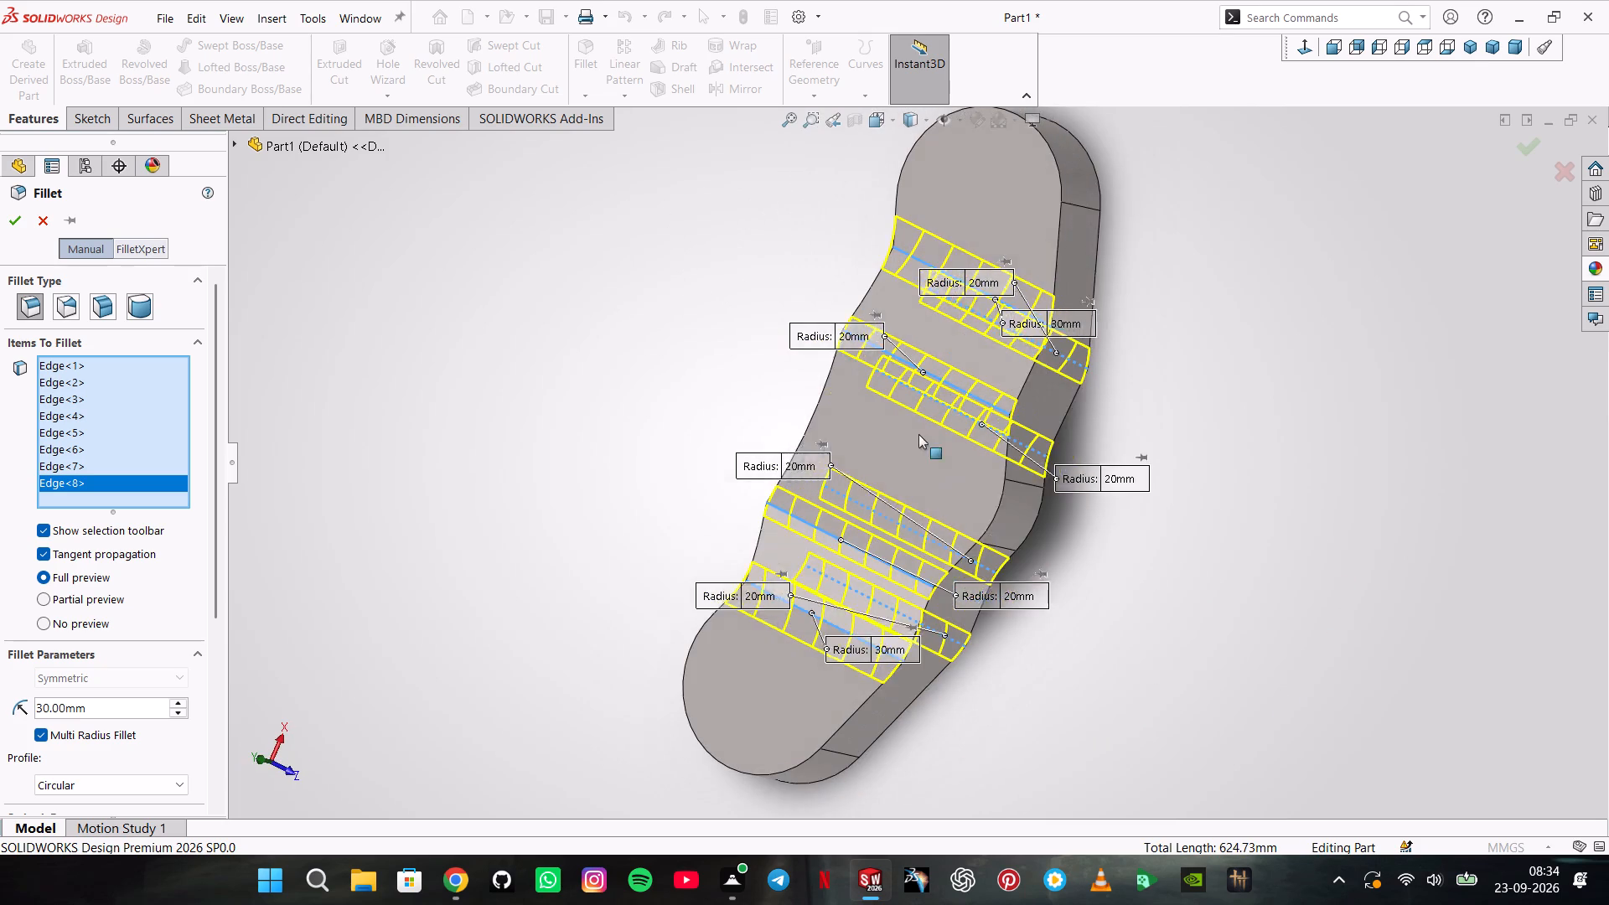
pyautogui.moveTo(918, 434); pyautogui.dragTo(923, 450, button='middle')
# Set the fillet radius of the outer +X and inner -X bend edges on the underside to 19 mm.
pyautogui.click(1495, 47)
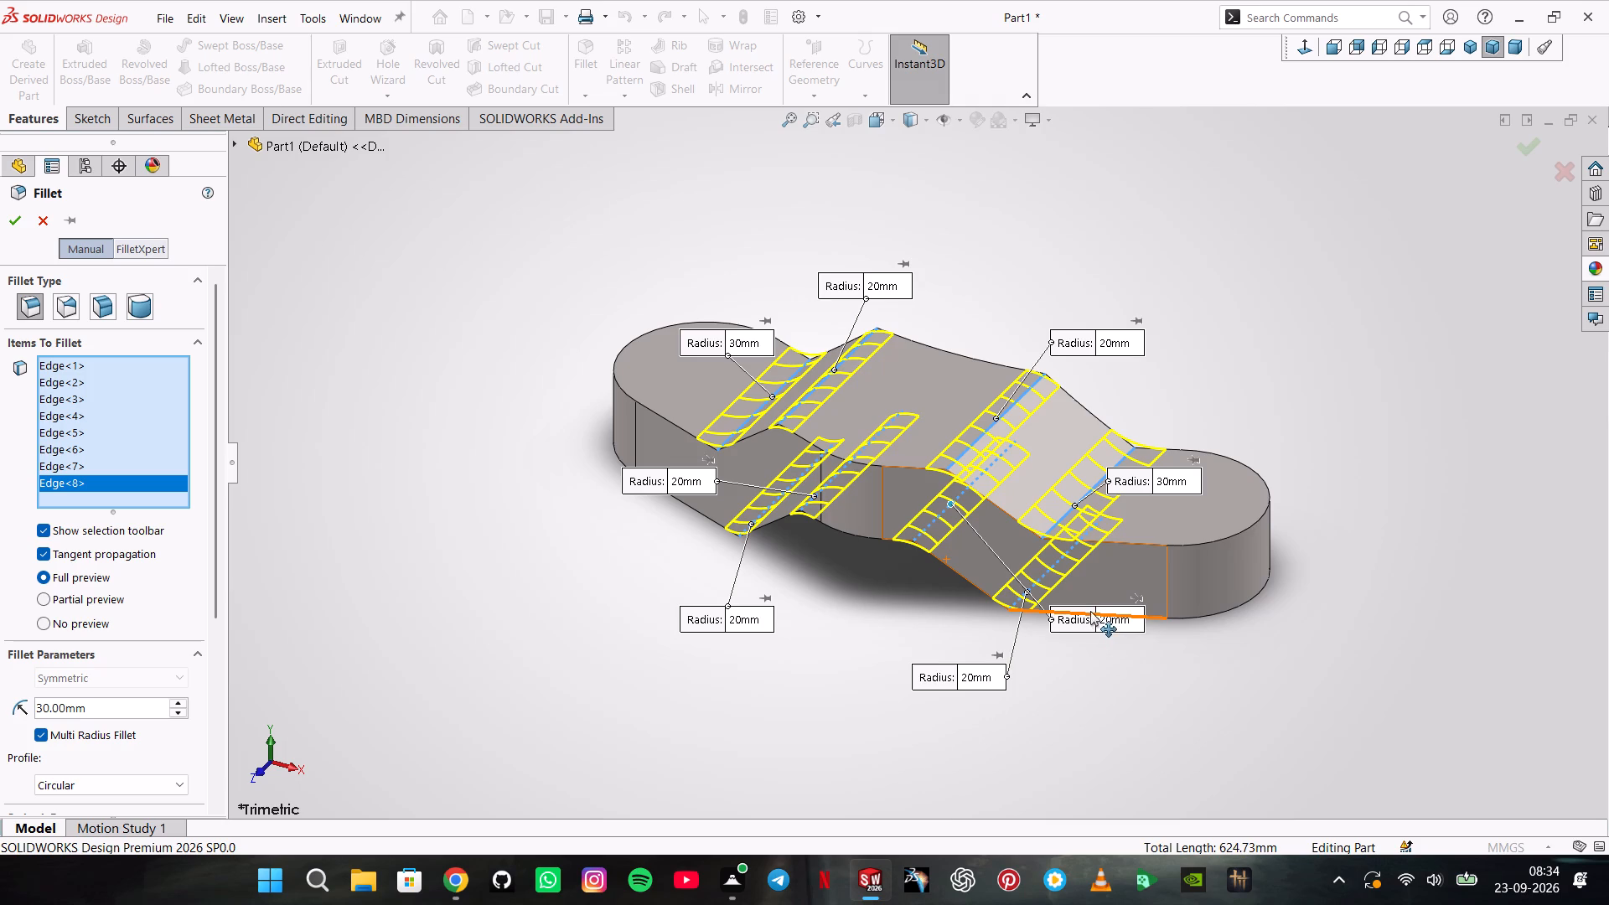
pyautogui.moveTo(1090, 611); pyautogui.dragTo(1099, 568, button='middle')
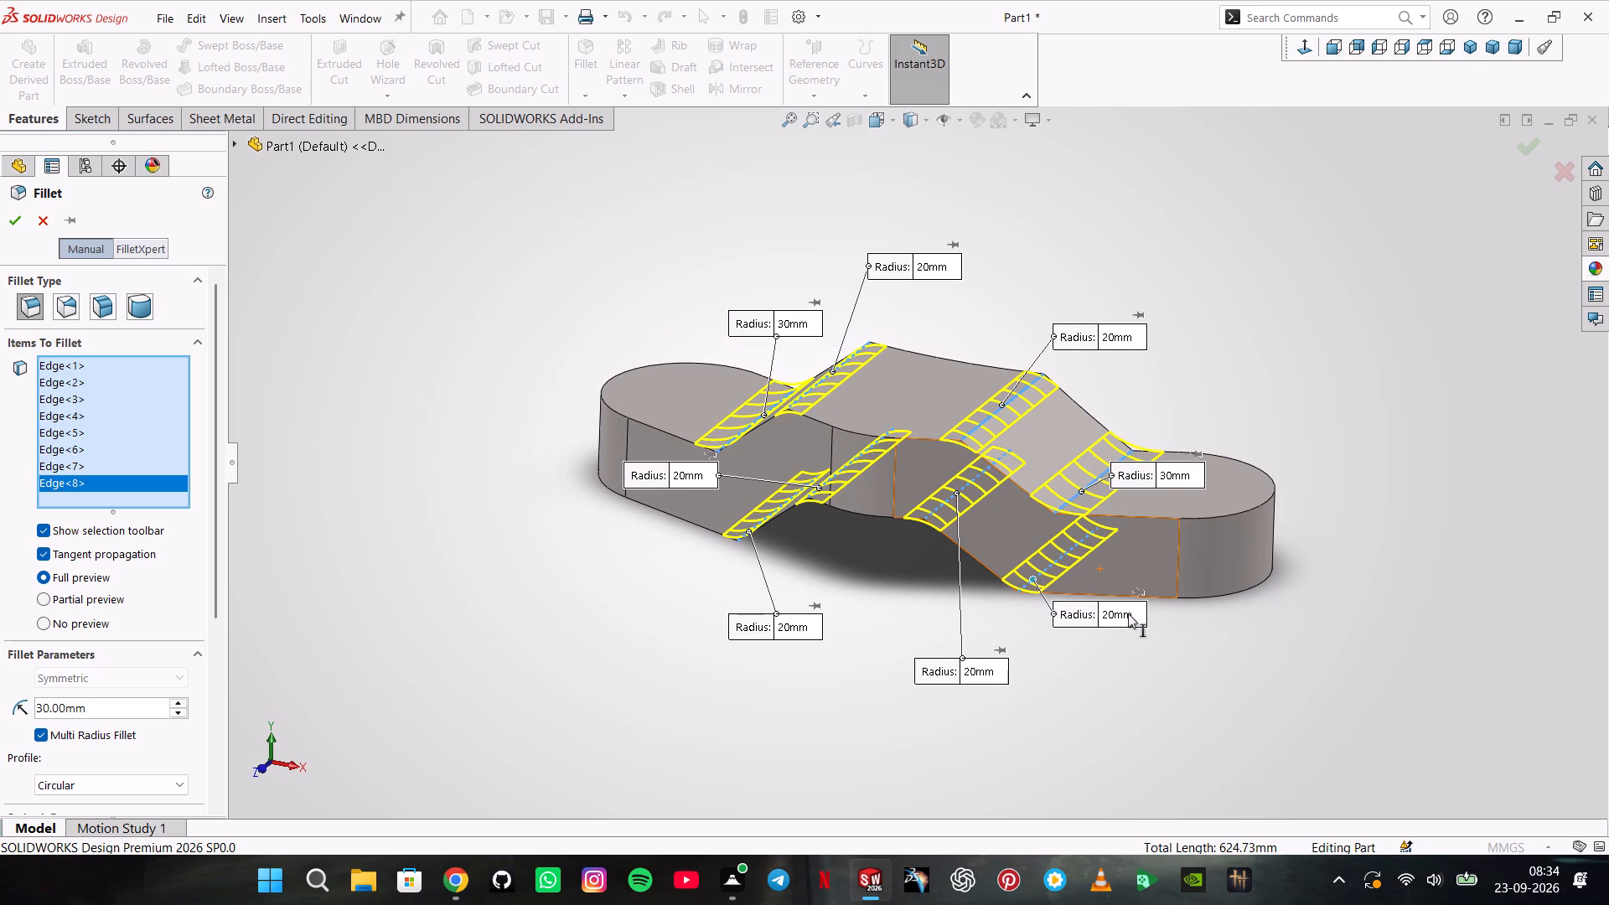
pyautogui.click(1127, 611)
pyautogui.write('19')
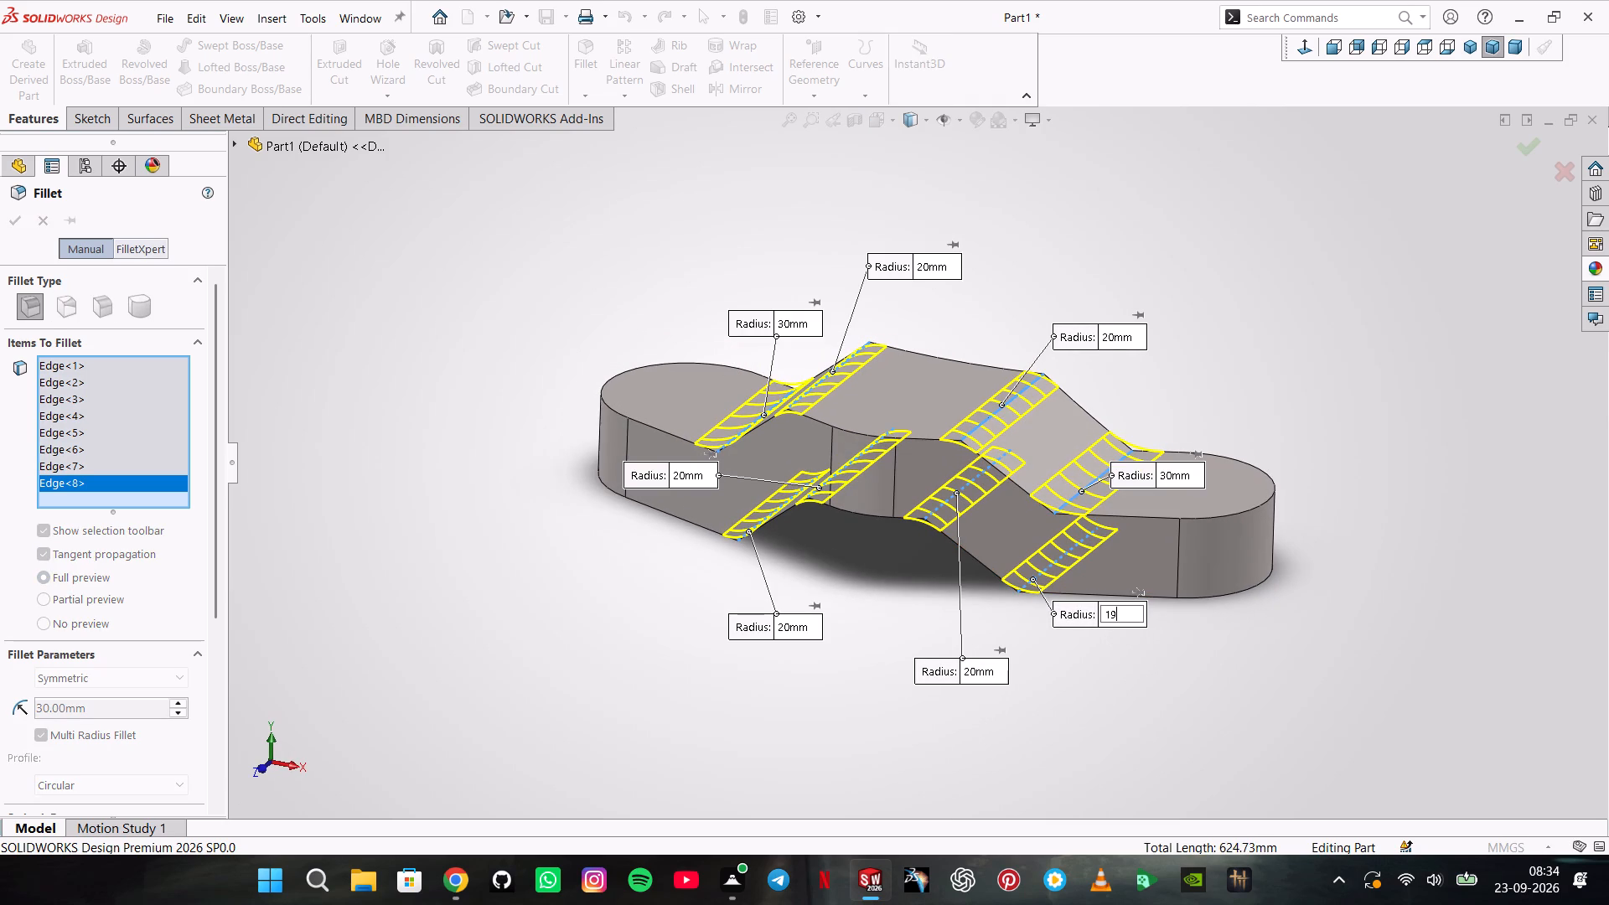
pyautogui.press('Return')
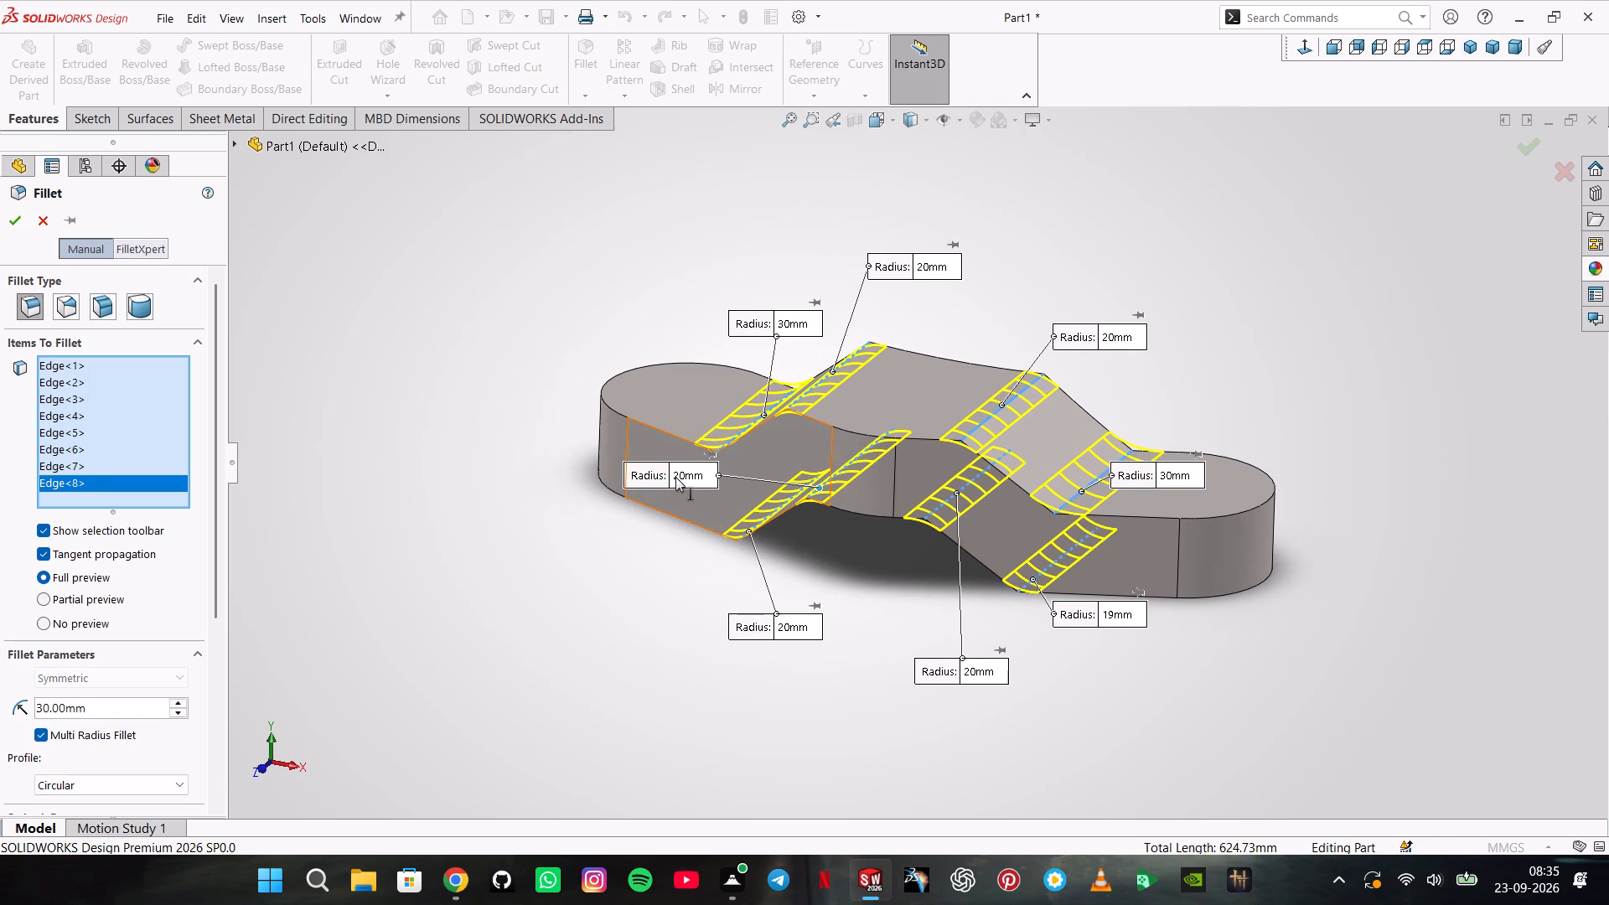
pyautogui.click(675, 473)
pyautogui.write('19')
pyautogui.press('Return')
# Set the fillet radius of the outer -X and inner +X bend edges on the underside to 30 mm.
pyautogui.click(794, 628)
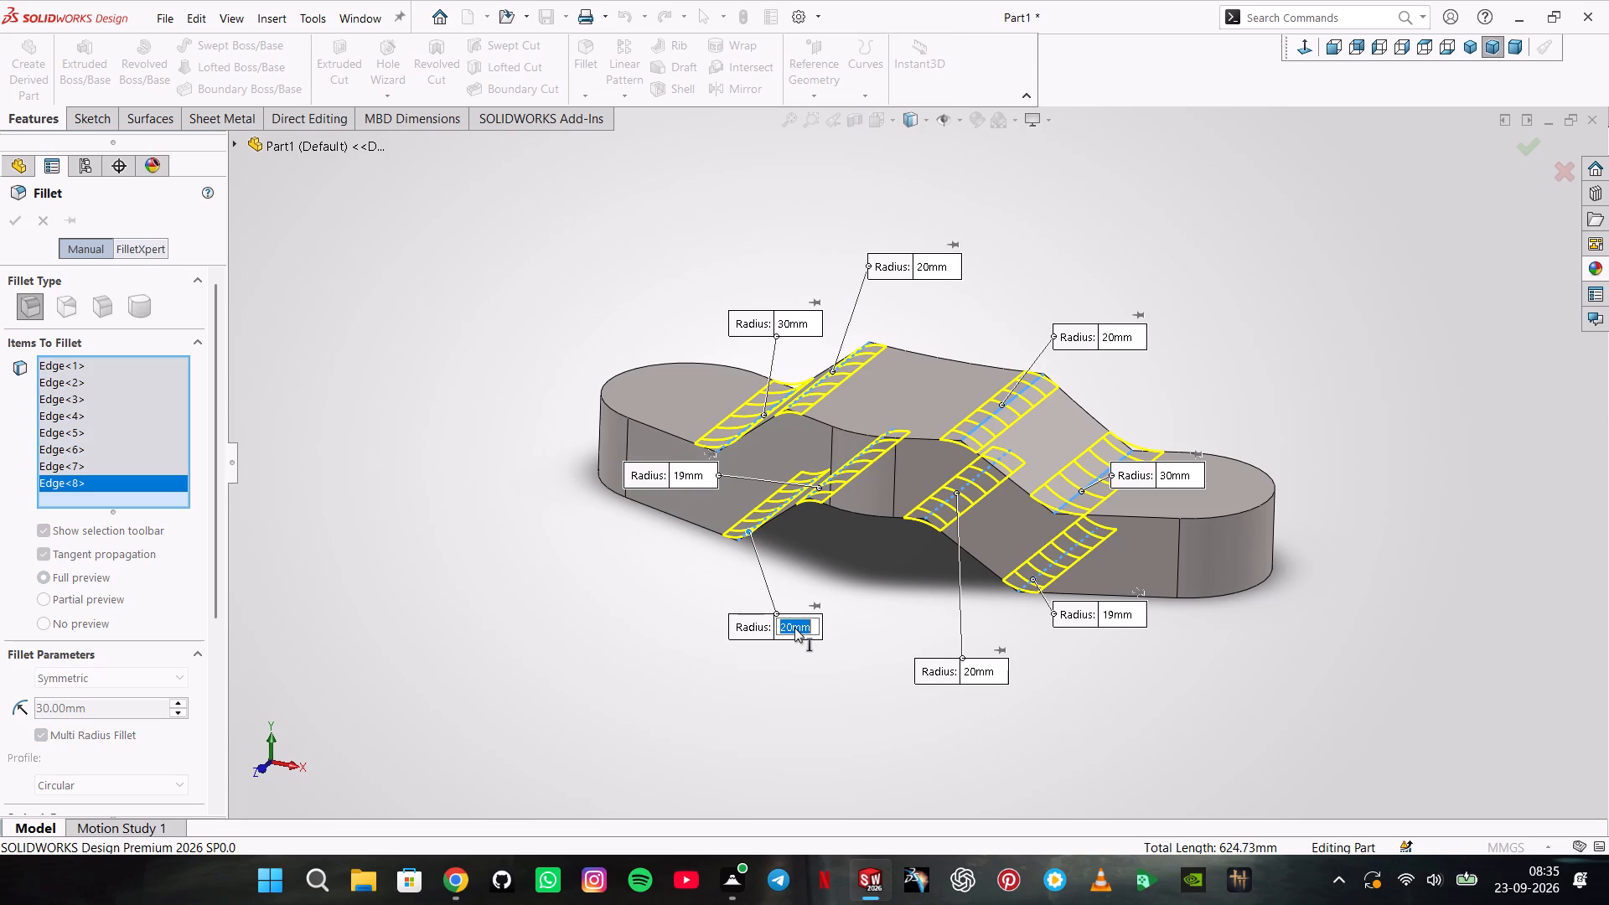
pyautogui.write('30')
pyautogui.press('Return')
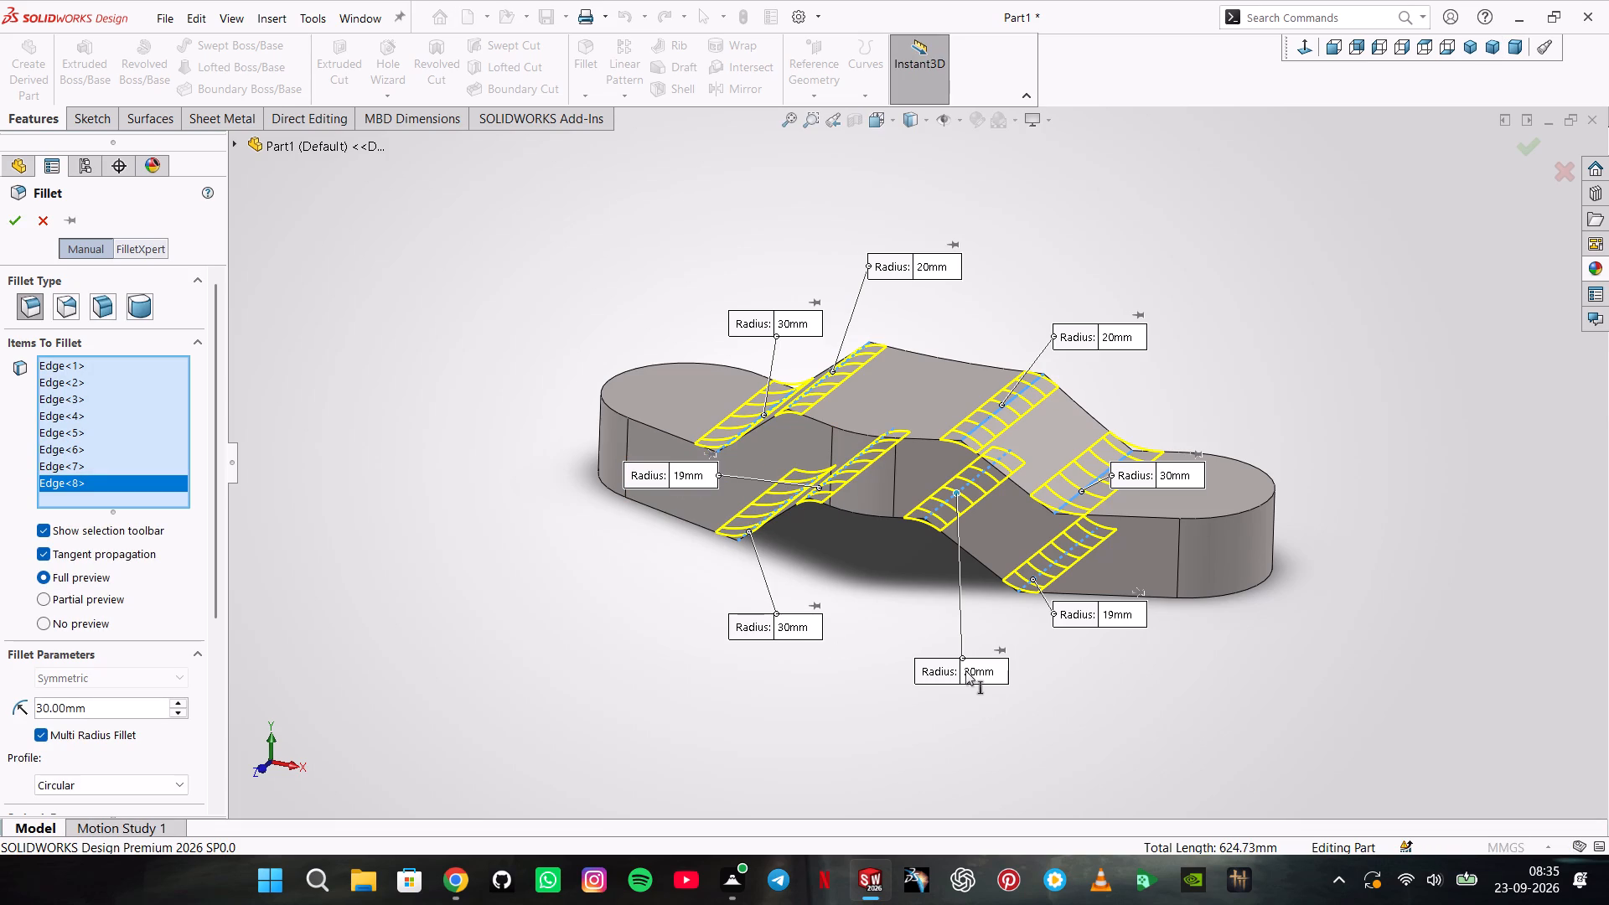
pyautogui.click(965, 670)
pyautogui.write('32')
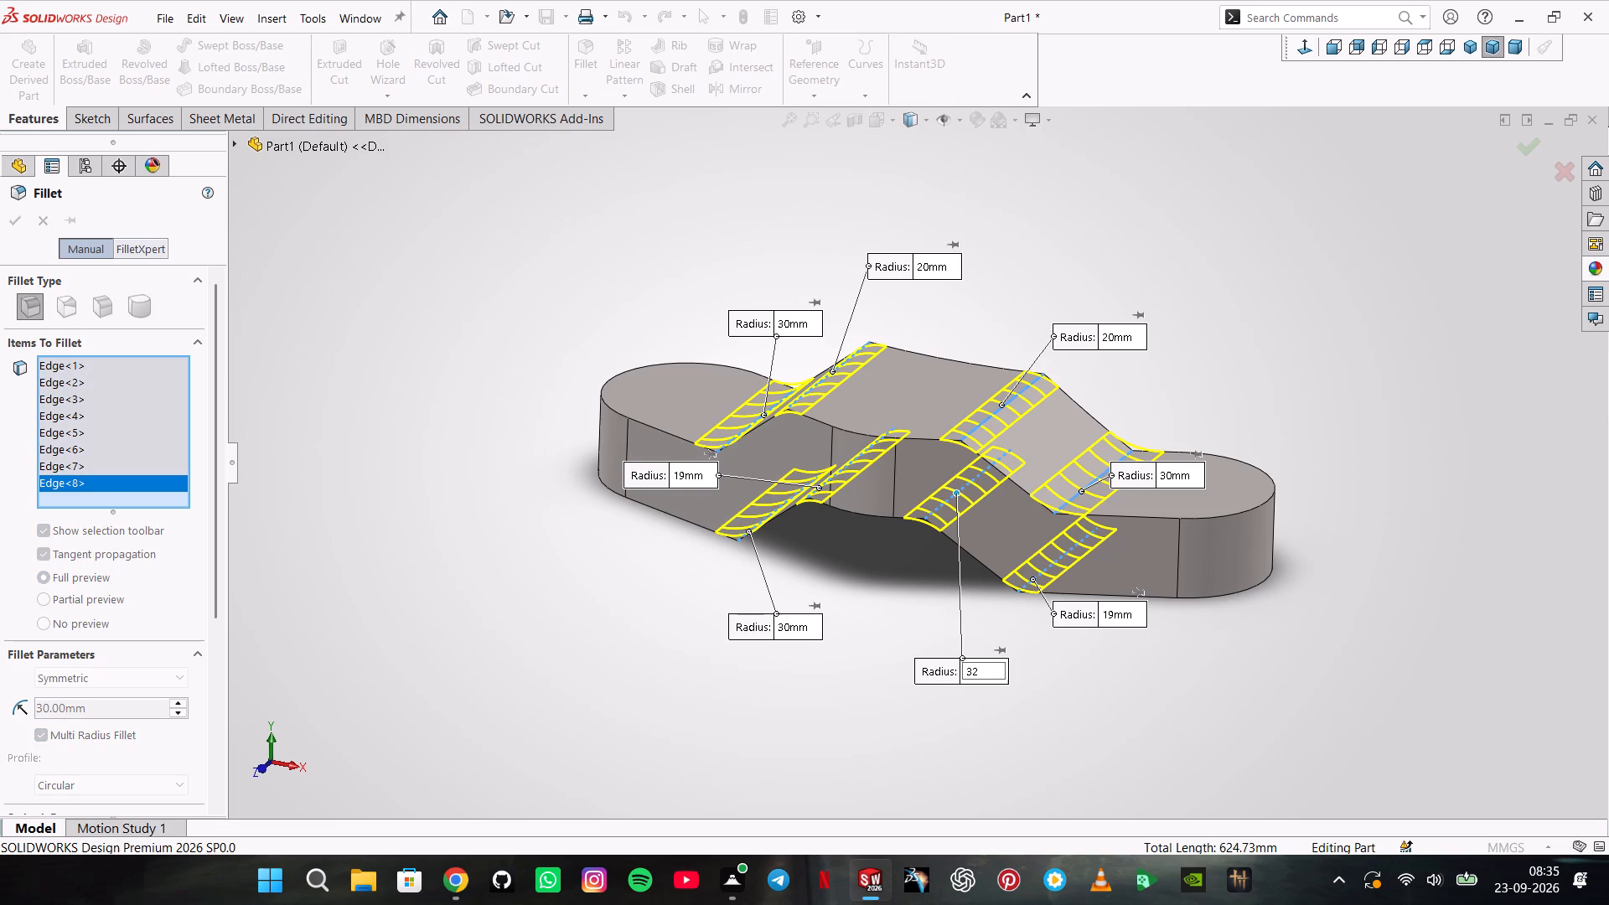
pyautogui.press('BackSpace')
pyautogui.press('0')
pyautogui.press('Return')
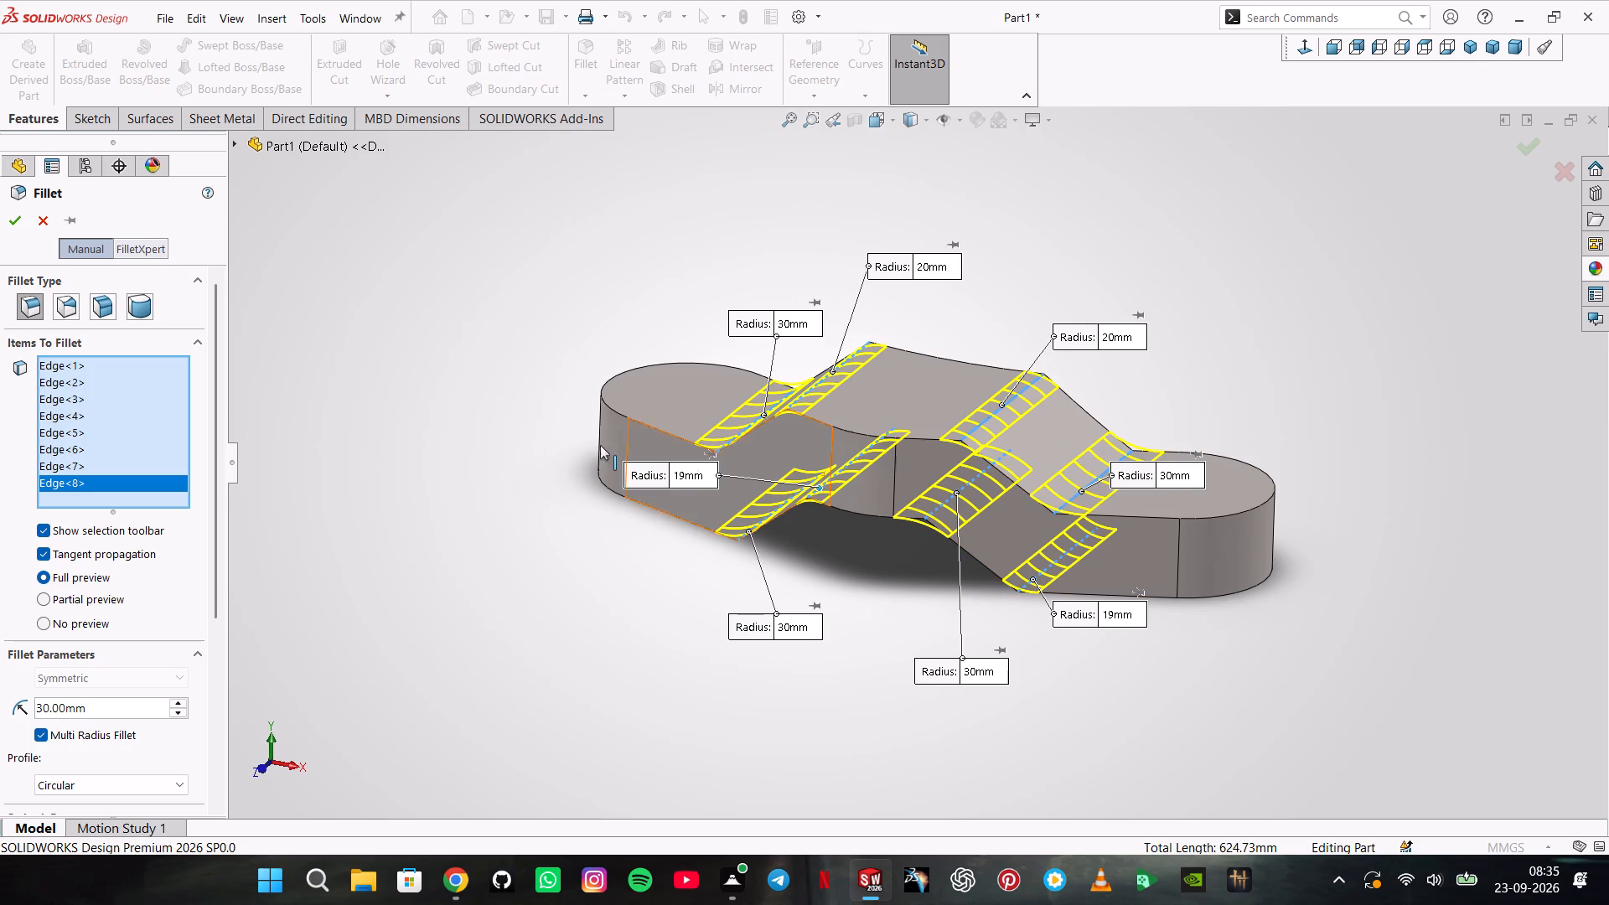
# Apply the multiple-radius fillet to the eight selected upper and underside bend edges.
pyautogui.moveTo(801, 543); pyautogui.dragTo(842, 390, button='middle')
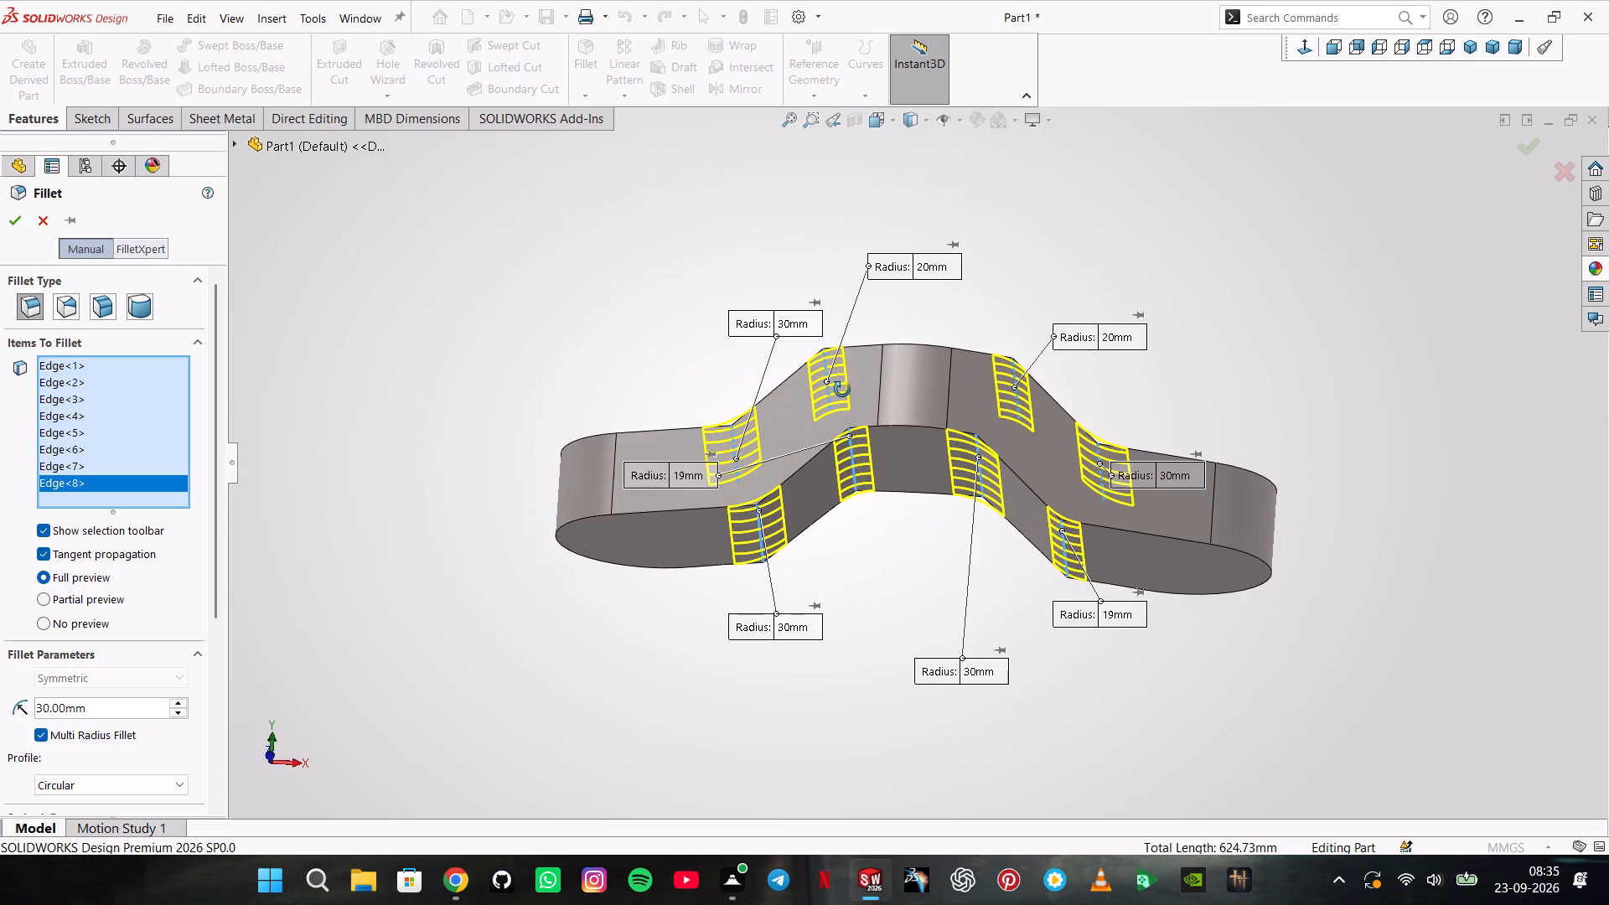
pyautogui.moveTo(842, 390); pyautogui.dragTo(840, 402, button='middle')
pyautogui.click(9, 217)
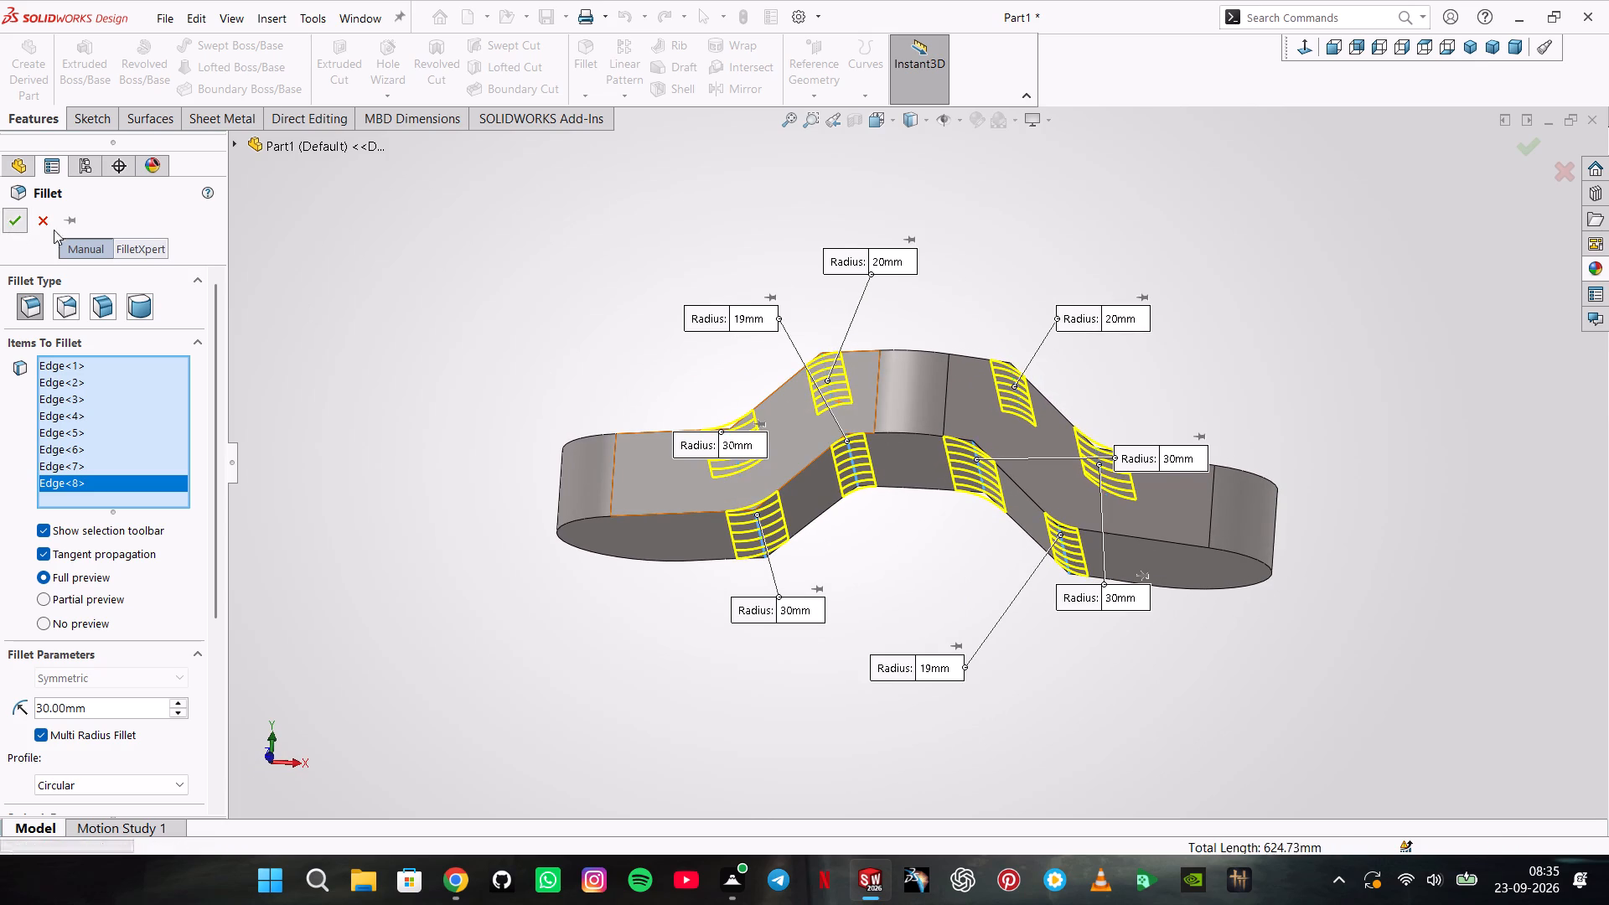
pyautogui.click(566, 335)
pyautogui.moveTo(603, 430); pyautogui.dragTo(631, 581, button='middle')
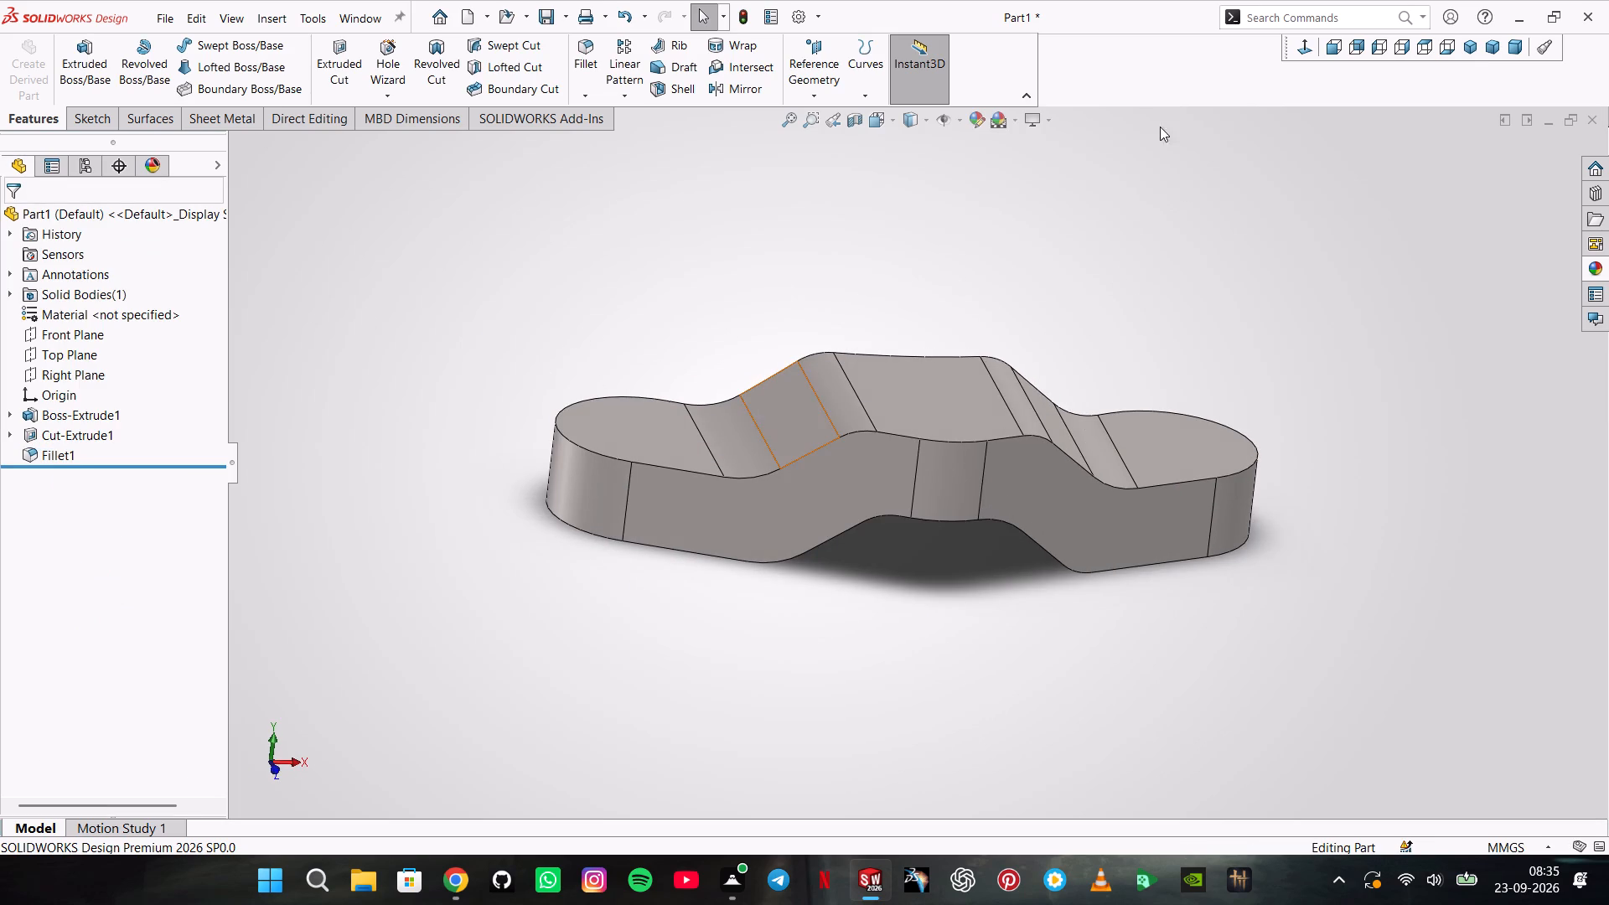
# Change the part's display scene to Kitchen.
pyautogui.click(991, 117)
pyautogui.click(991, 117)
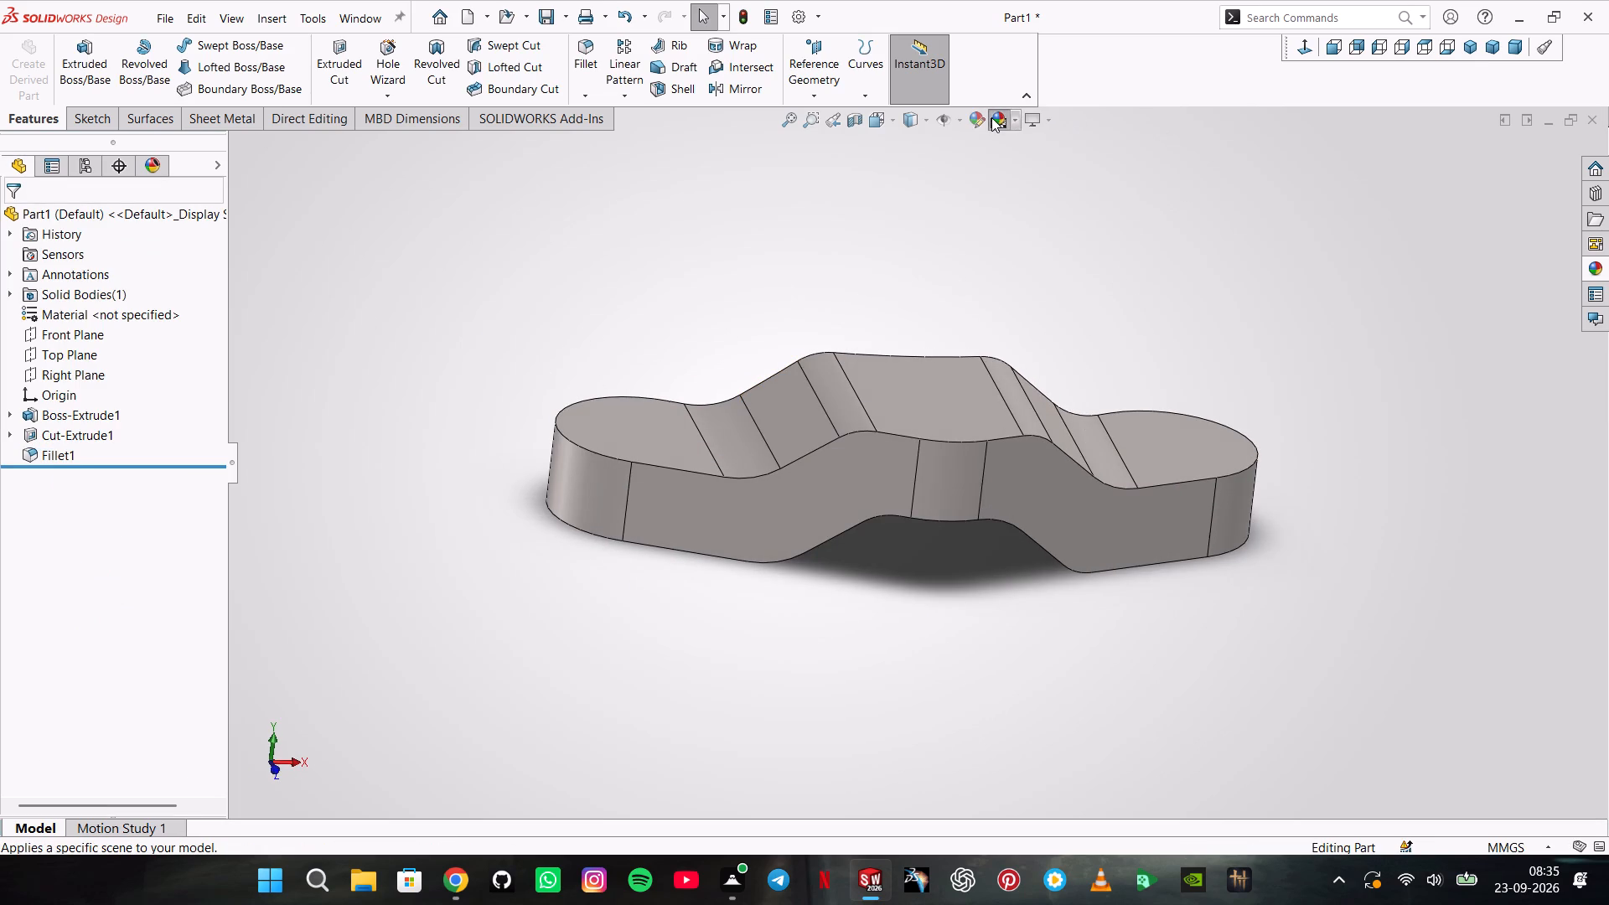
pyautogui.click(991, 117)
pyautogui.click(991, 117)
pyautogui.click(991, 117)
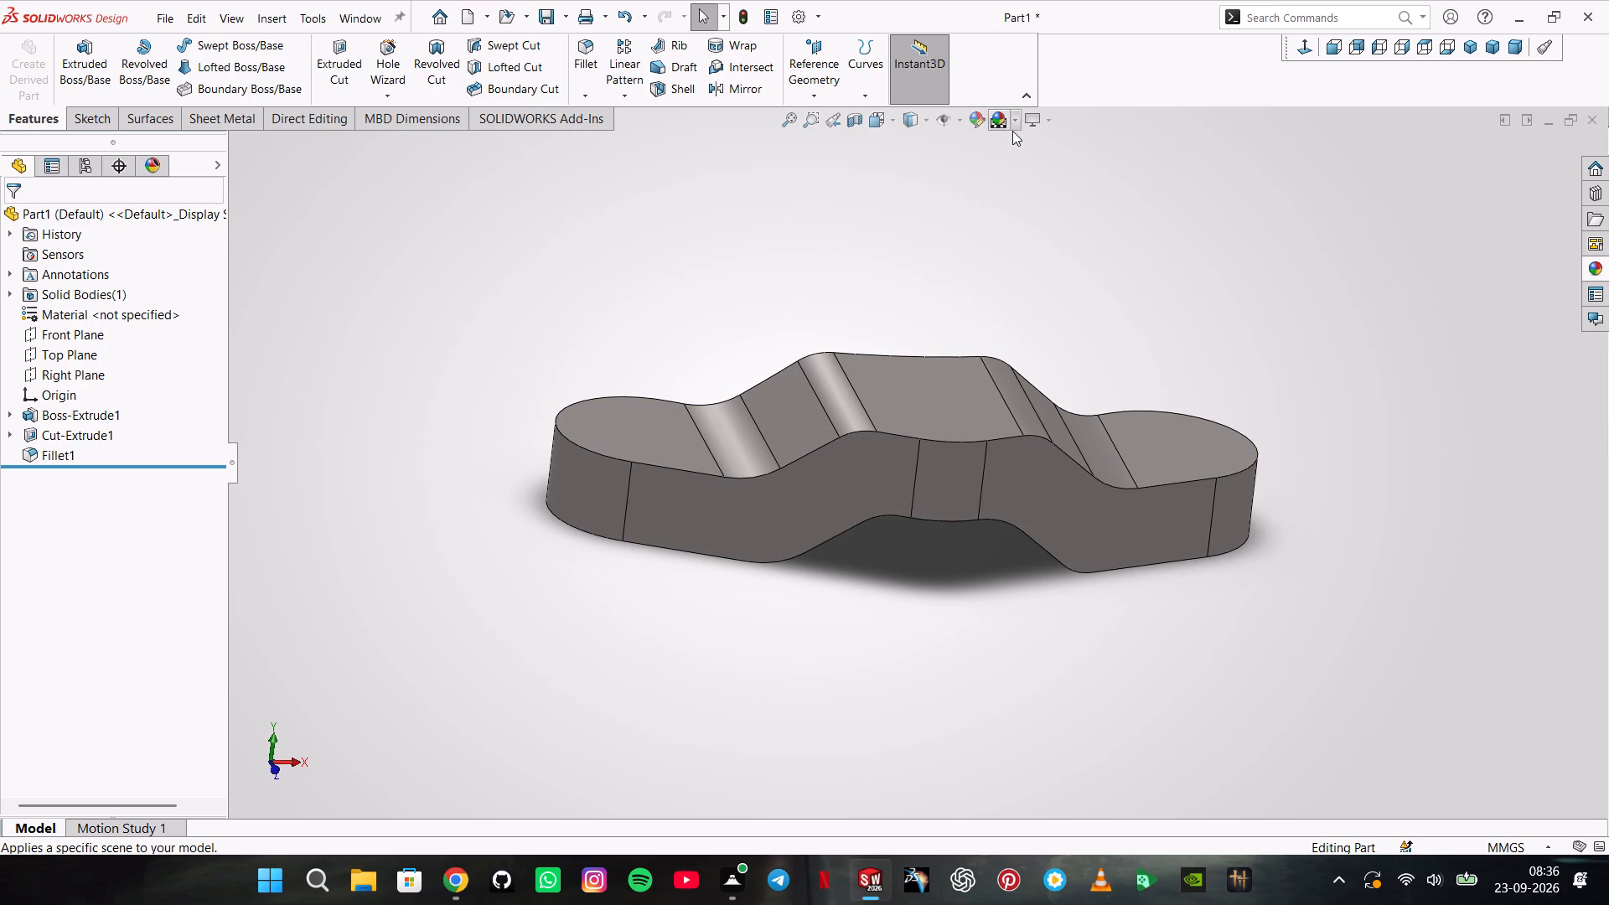
pyautogui.click(1012, 131)
pyautogui.click(1016, 122)
pyautogui.click(1016, 122)
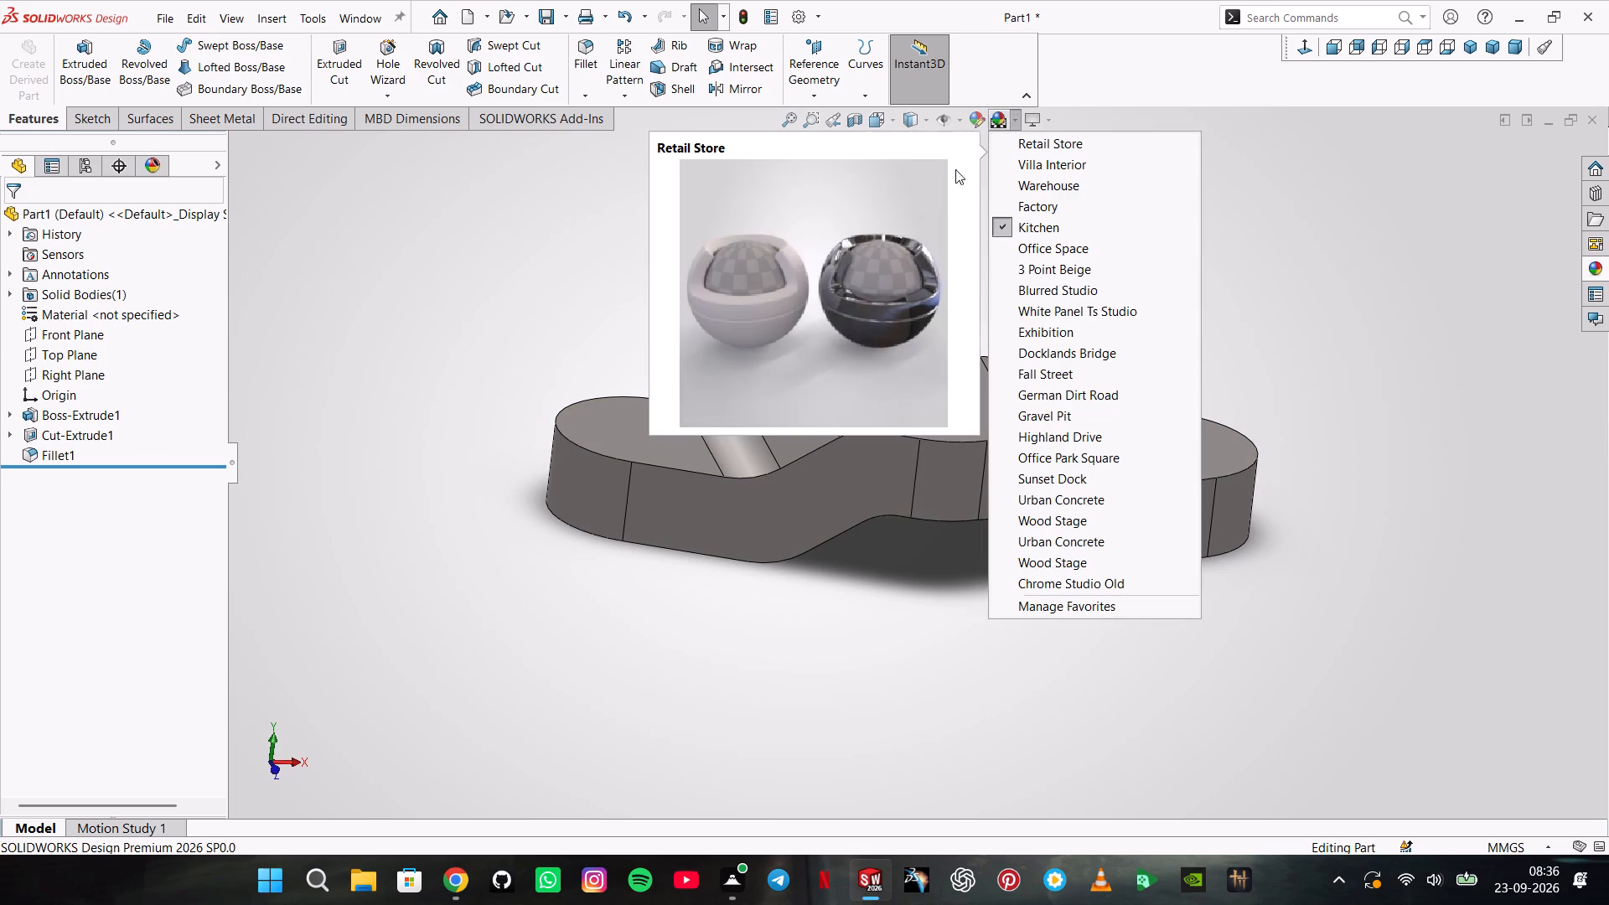
pyautogui.click(546, 245)
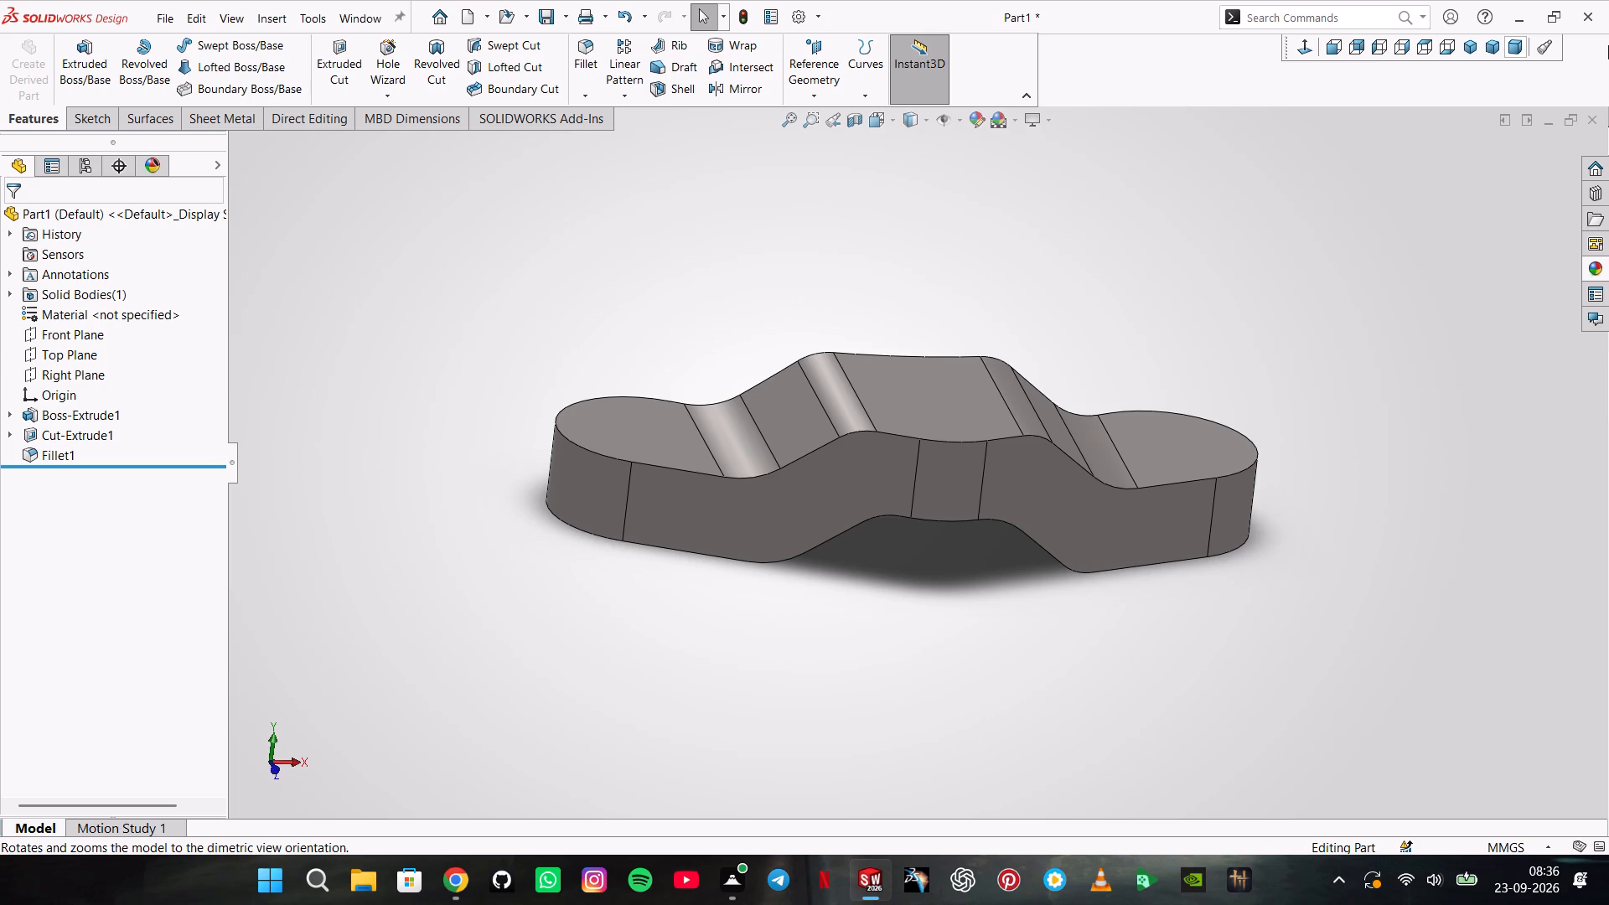
# Sketch two concentric circles at the origin on the raised middle top face, with radii of about 25 mm and 12.6 mm.
pyautogui.hotkey('ctrl', '7')
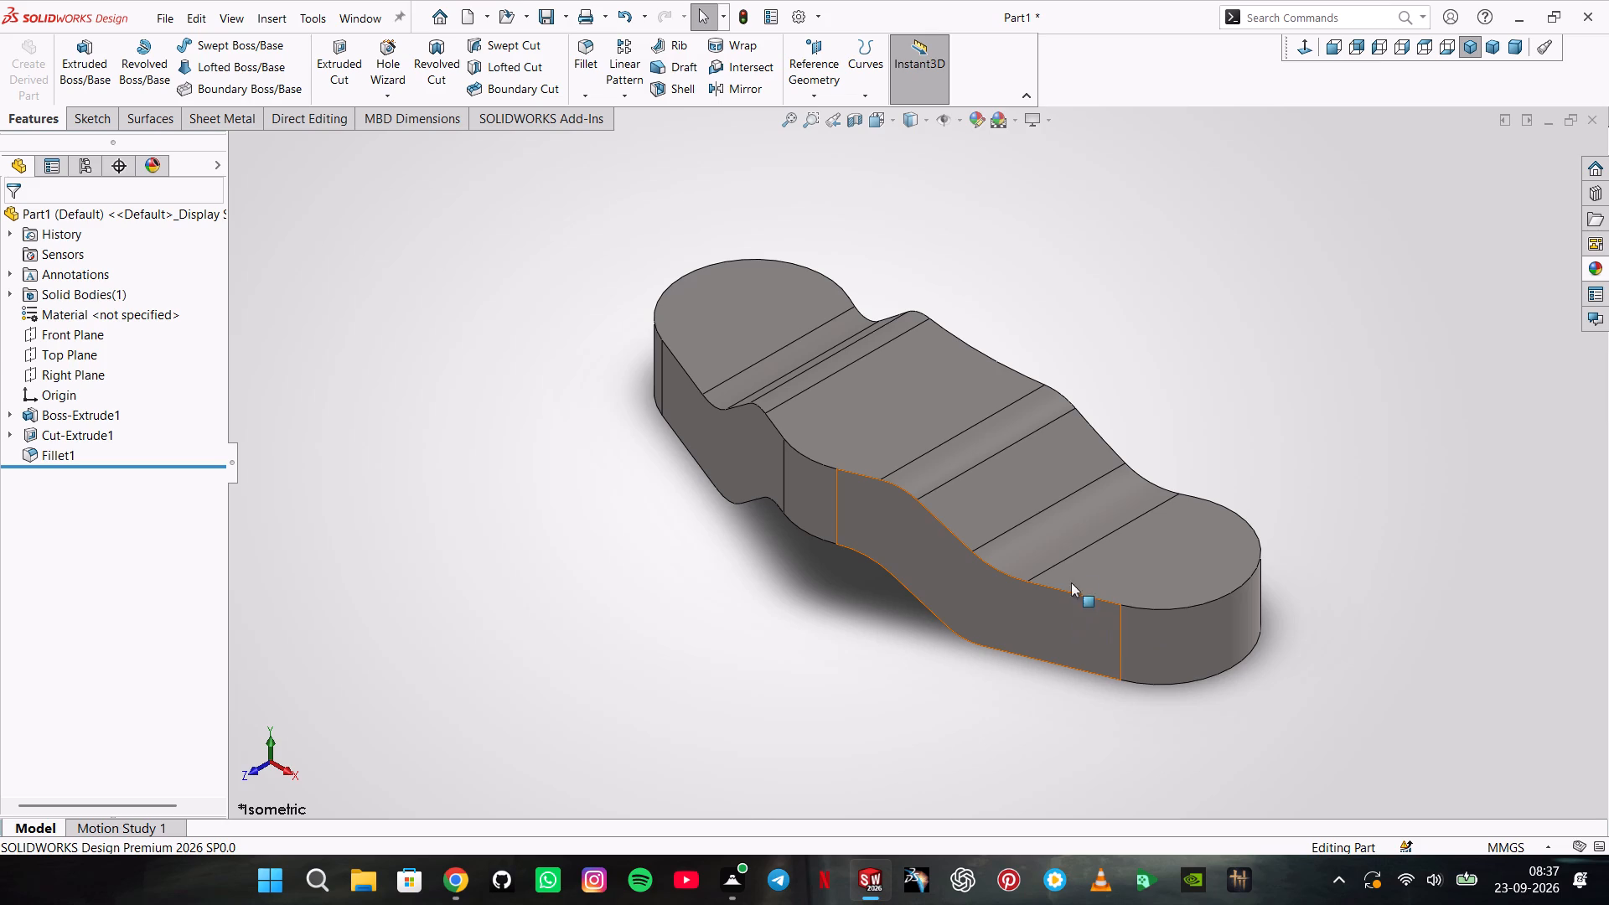
pyautogui.click(872, 445)
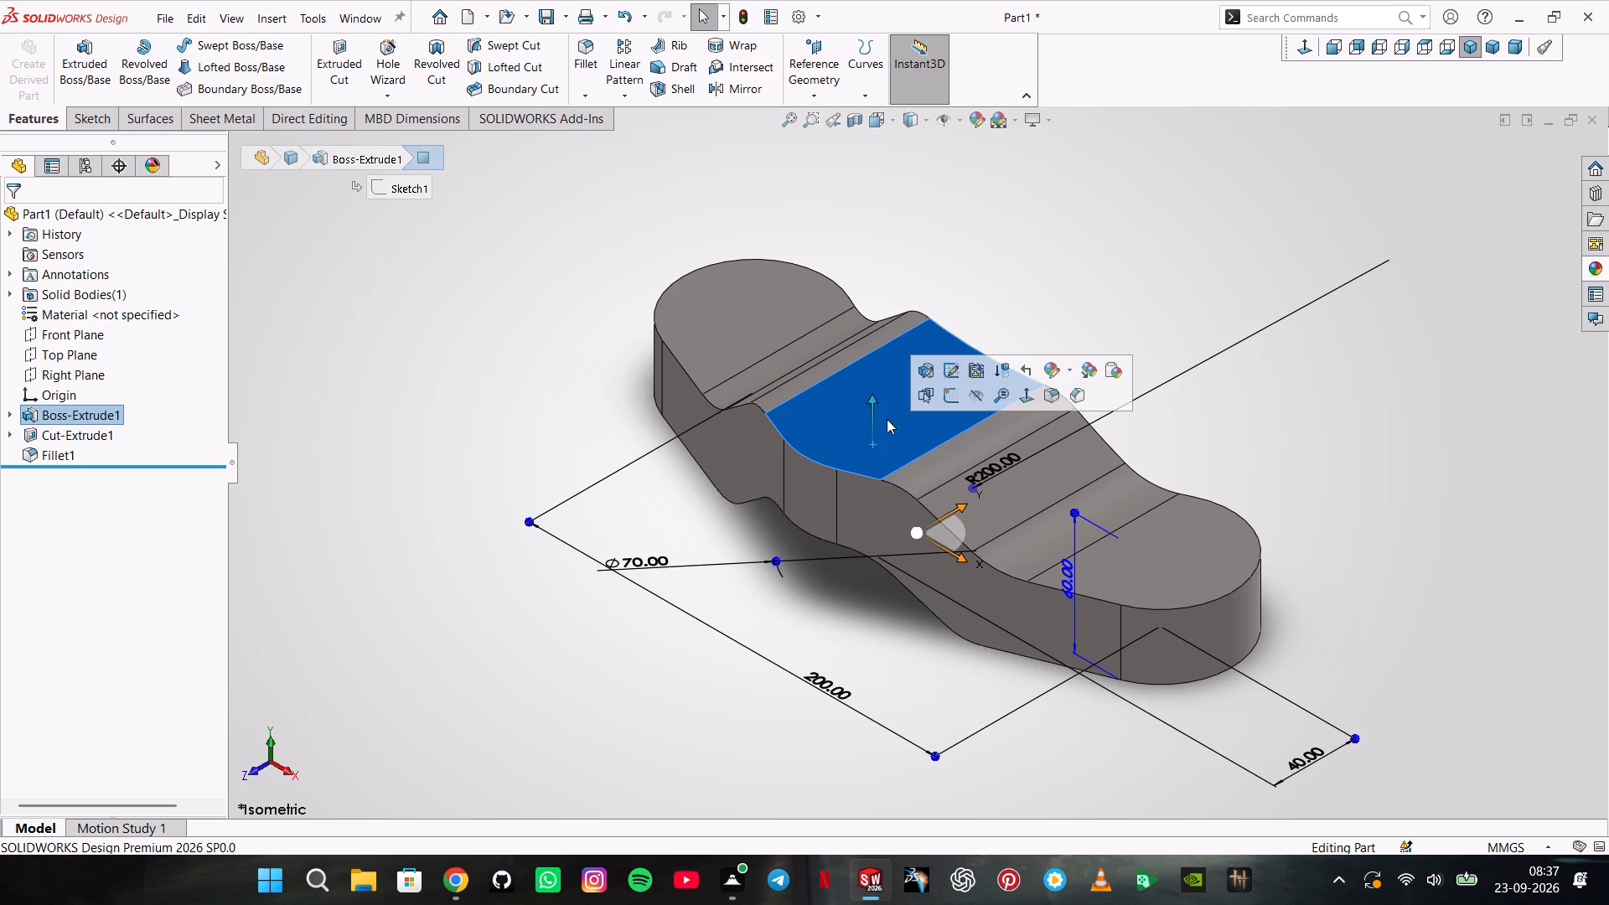
pyautogui.click(946, 390)
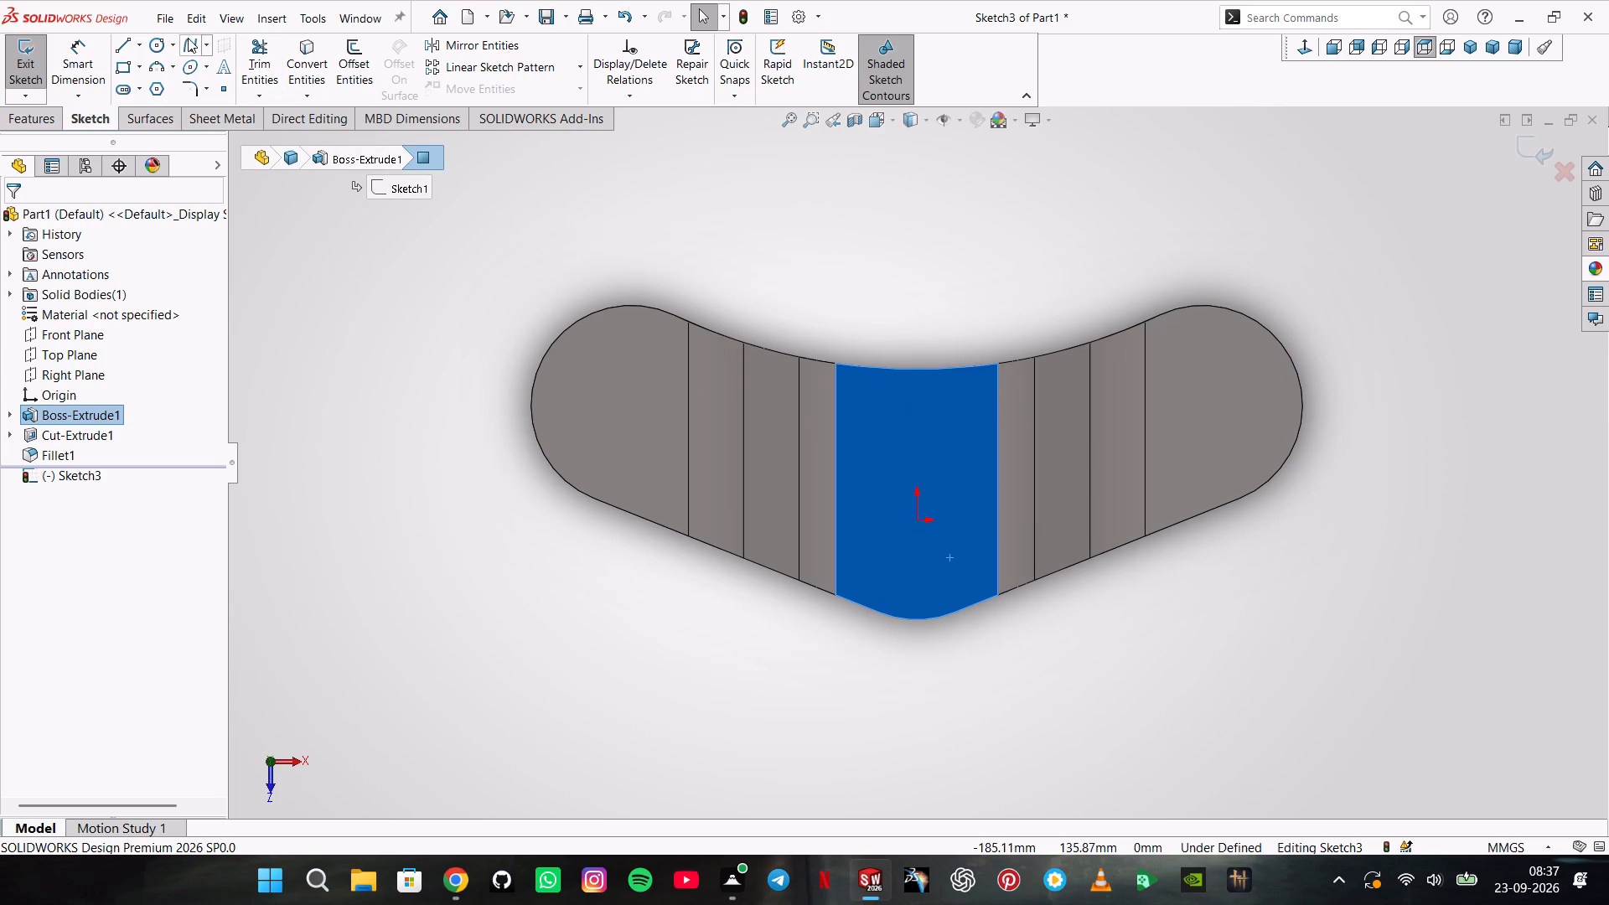
pyautogui.click(163, 38)
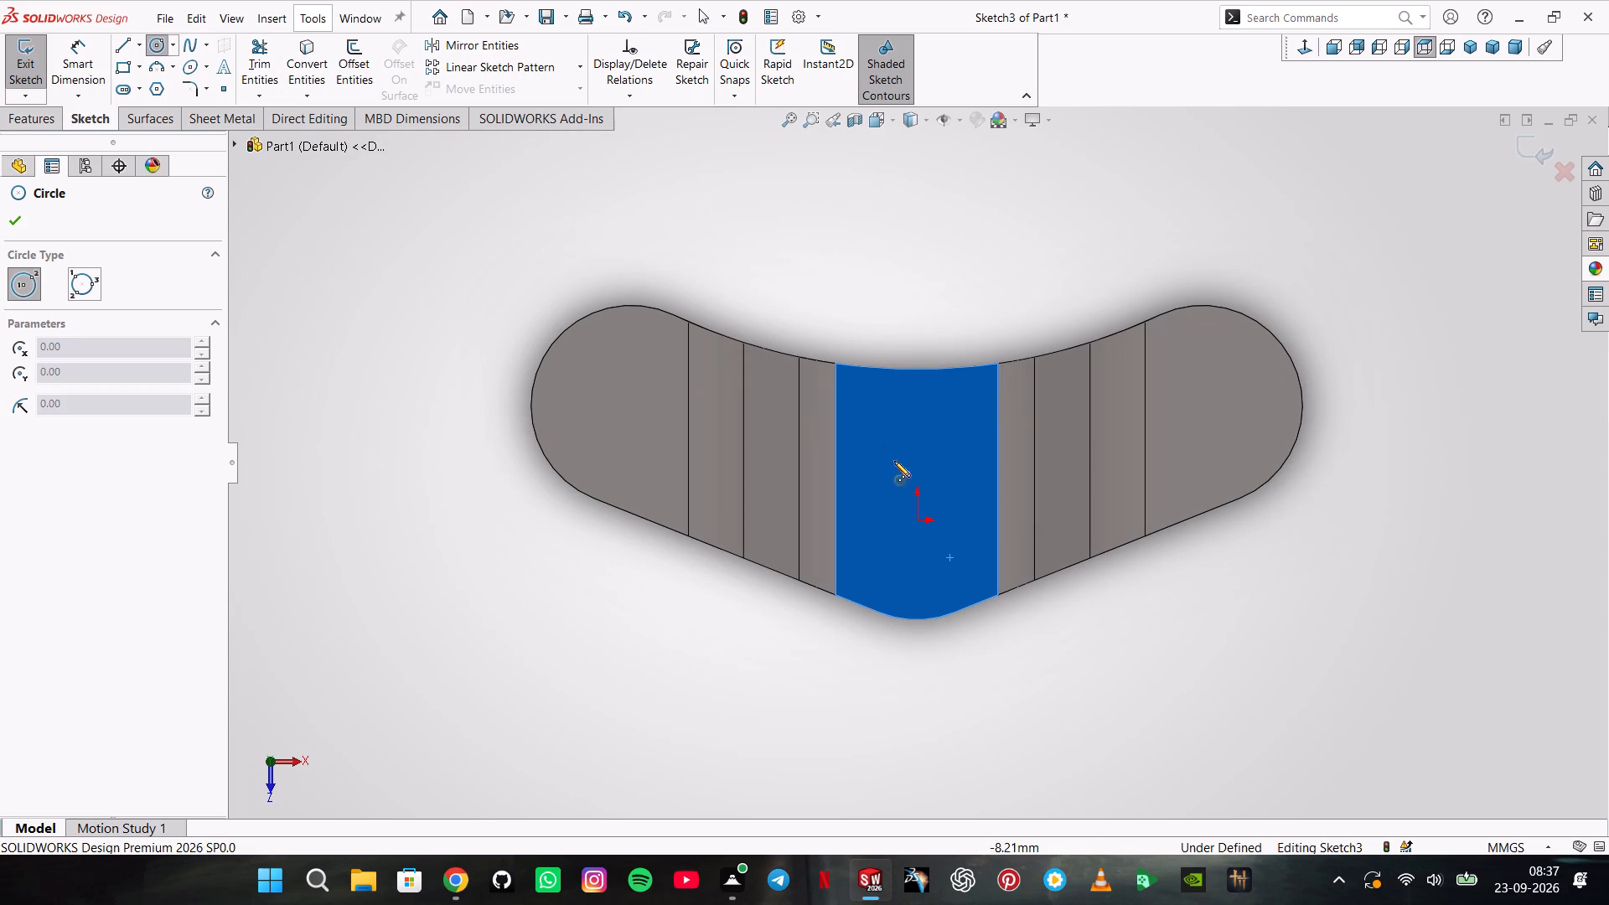
pyautogui.click(918, 520)
pyautogui.click(942, 453)
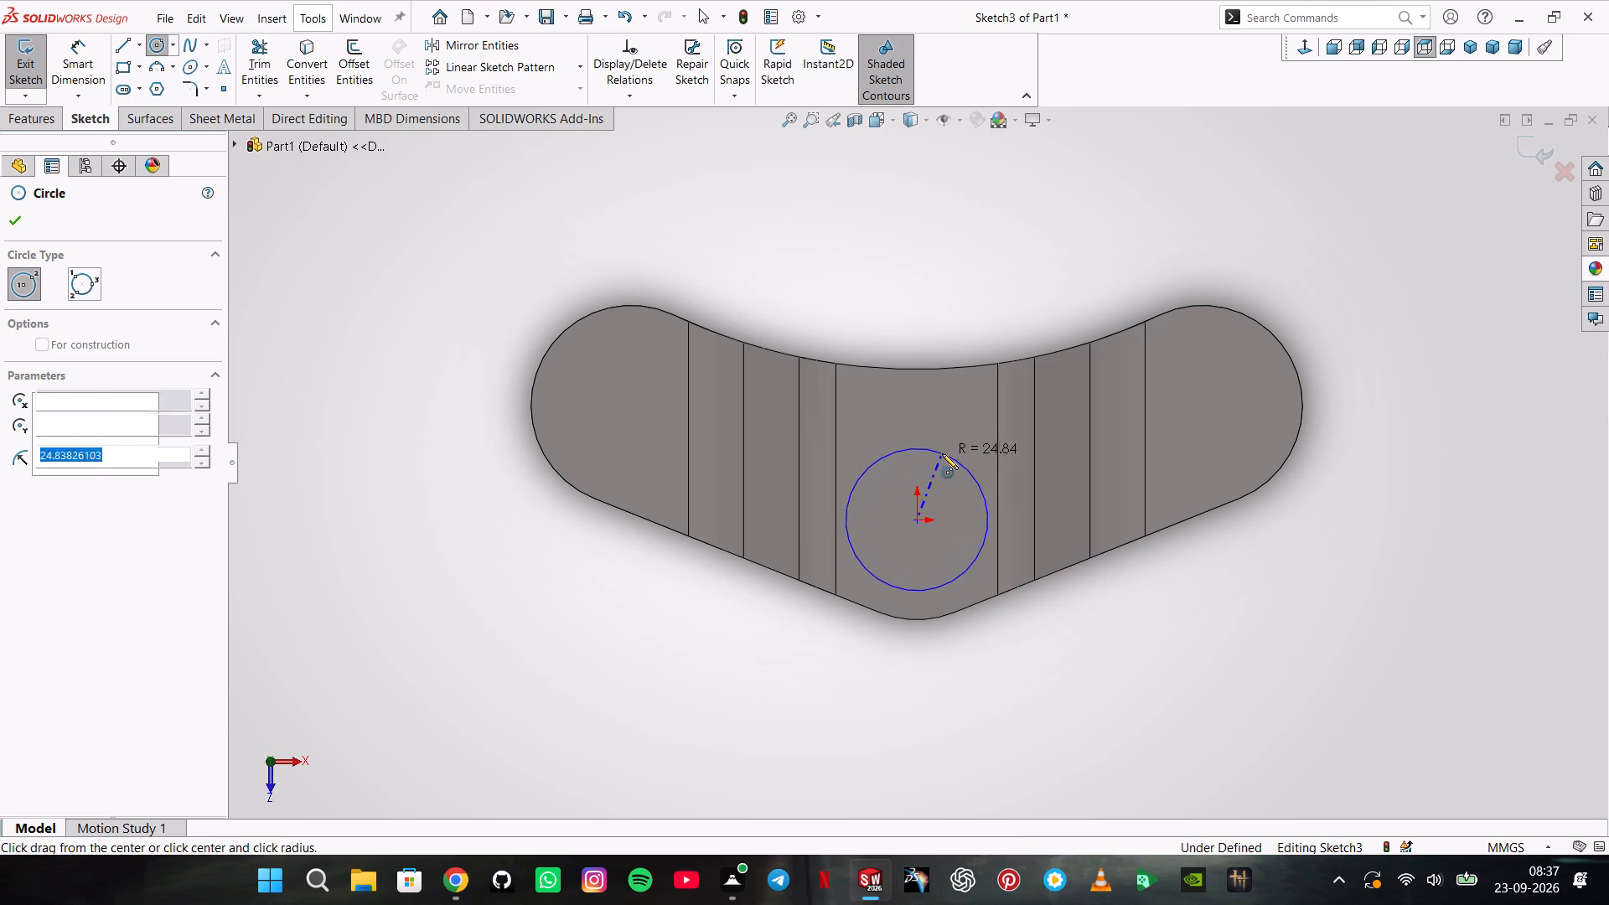
pyautogui.click(917, 522)
pyautogui.click(921, 556)
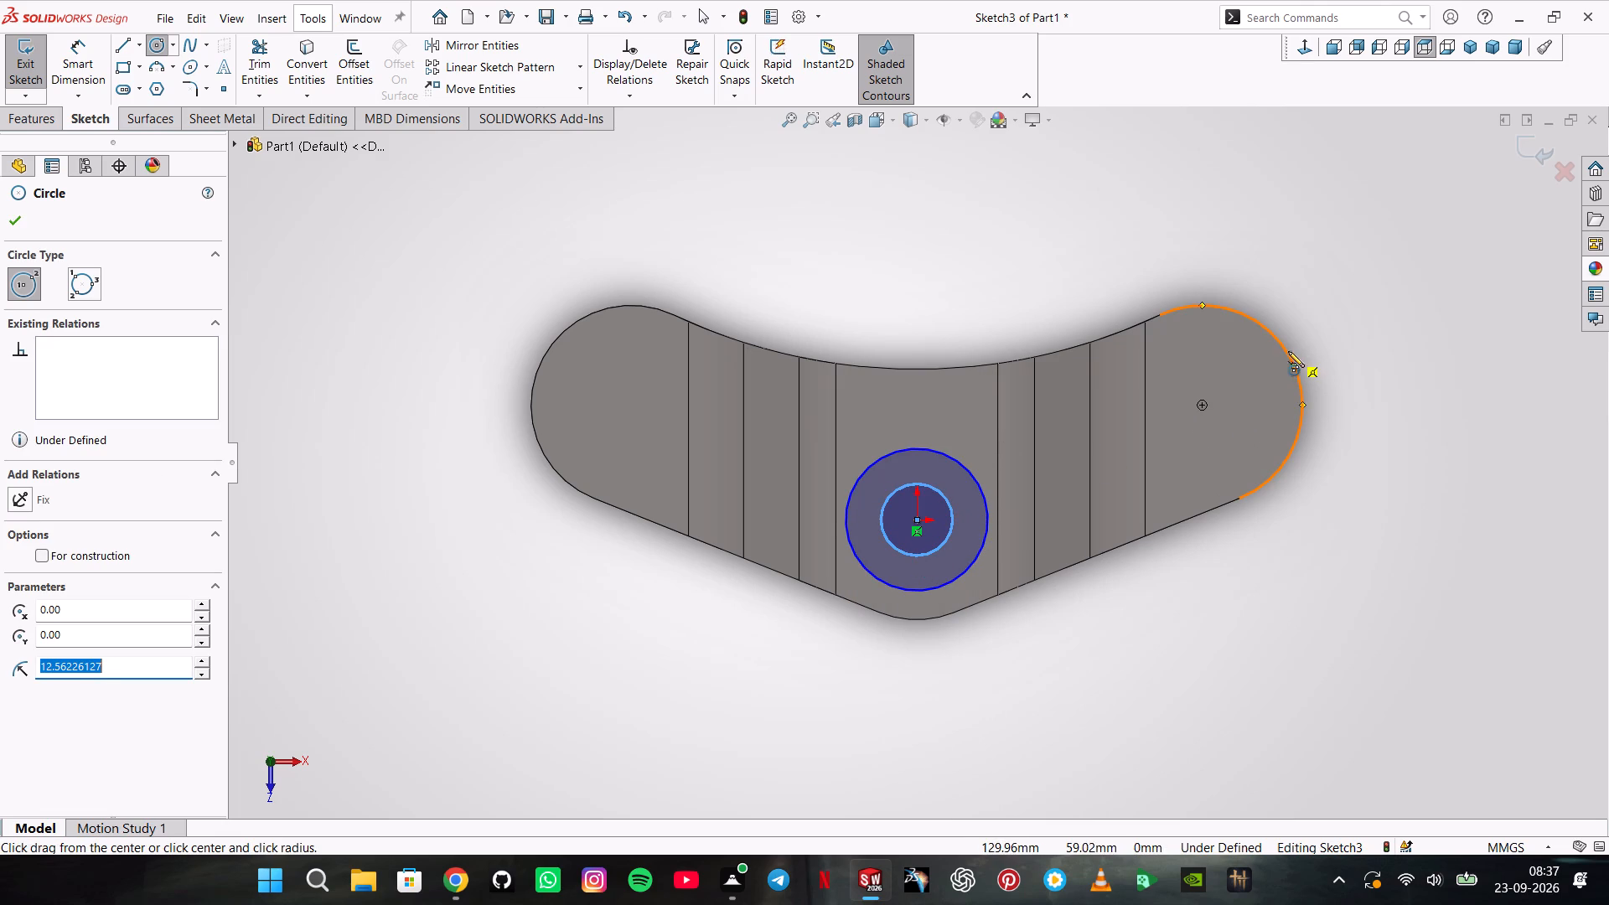
# Sketch a circle of about 20 mm radius concentric with the +X lobe's rounded end.
pyautogui.click(1200, 407)
pyautogui.click(1195, 463)
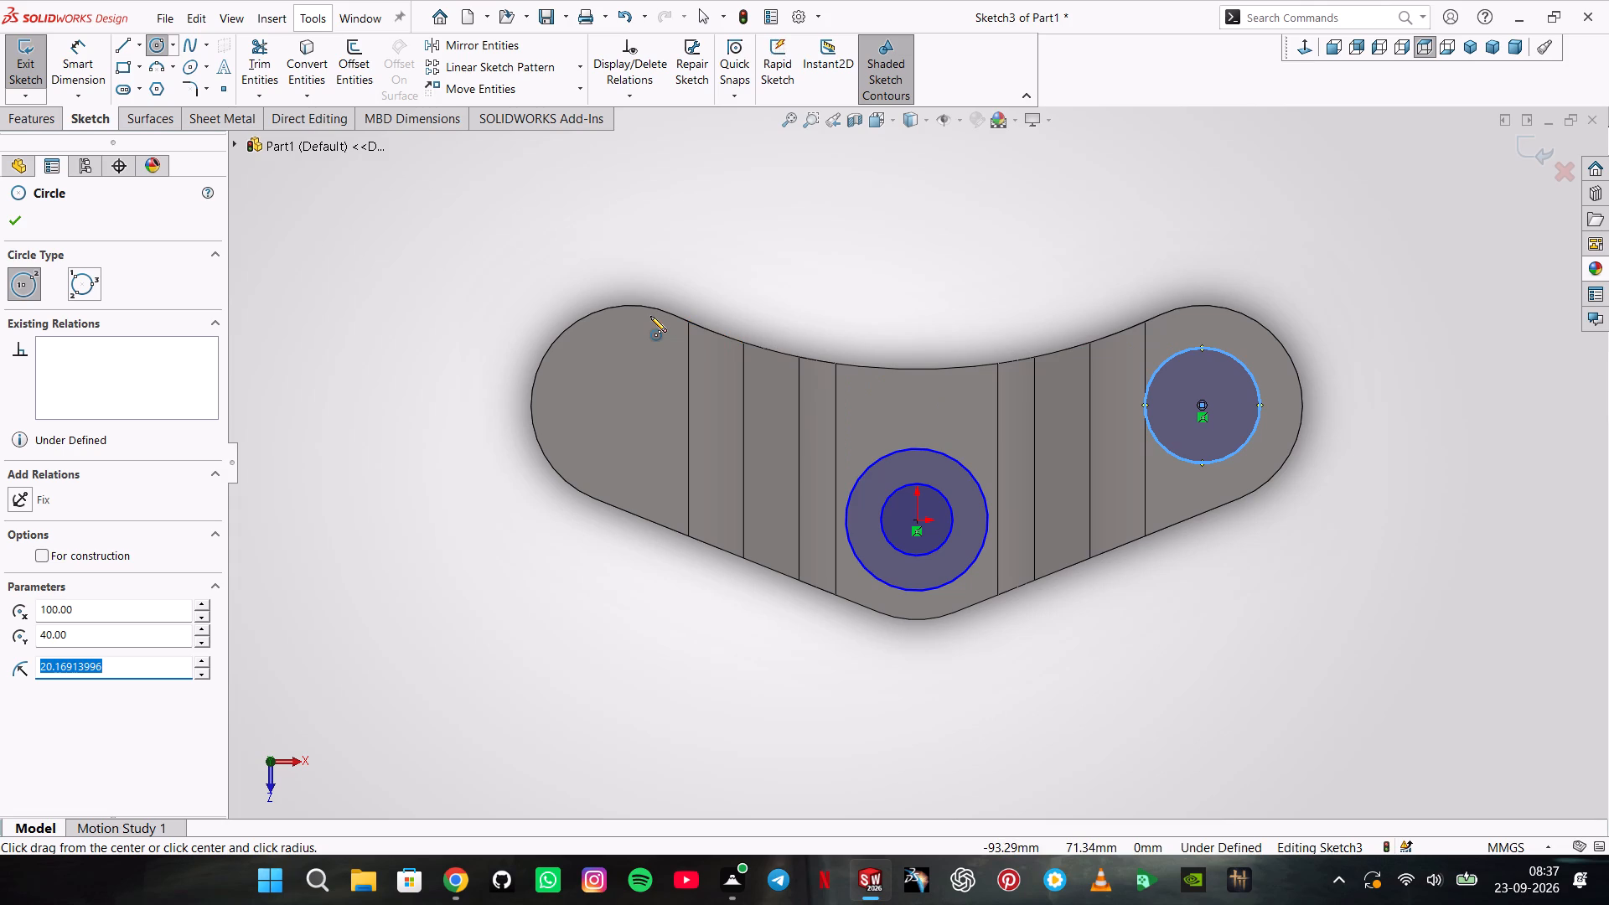
# Sketch two diverging lines, each roughly 35 mm long, from the +X lobe circle's centre toward the middle of the part.
pyautogui.click(131, 40)
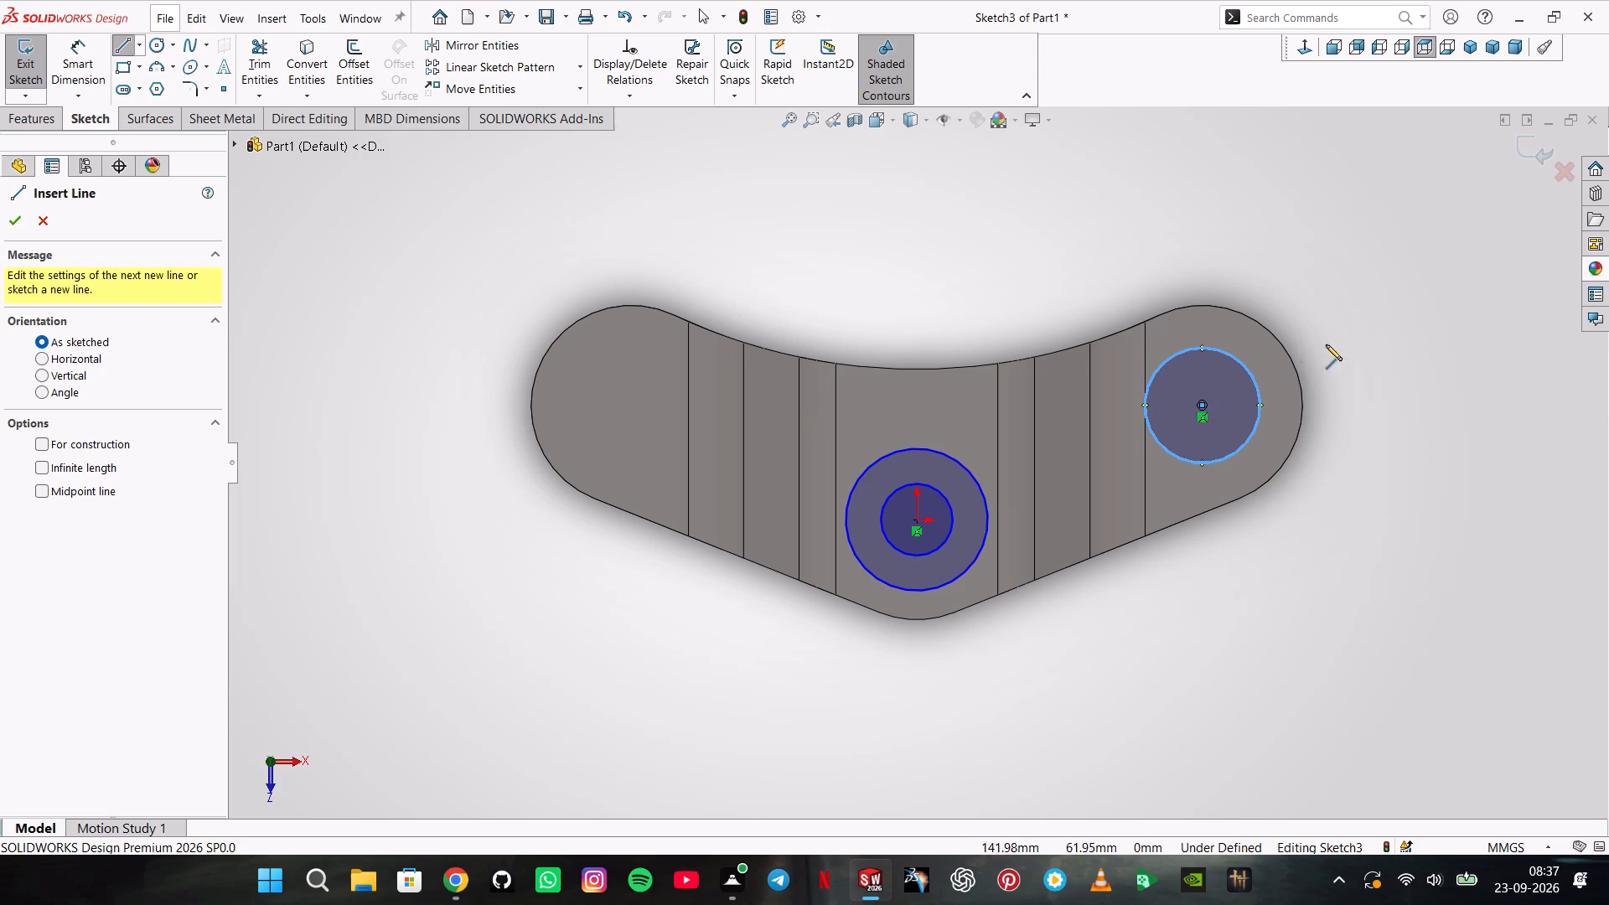
pyautogui.click(1205, 406)
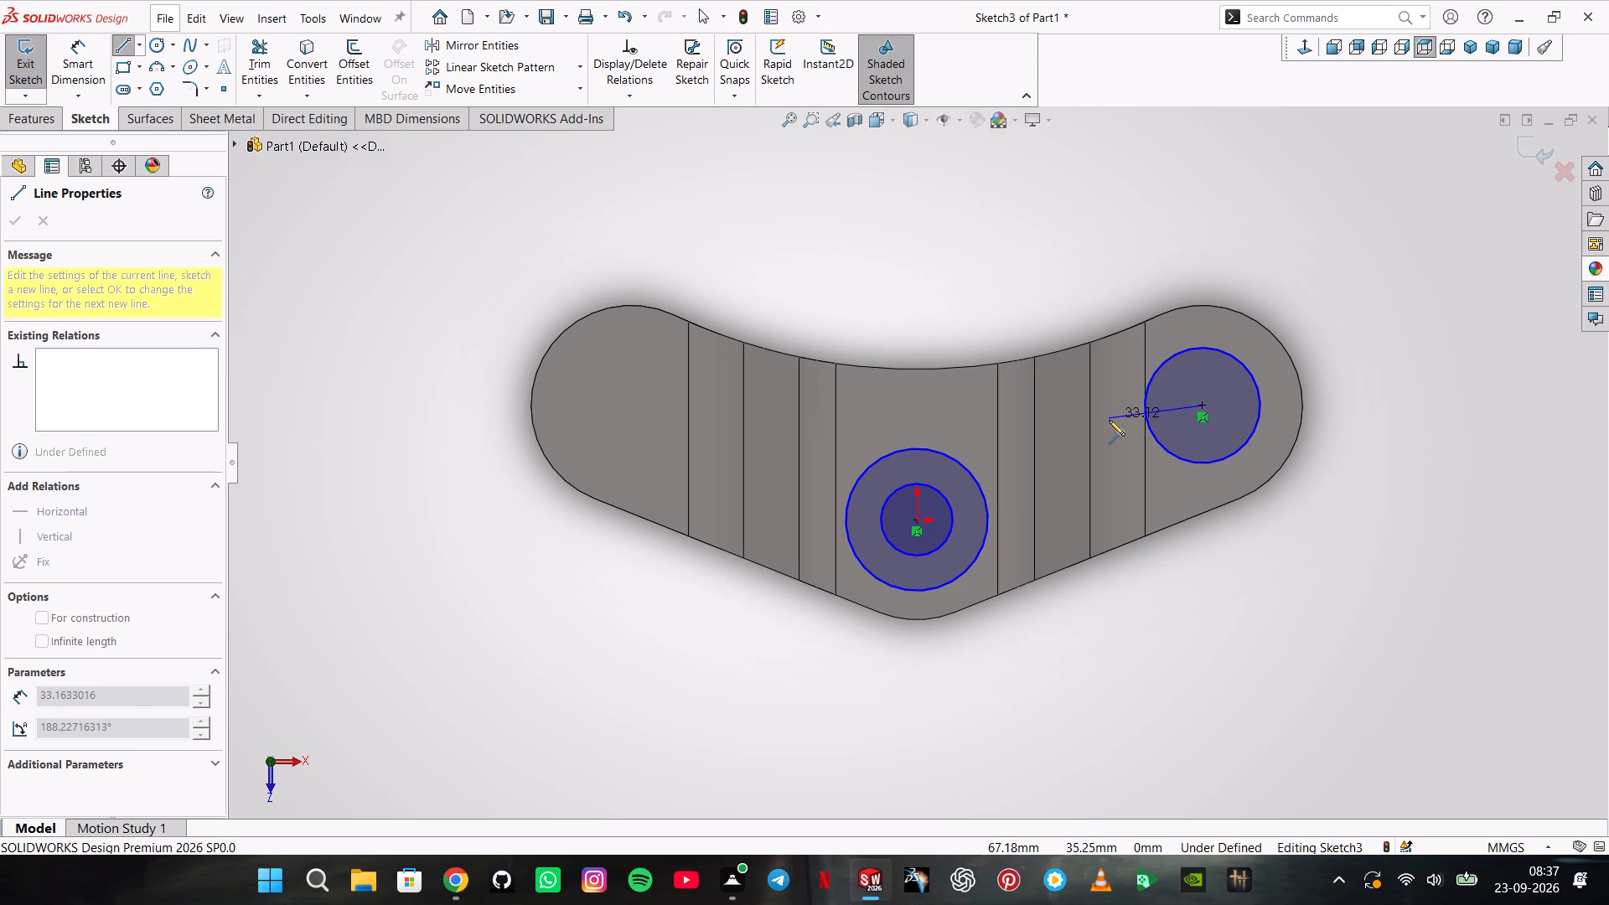
pyautogui.click(1104, 419)
pyautogui.doubleClick(1118, 392)
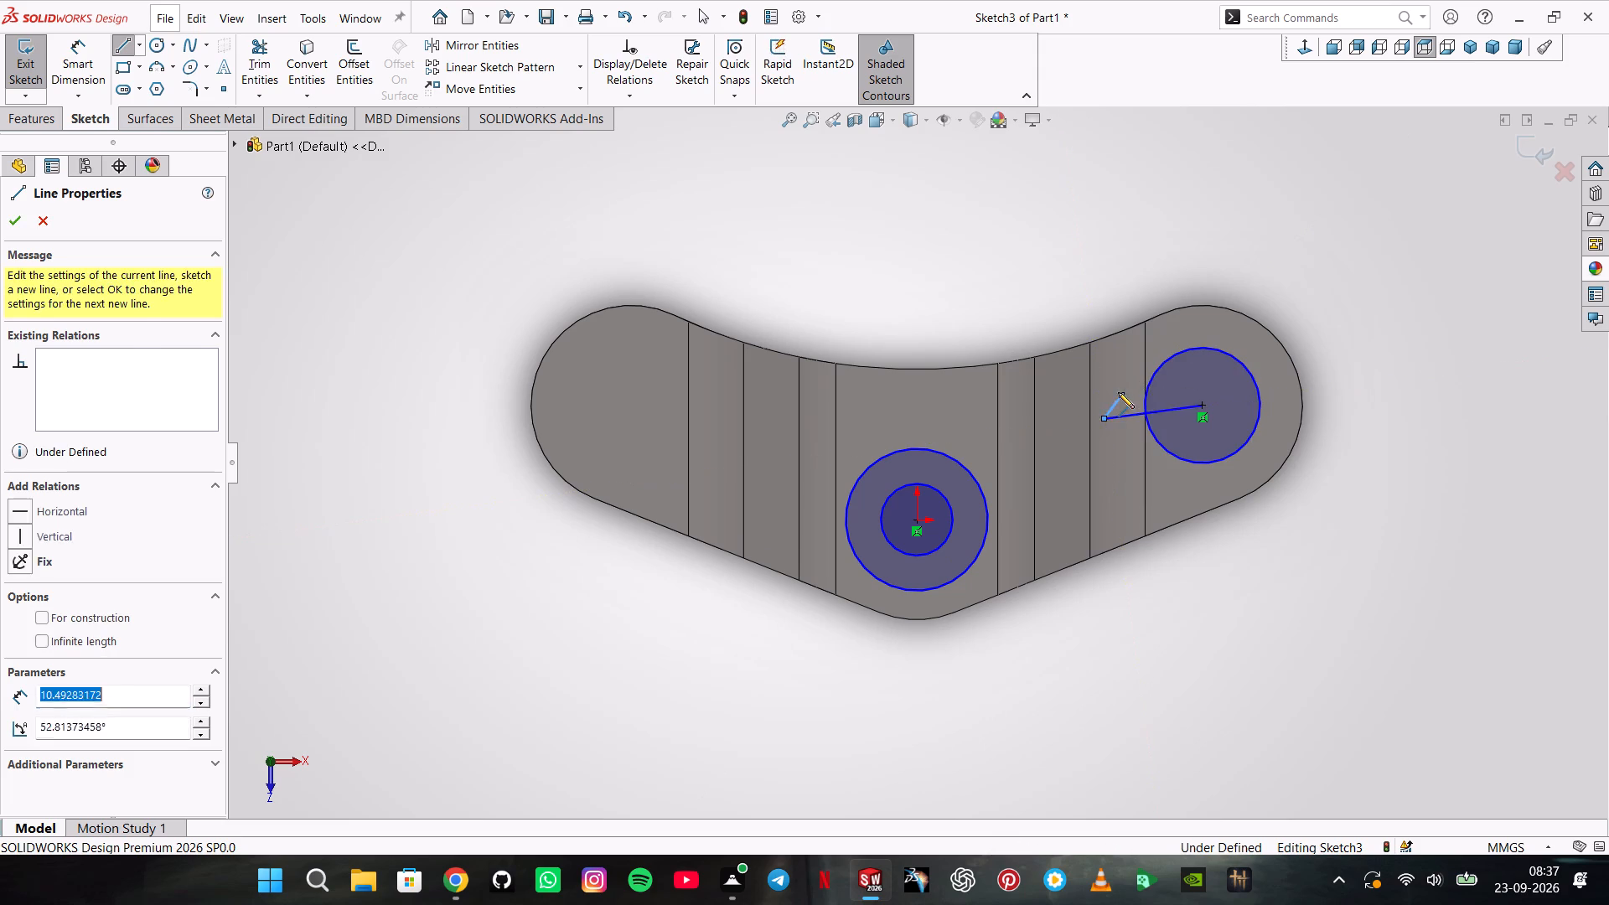
pyautogui.click(1200, 406)
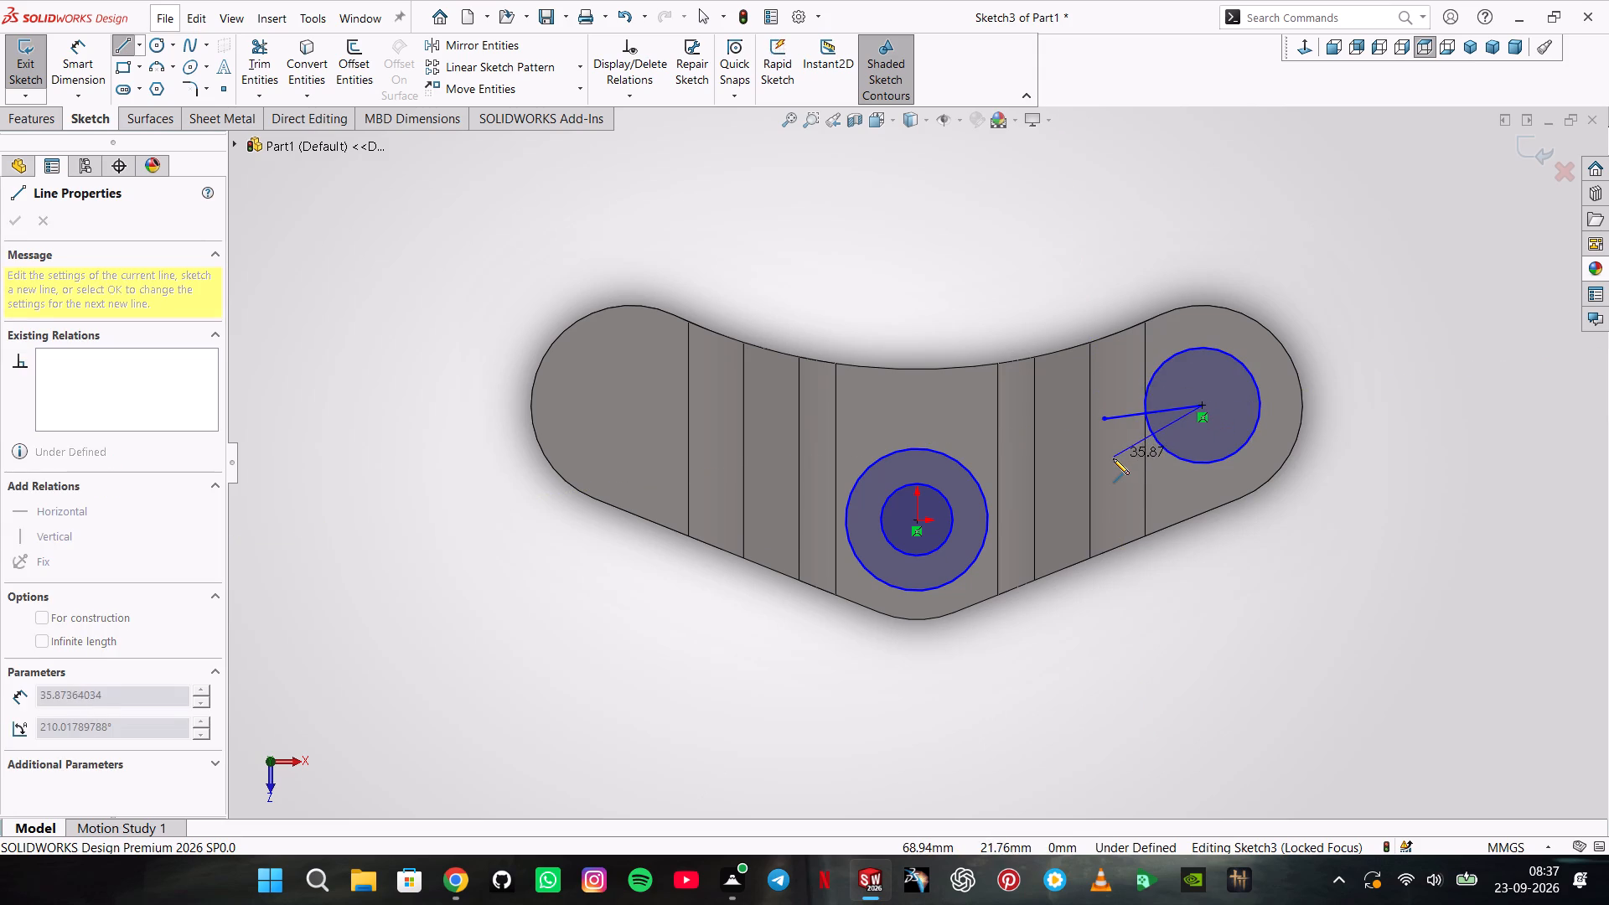
pyautogui.click(1111, 458)
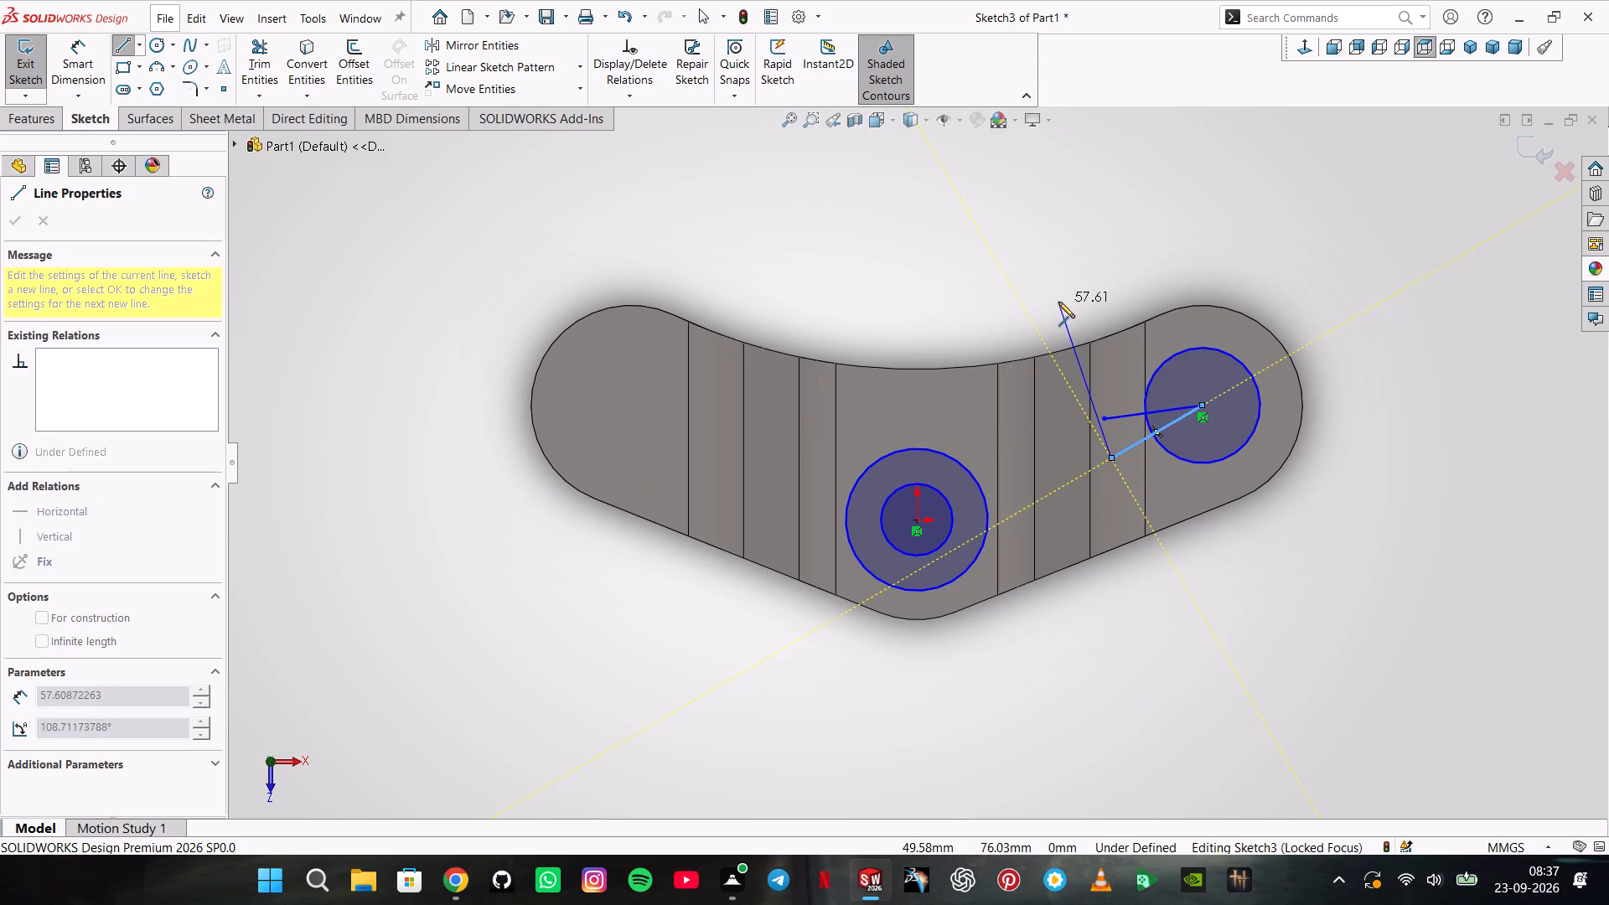
pyautogui.doubleClick(1058, 302)
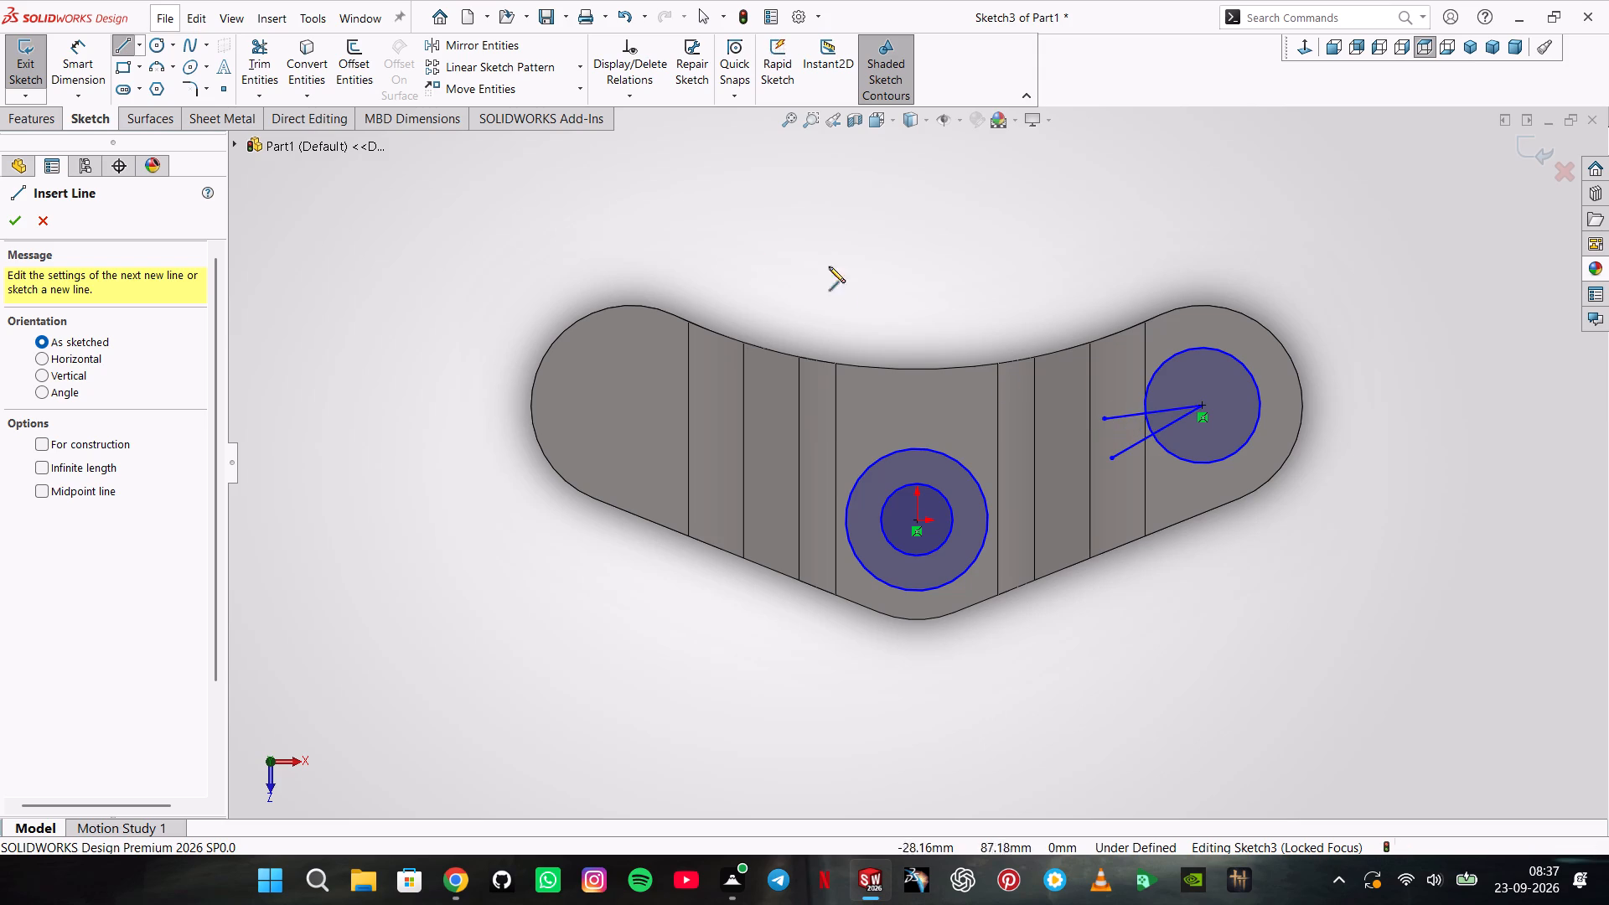
pyautogui.press('Escape')
pyautogui.press('`')
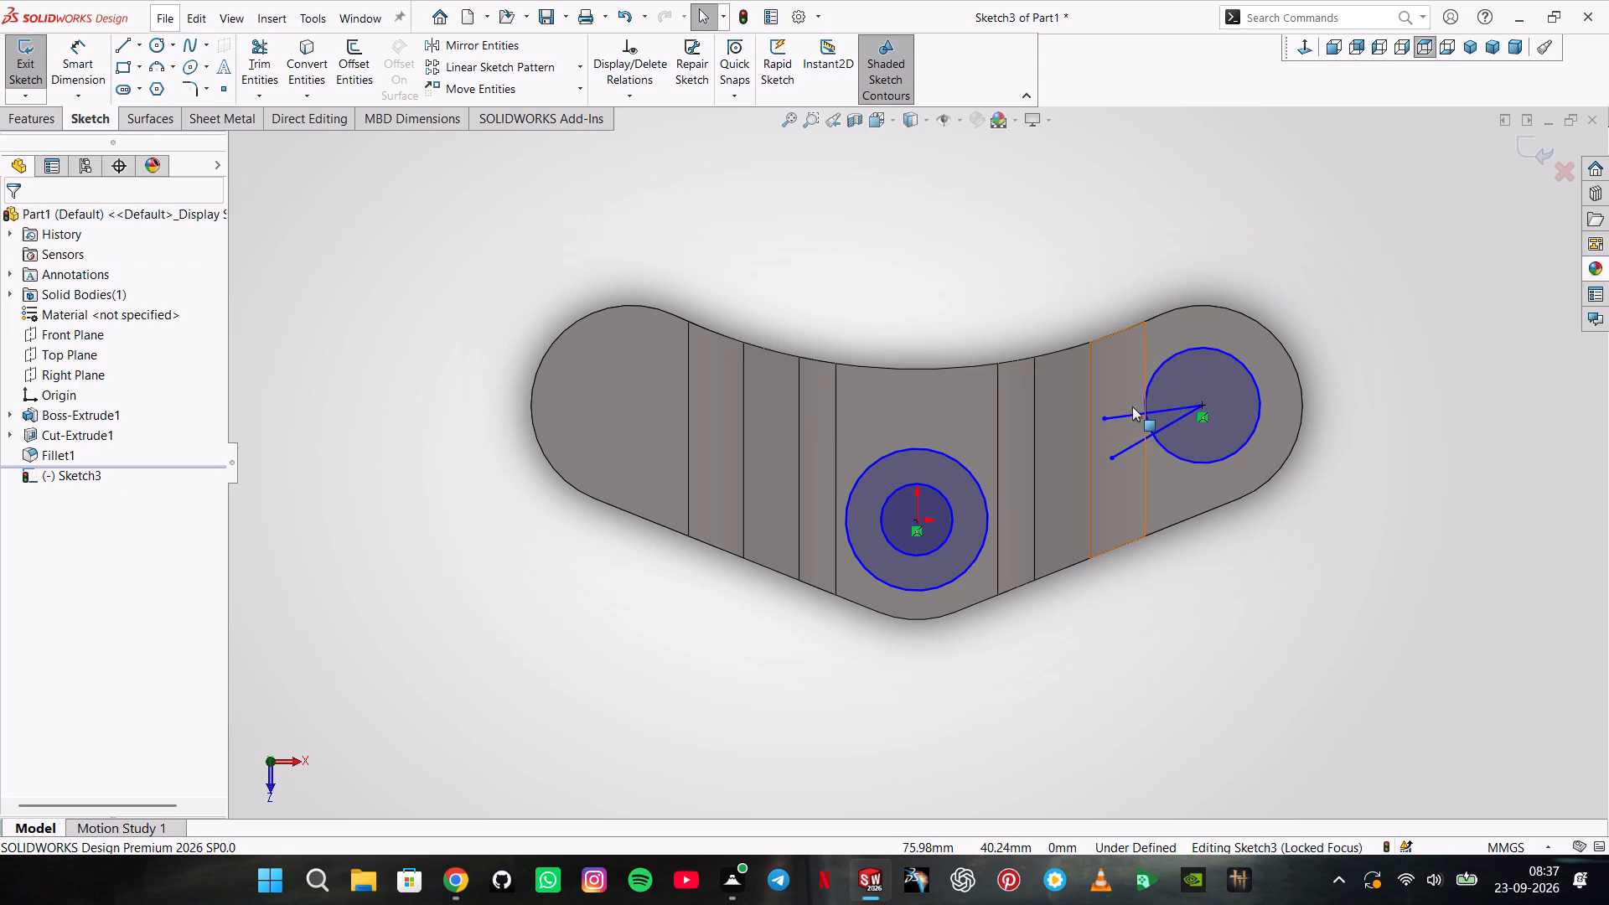
# Convert the upper of the two diverging lines to construction geometry and make it horizontal.
pyautogui.rightClick(1126, 413)
pyautogui.click(1163, 384)
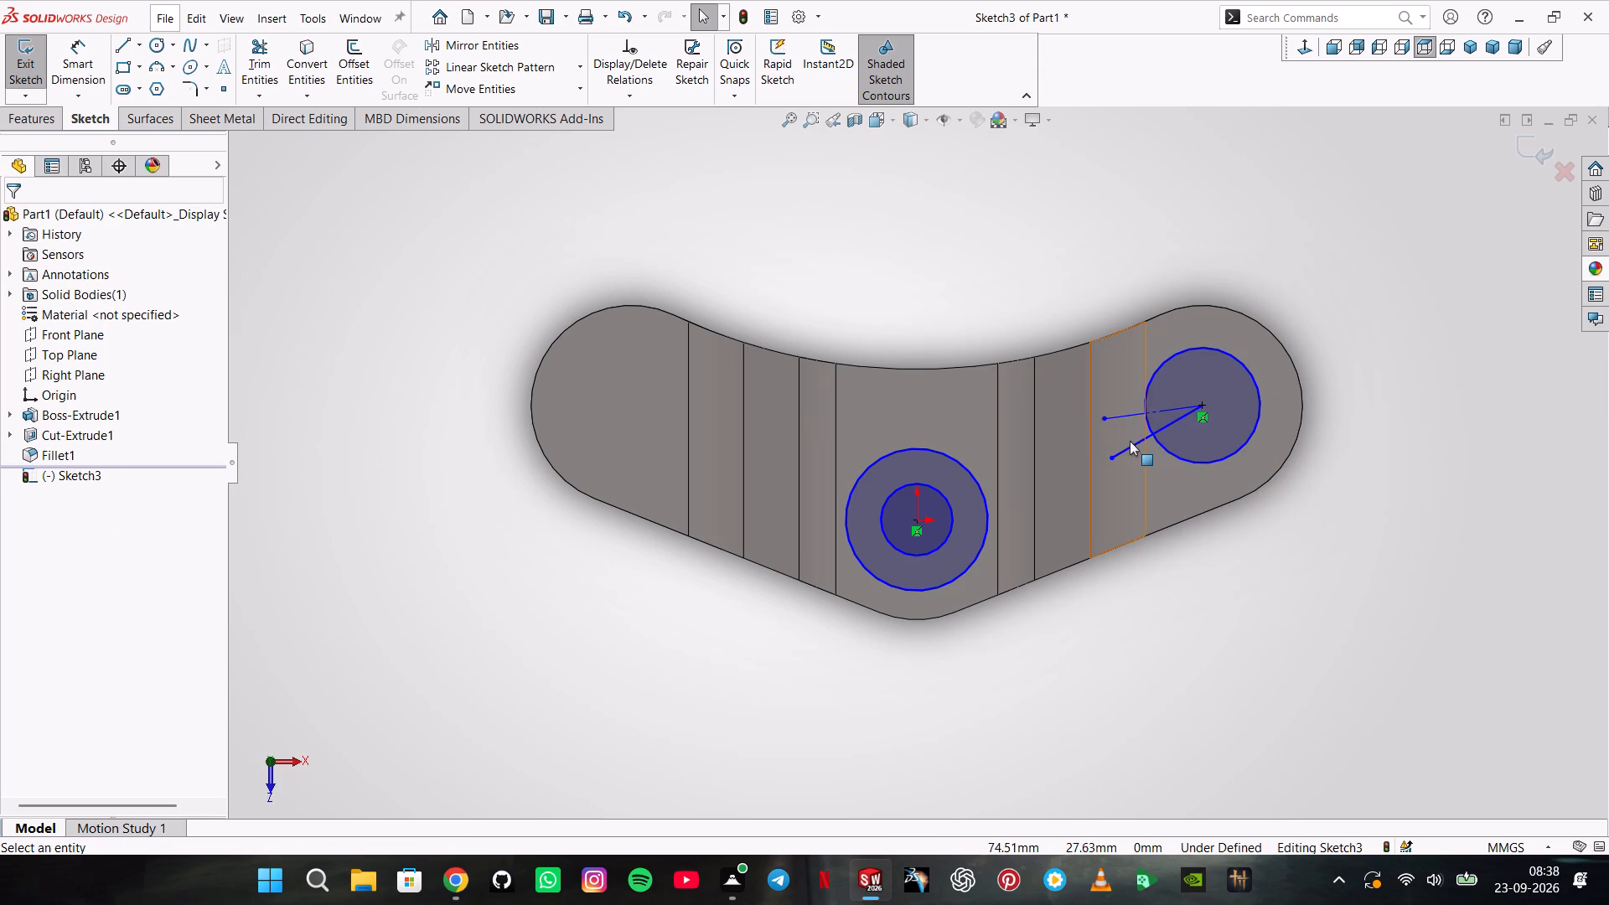
pyautogui.click(1128, 418)
pyautogui.click(1182, 345)
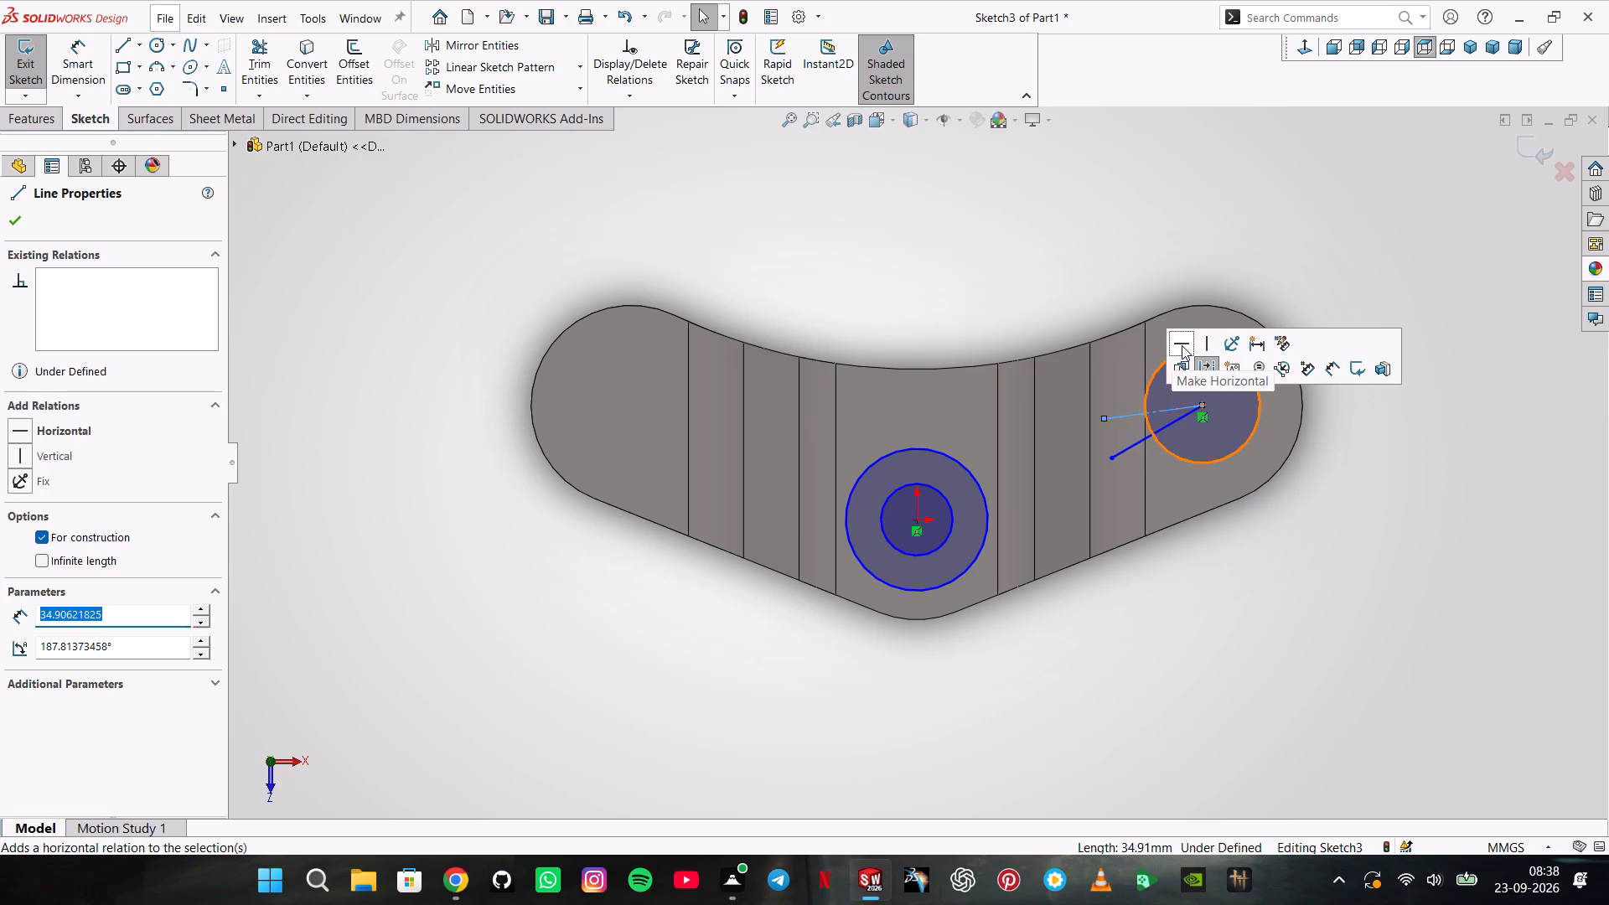
pyautogui.click(946, 266)
# Dimension the +X lobe circle's diameter as 50 mm.
pyautogui.scroll(-4, 1086, 375)
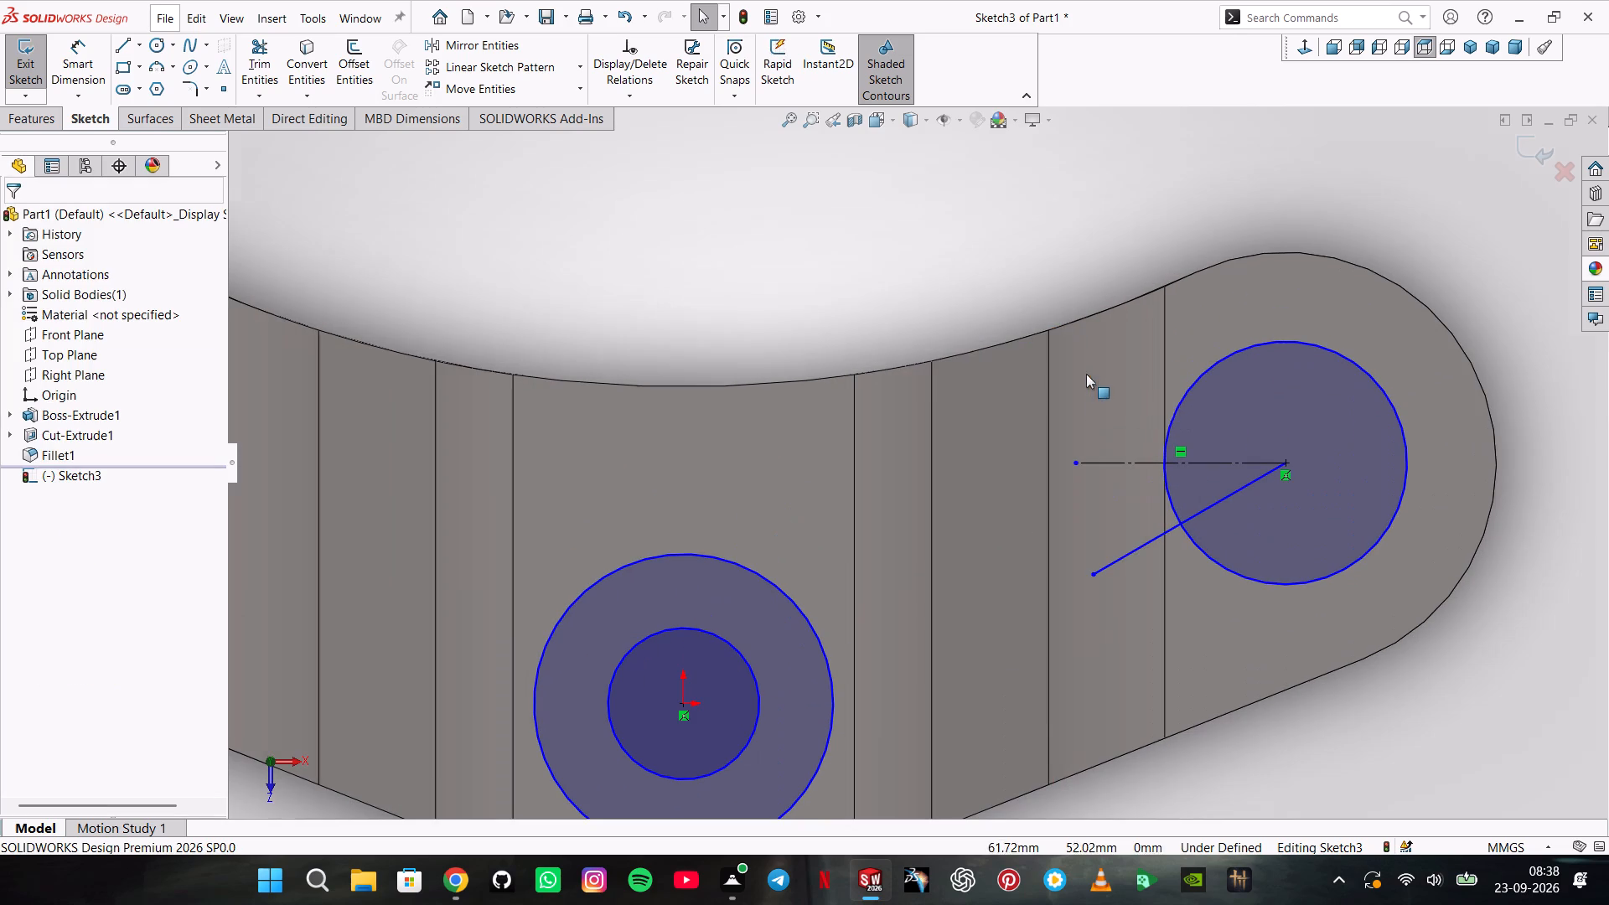
pyautogui.click(75, 49)
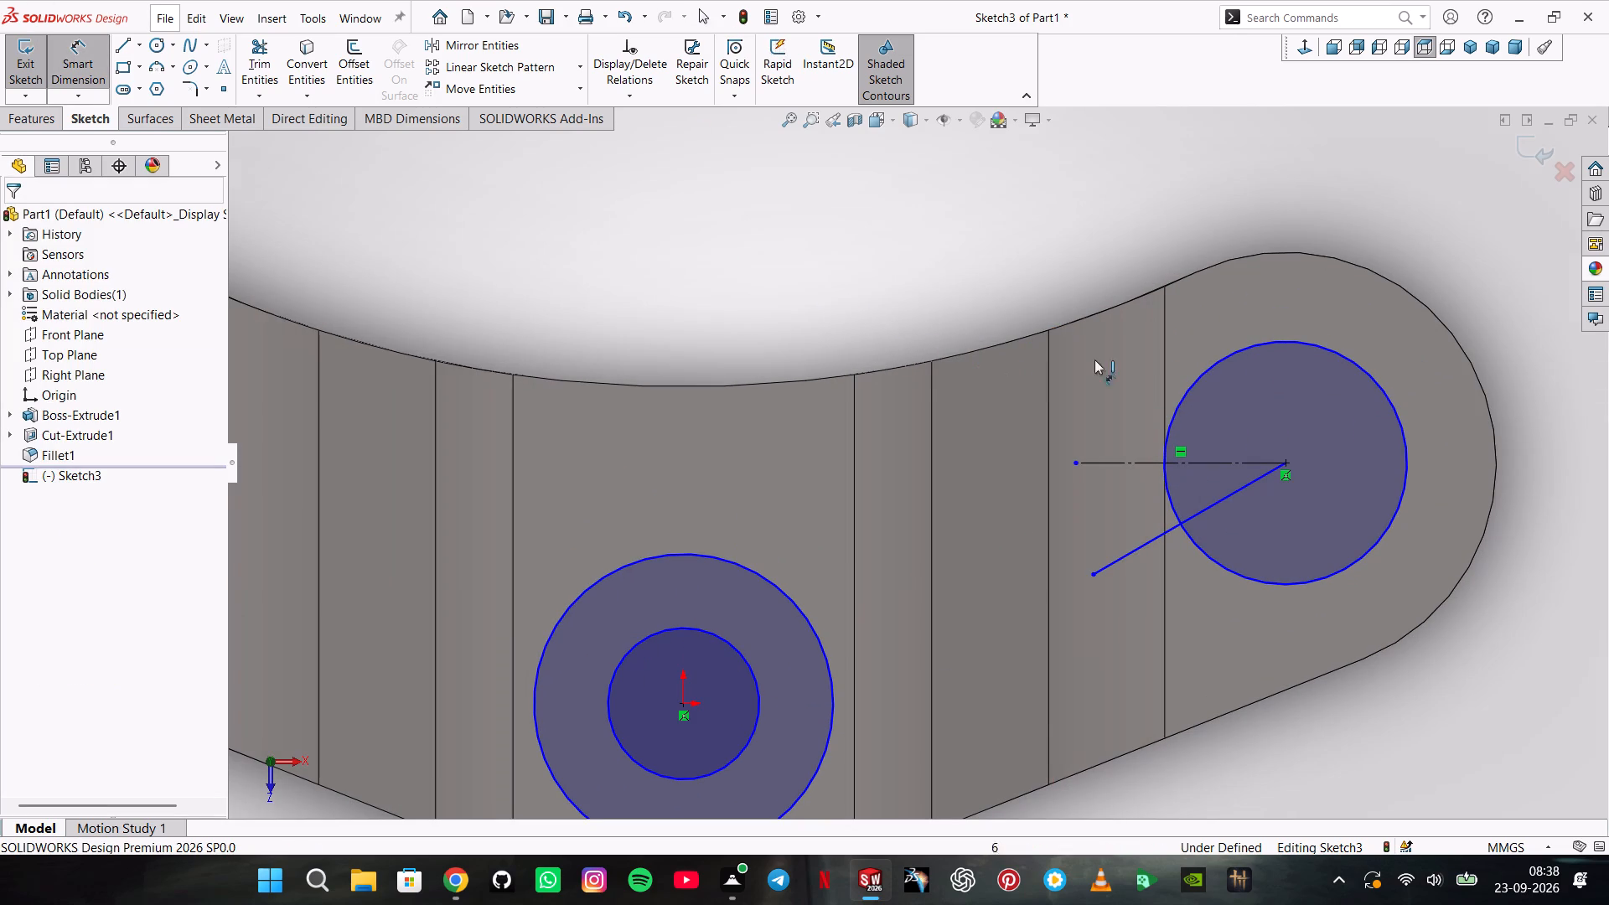
pyautogui.click(1292, 343)
pyautogui.click(1502, 325)
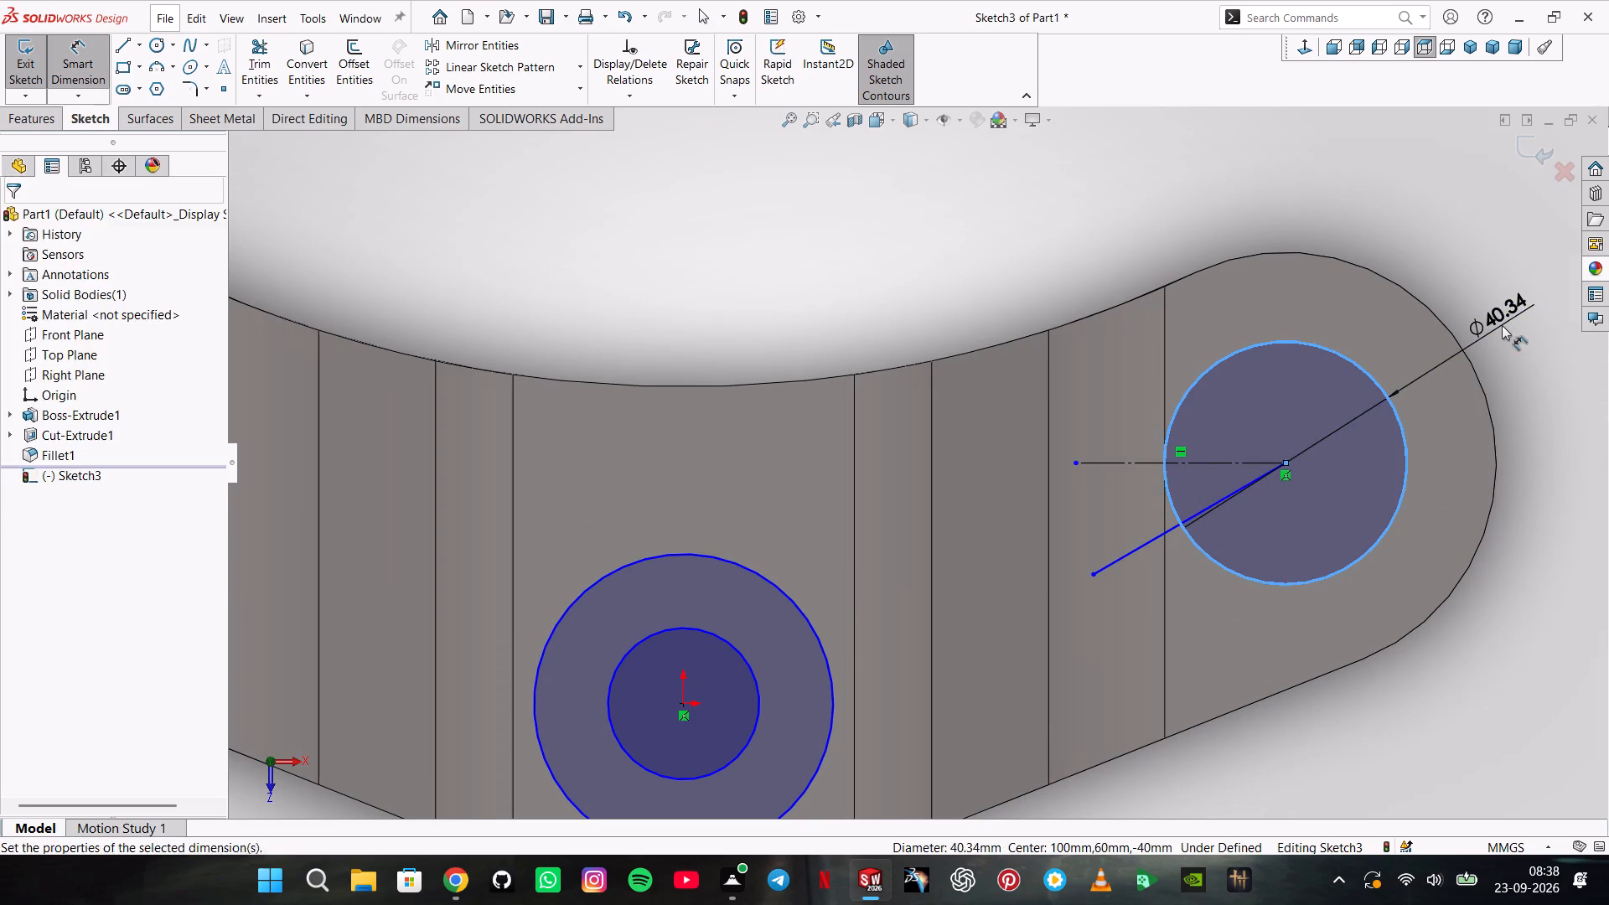
pyautogui.write('50')
pyautogui.press('Return')
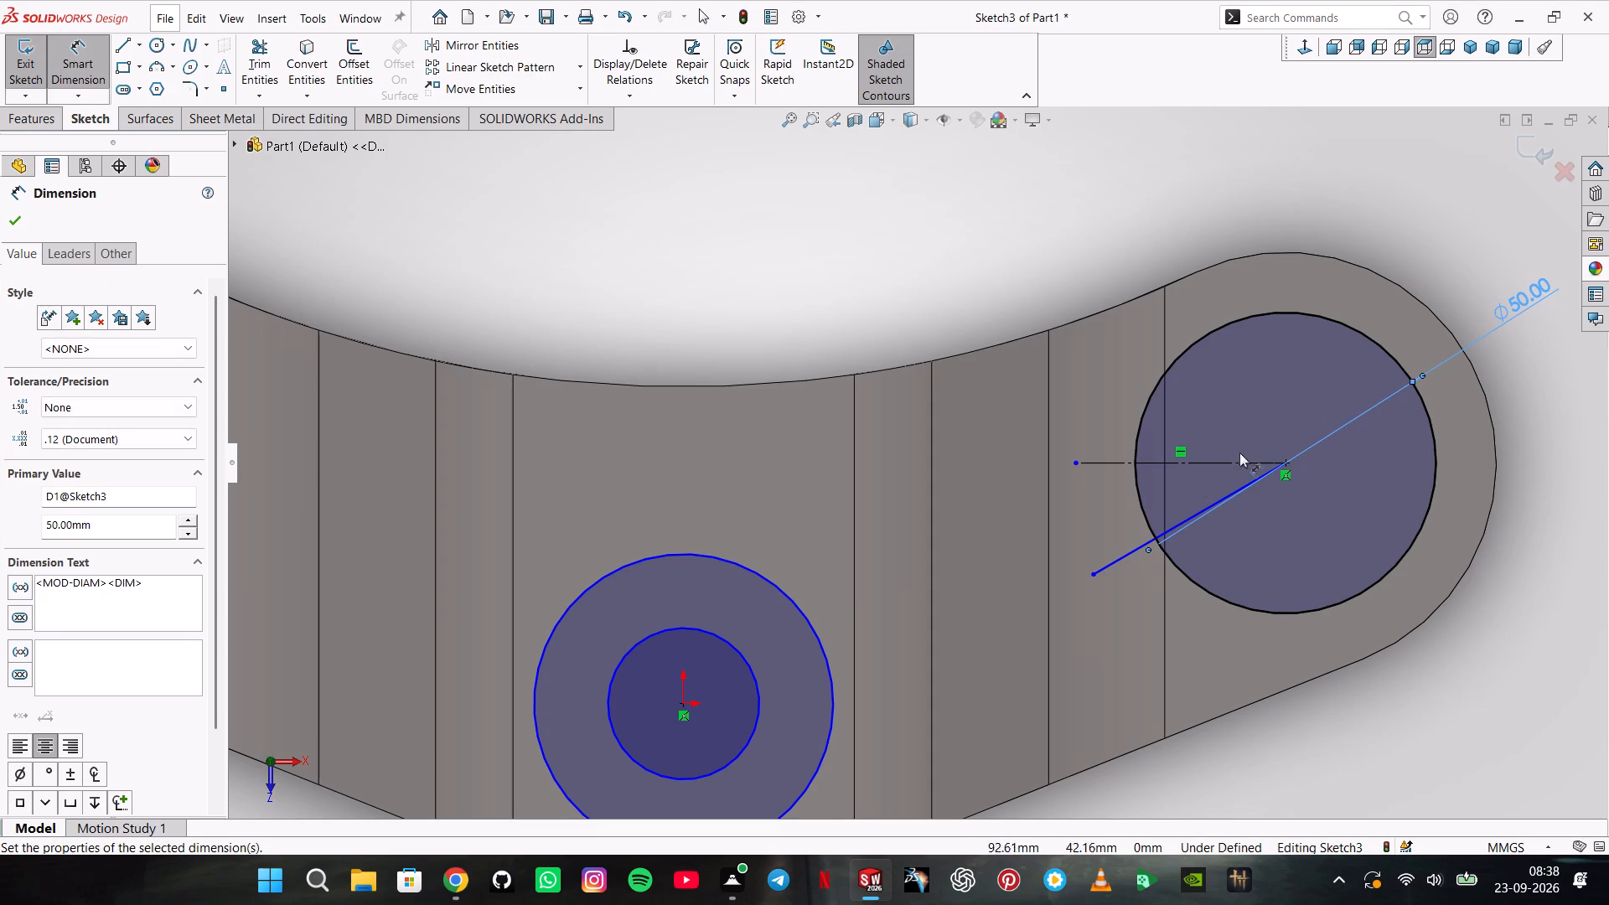
# Dimension the length of the sloped line starting at the +X lobe circle's centre as 48 mm.
pyautogui.click(1130, 552)
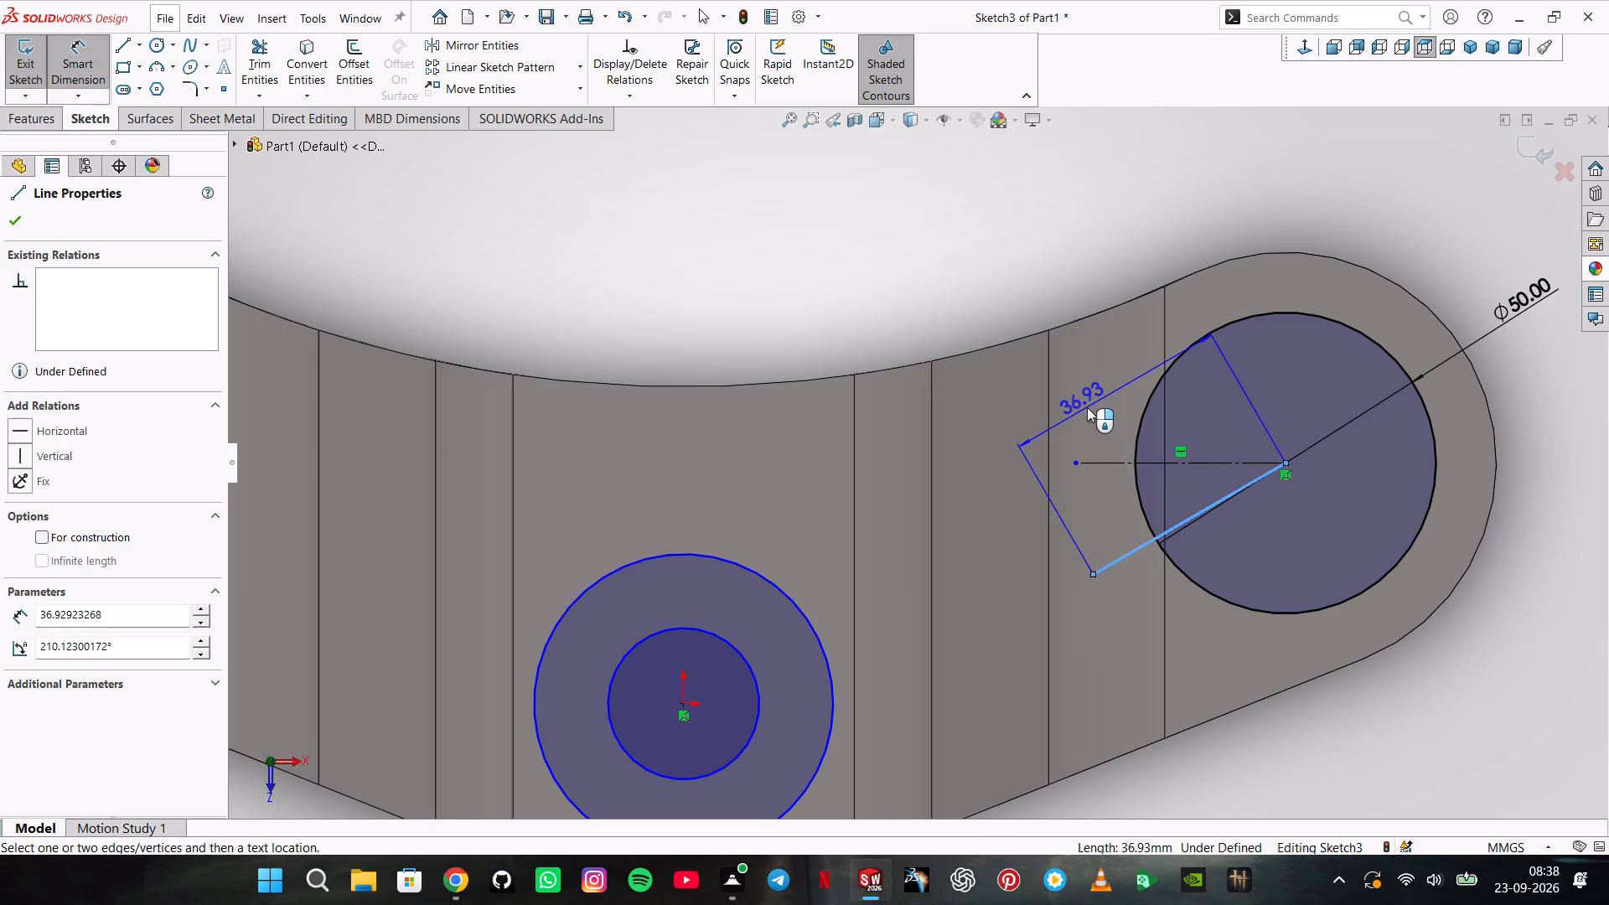
pyautogui.click(1112, 509)
pyautogui.press('4')
pyautogui.write('6.5')
pyautogui.press('+')
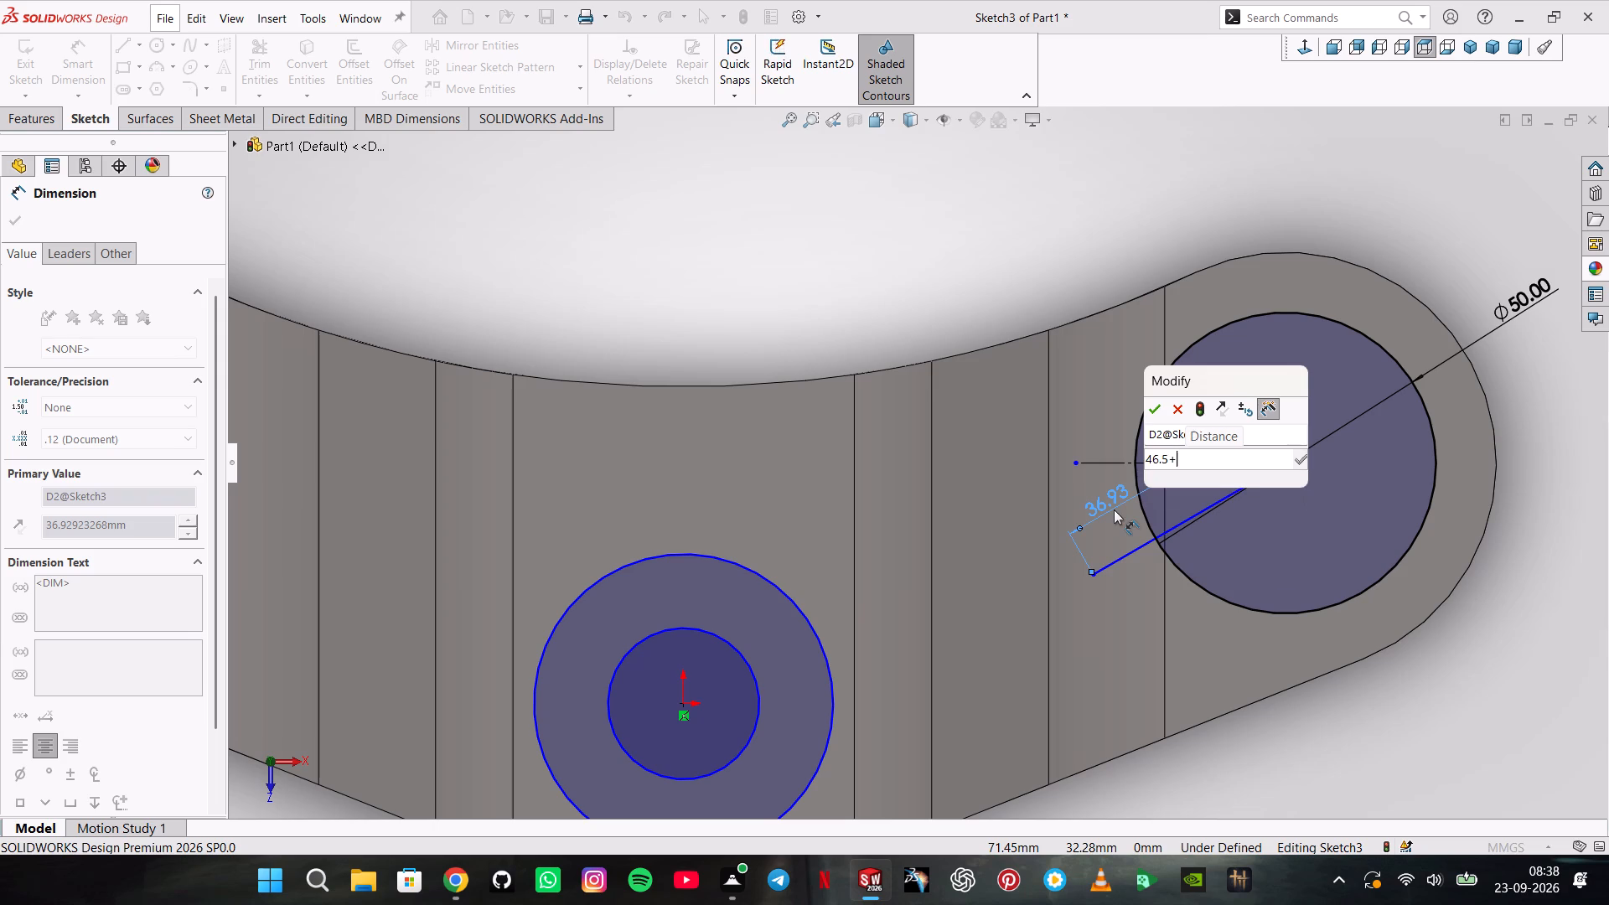
pyautogui.write('1.5')
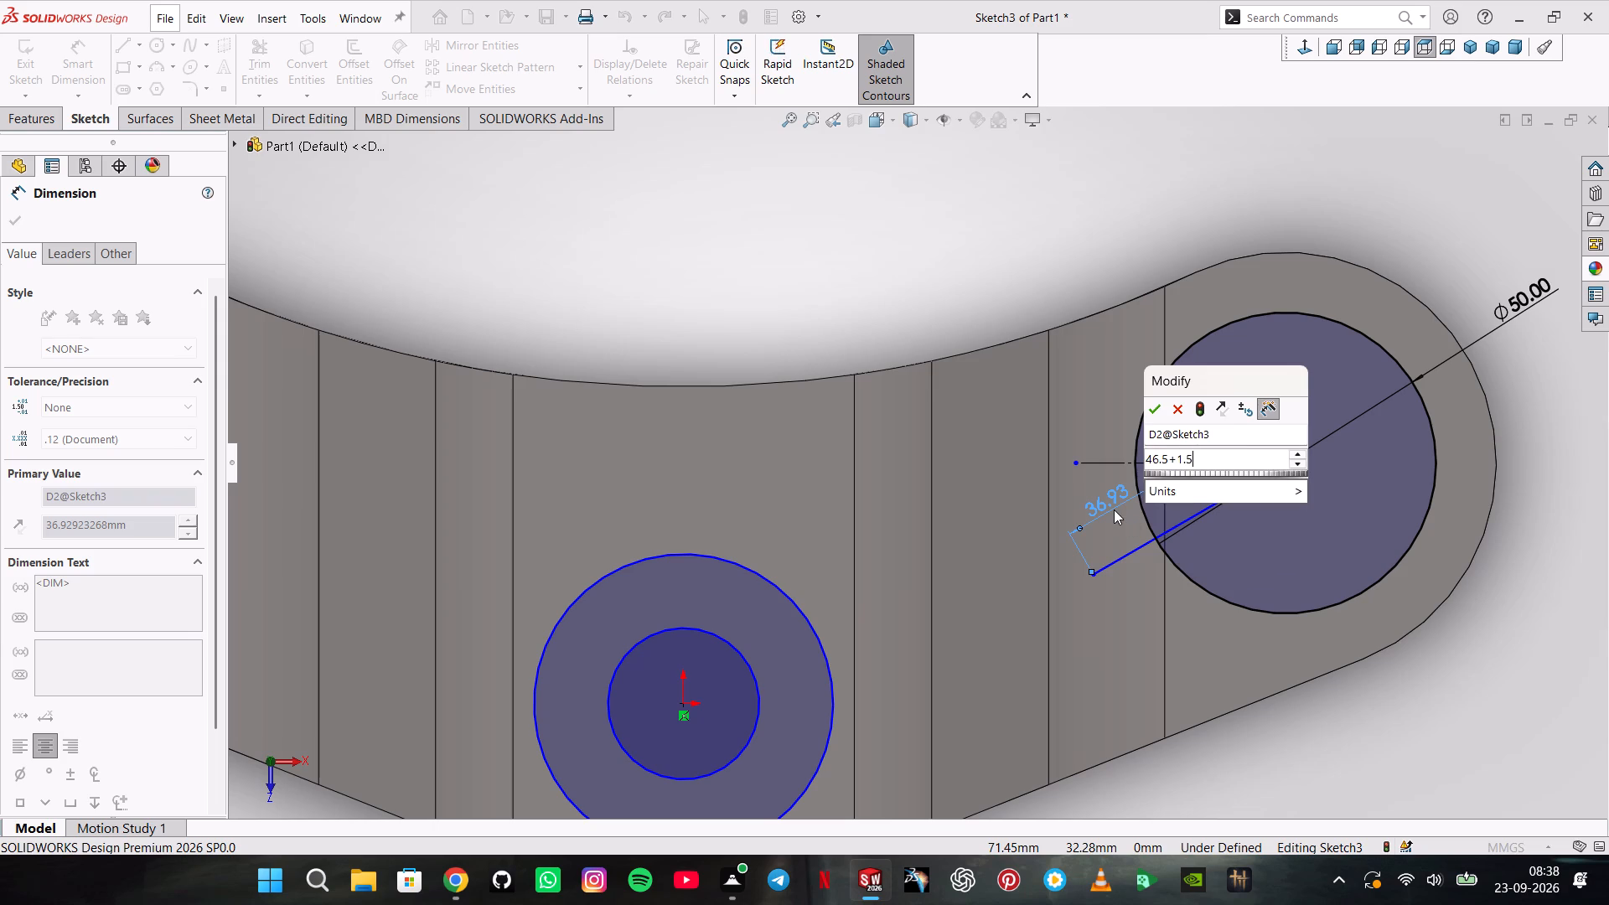
pyautogui.press('Return')
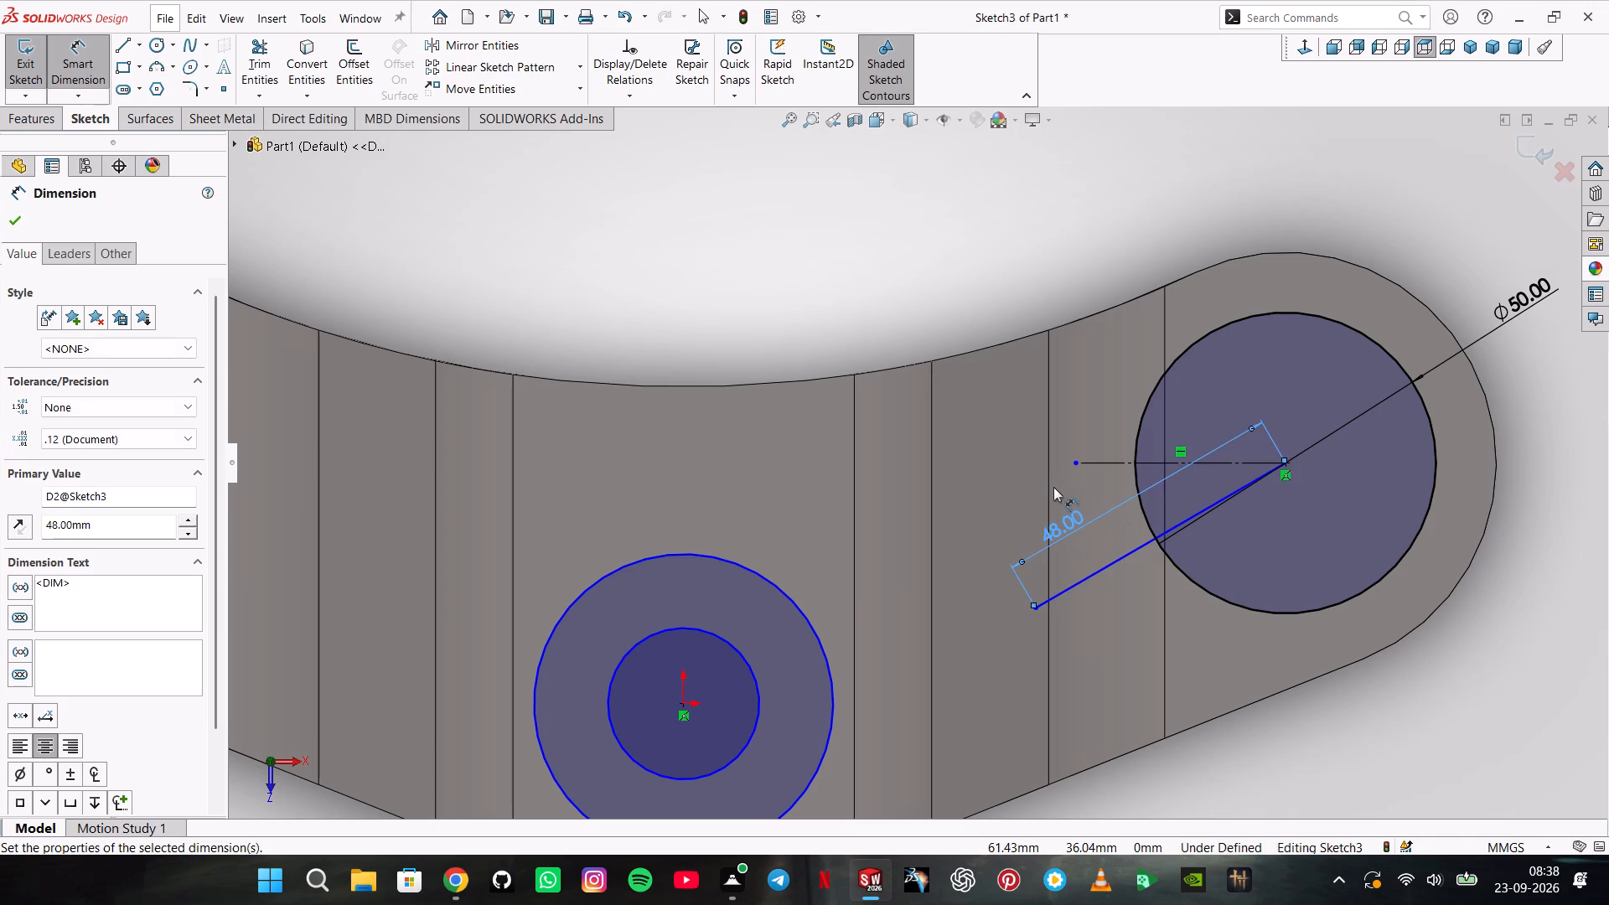
# Dimension the angle between the horizontal construction line and the sloped line as 22 degrees.
pyautogui.click(1125, 459)
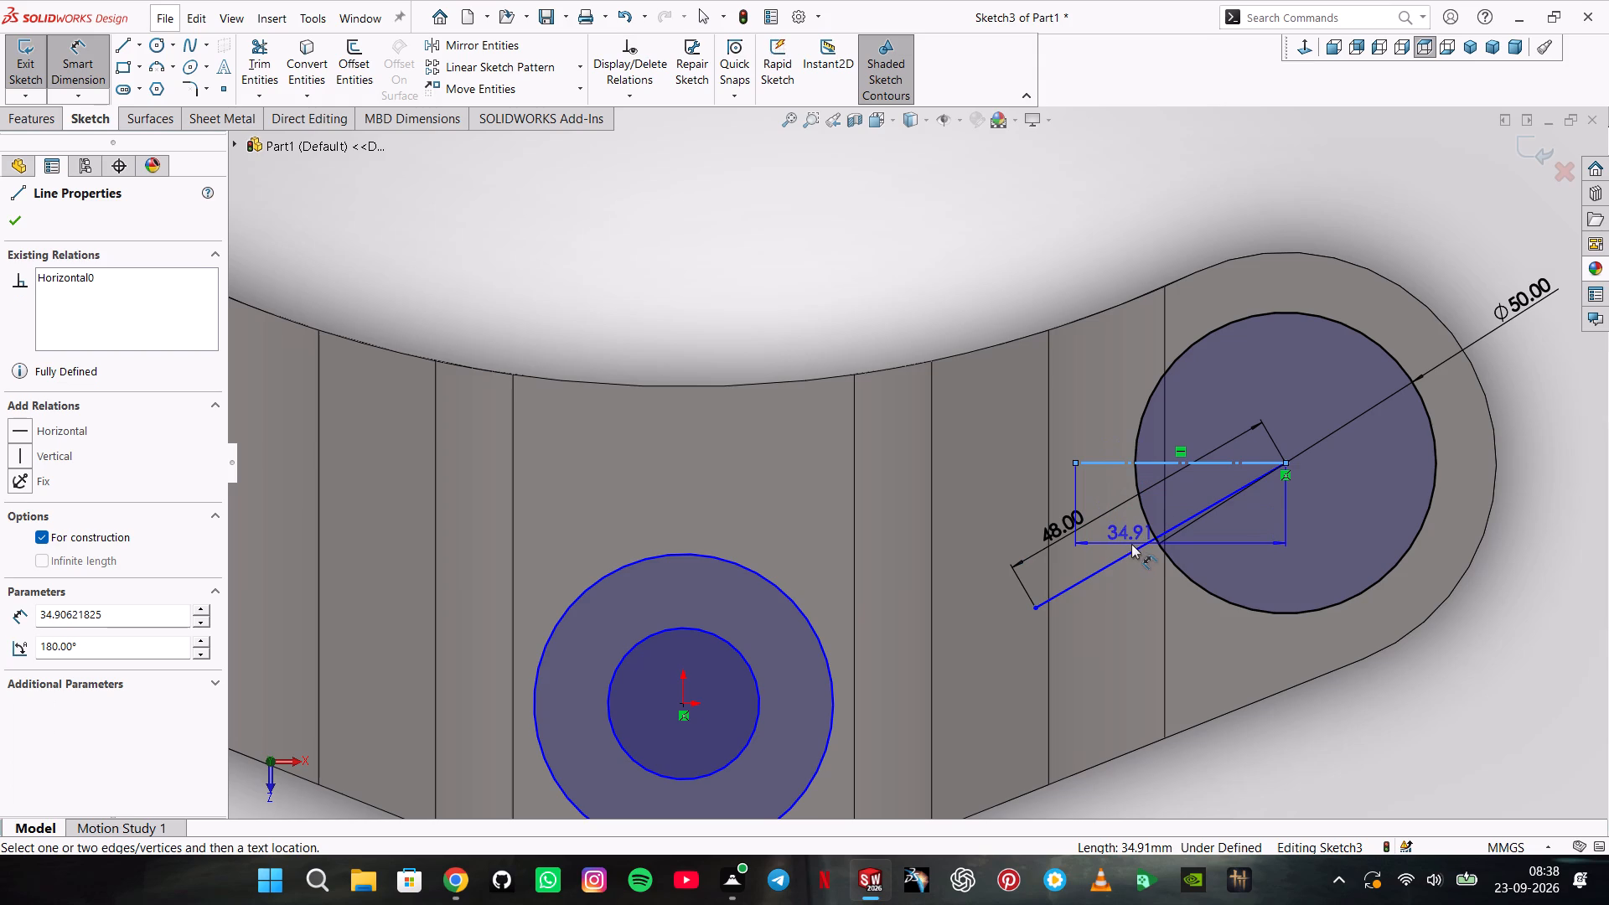
pyautogui.click(1123, 556)
pyautogui.click(1109, 520)
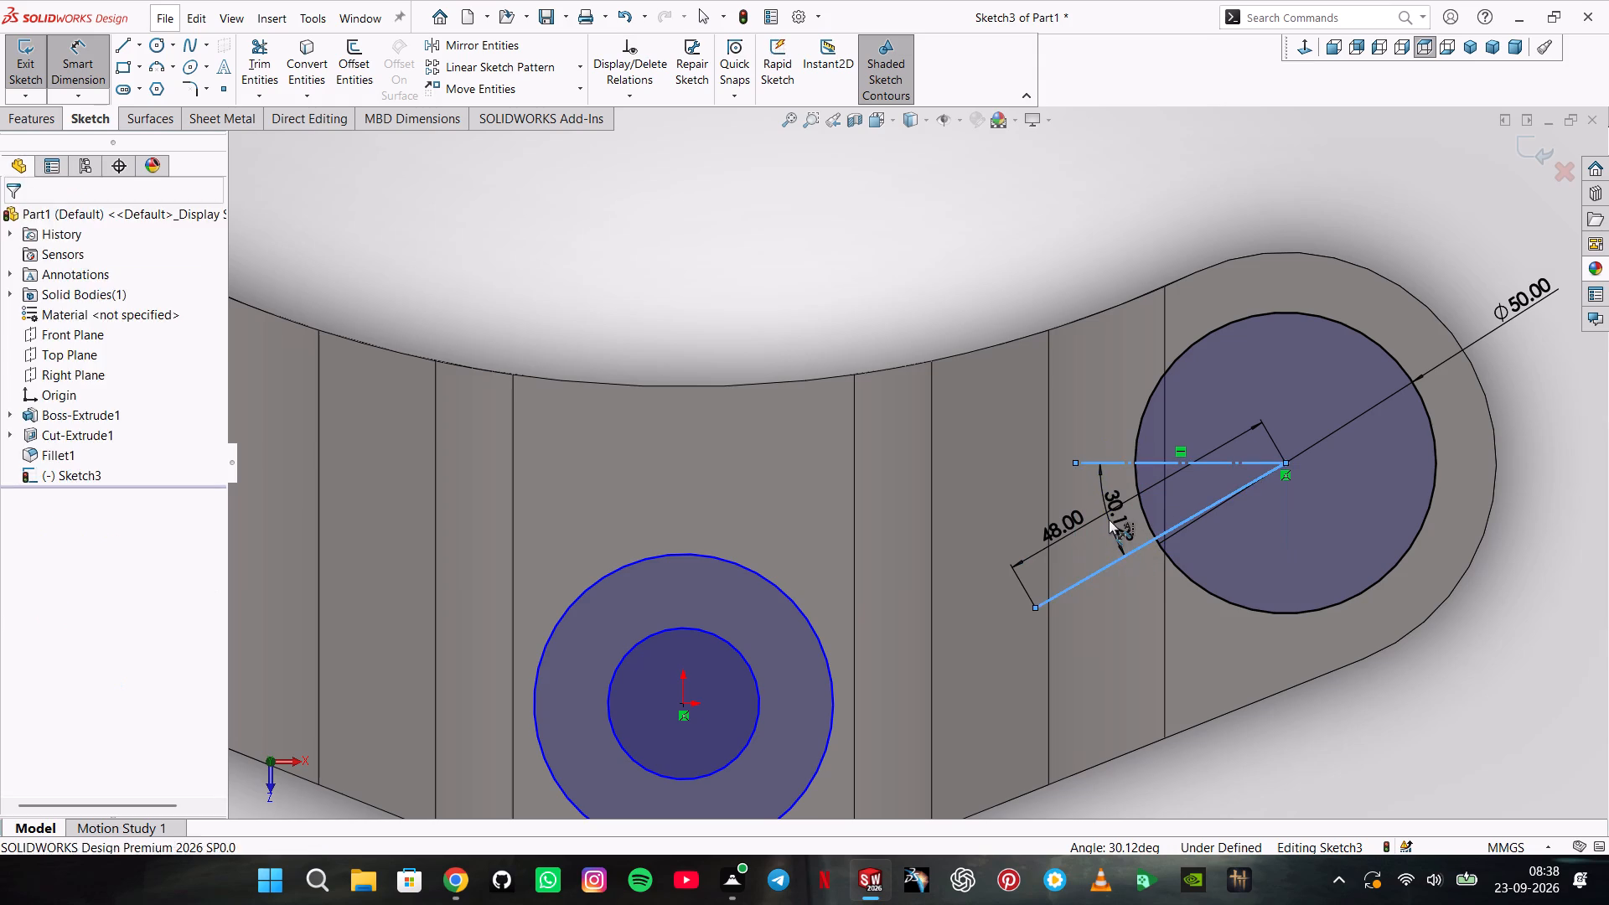
pyautogui.write('22')
pyautogui.press('Return')
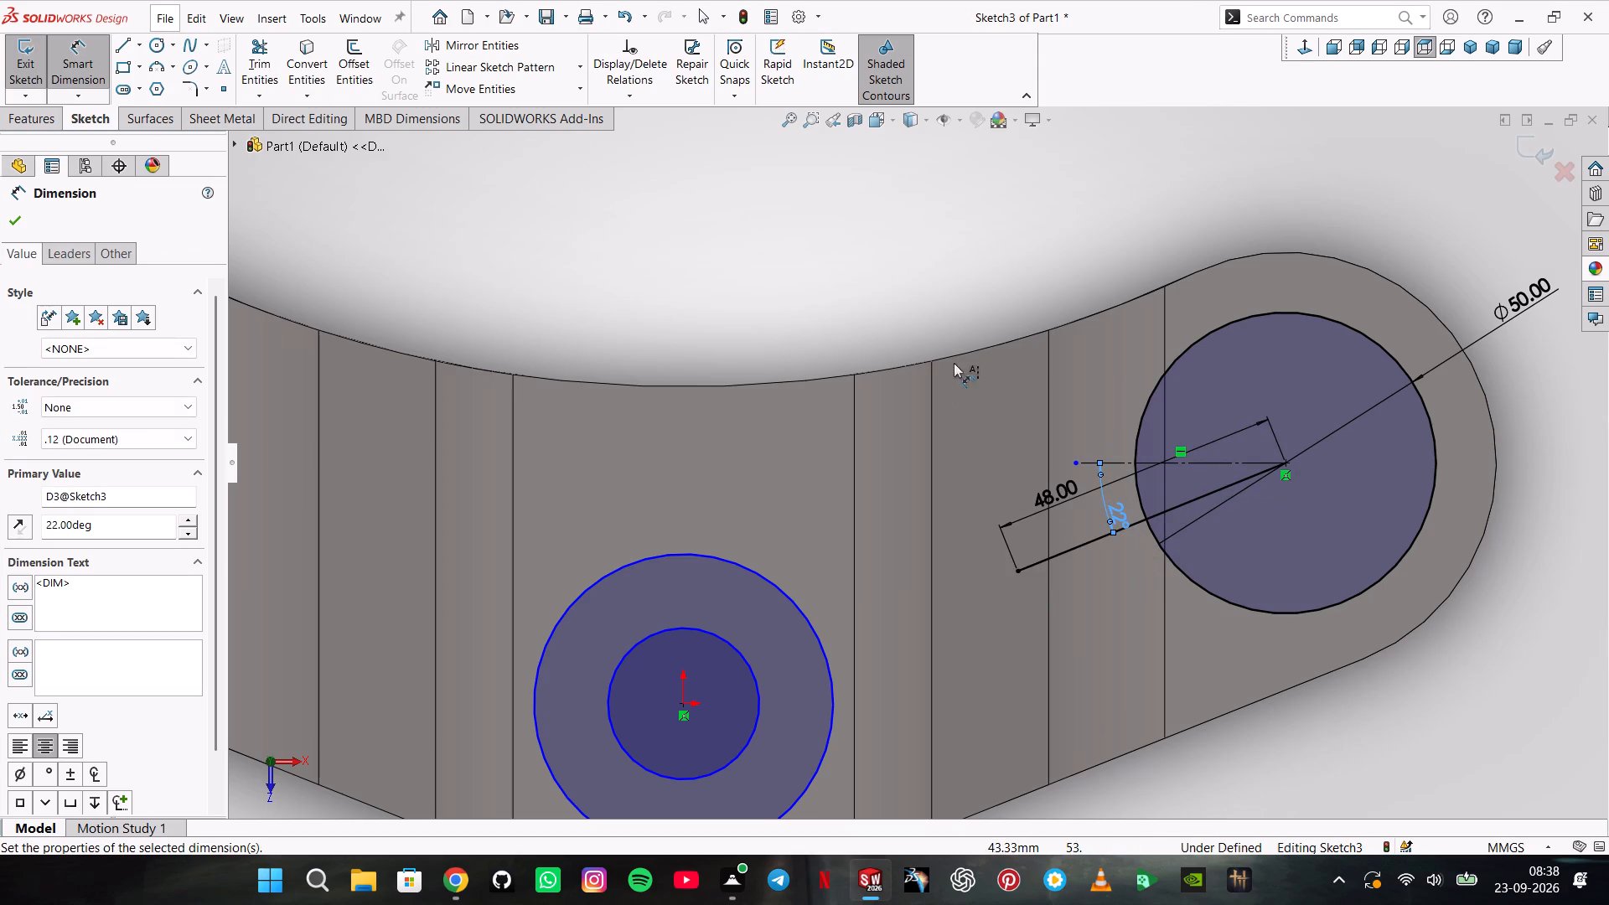
# Dimension the diameter of the outer concentric circle in the middle of the part as 43 mm.
pyautogui.scroll(1, 882, 341)
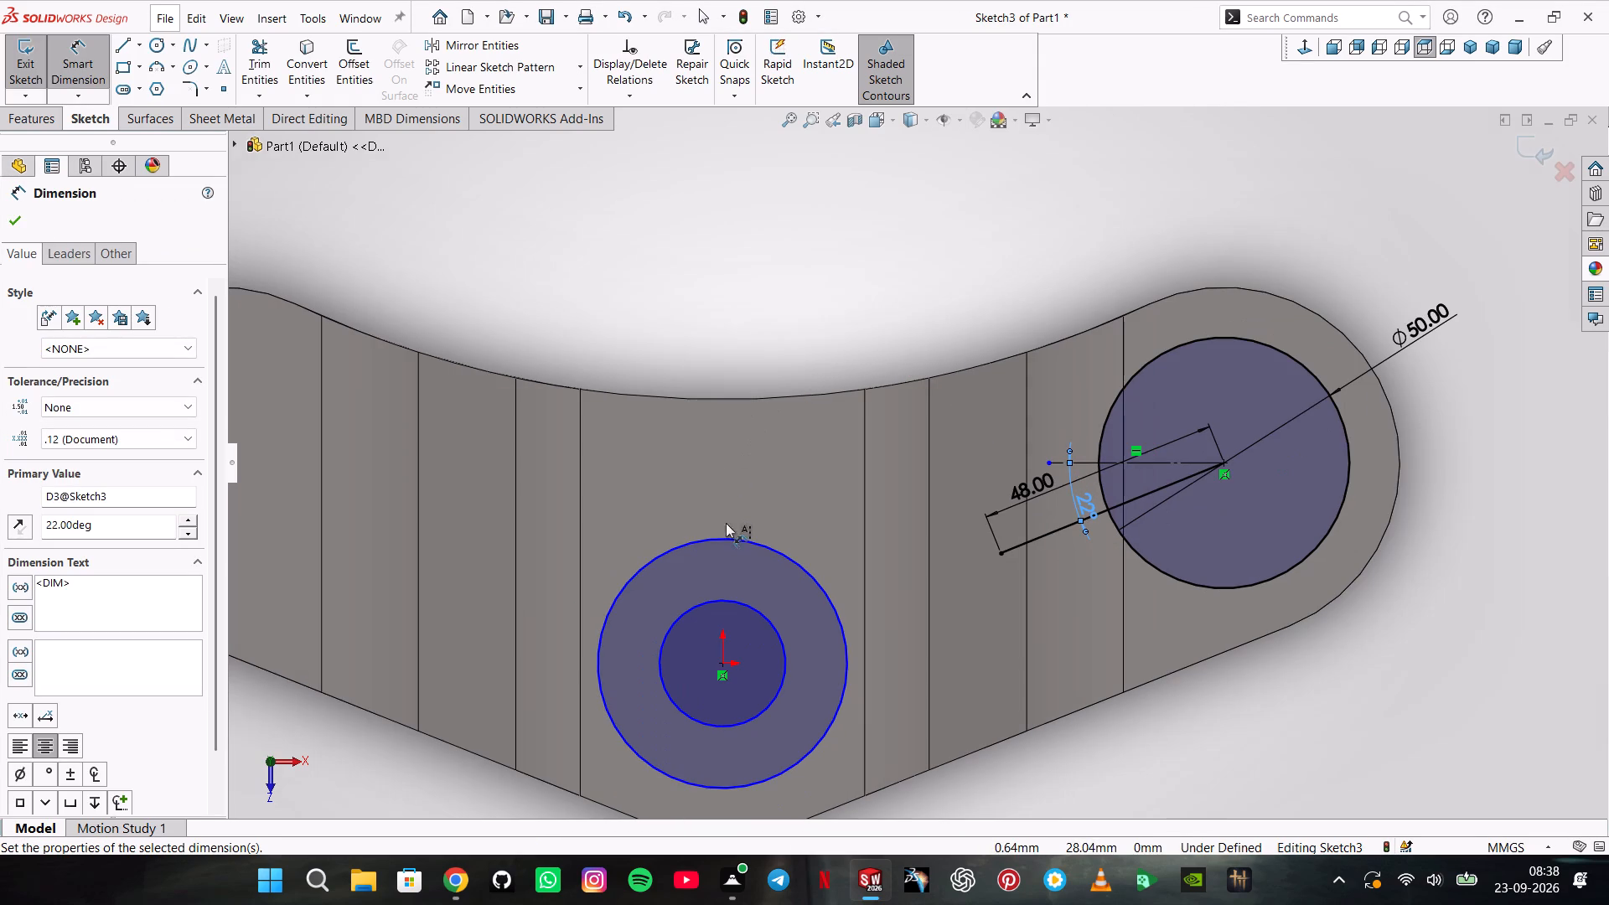
pyautogui.click(730, 535)
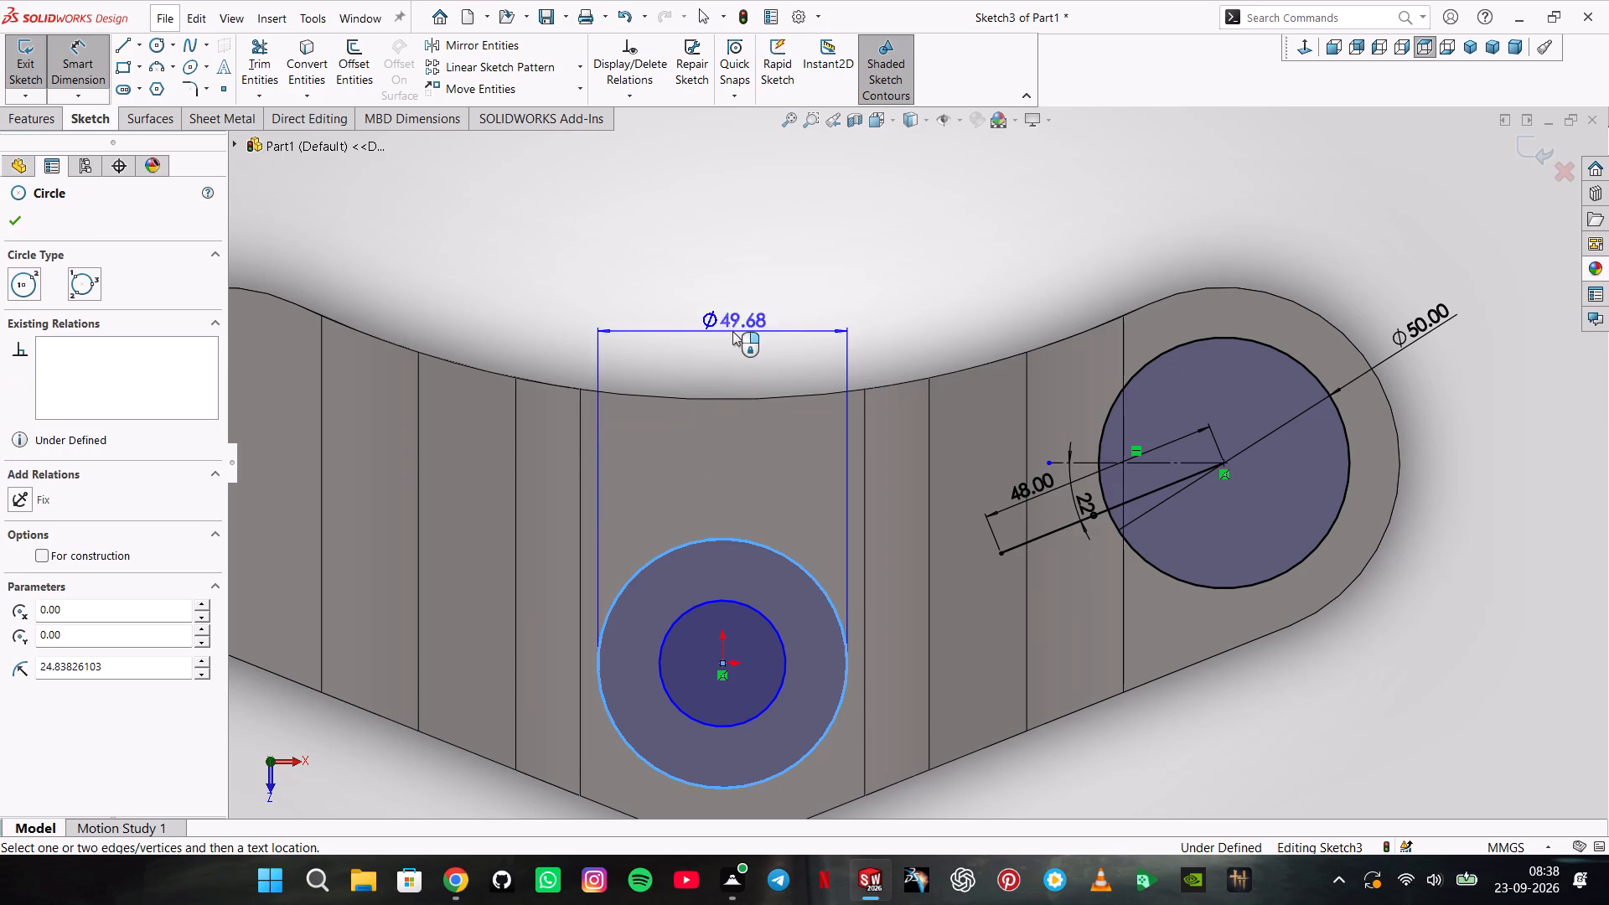
pyautogui.click(732, 331)
pyautogui.write('43')
pyautogui.press('Return')
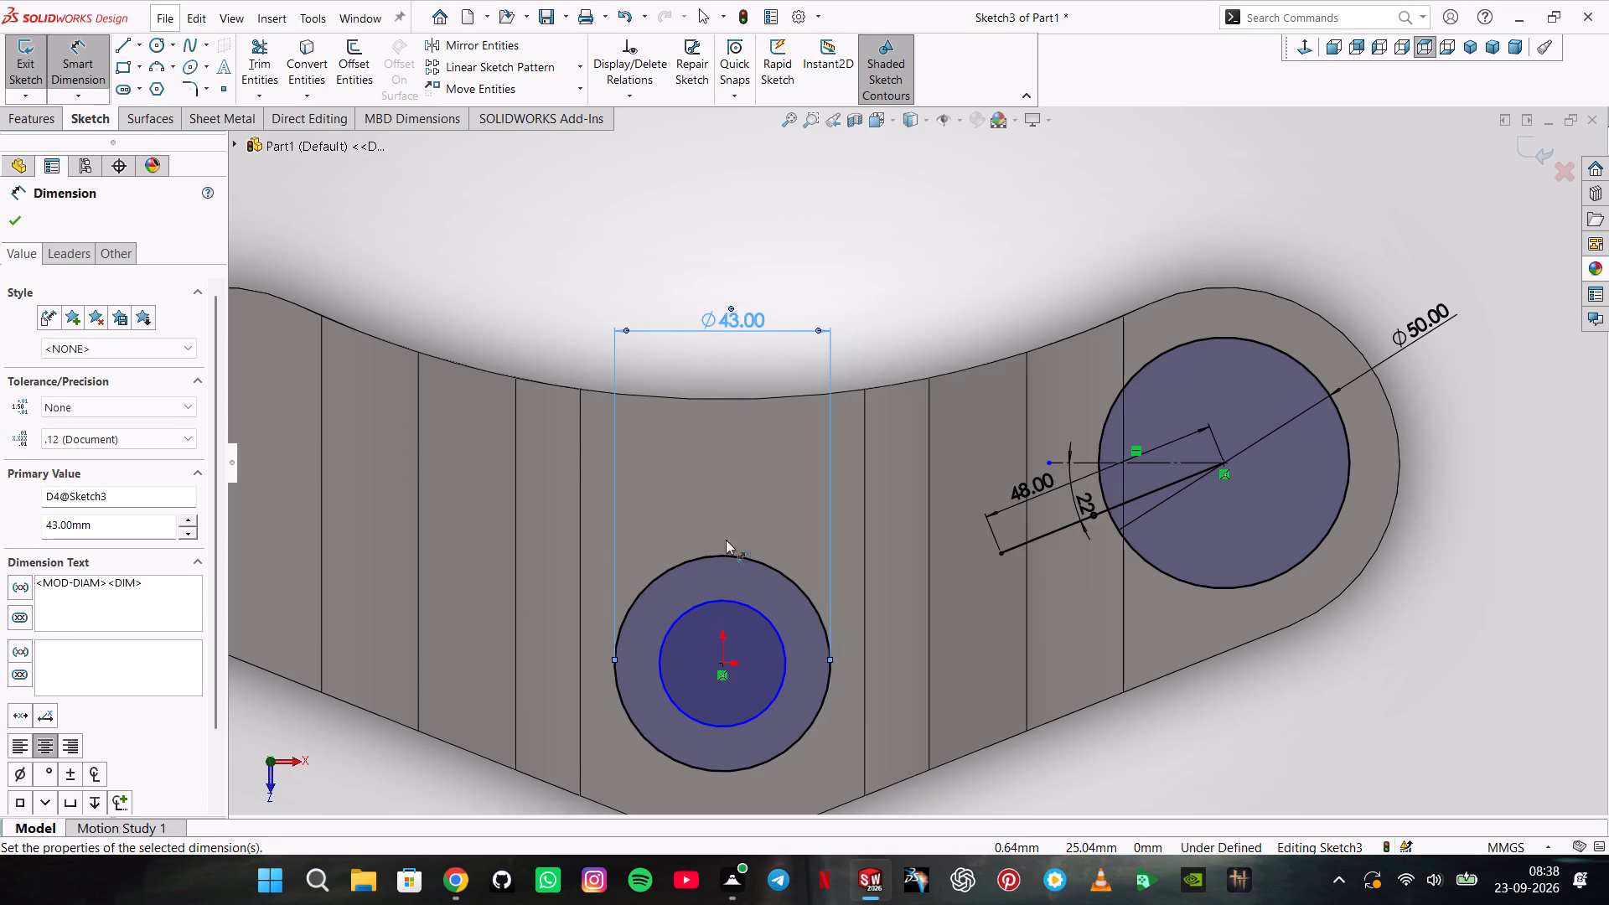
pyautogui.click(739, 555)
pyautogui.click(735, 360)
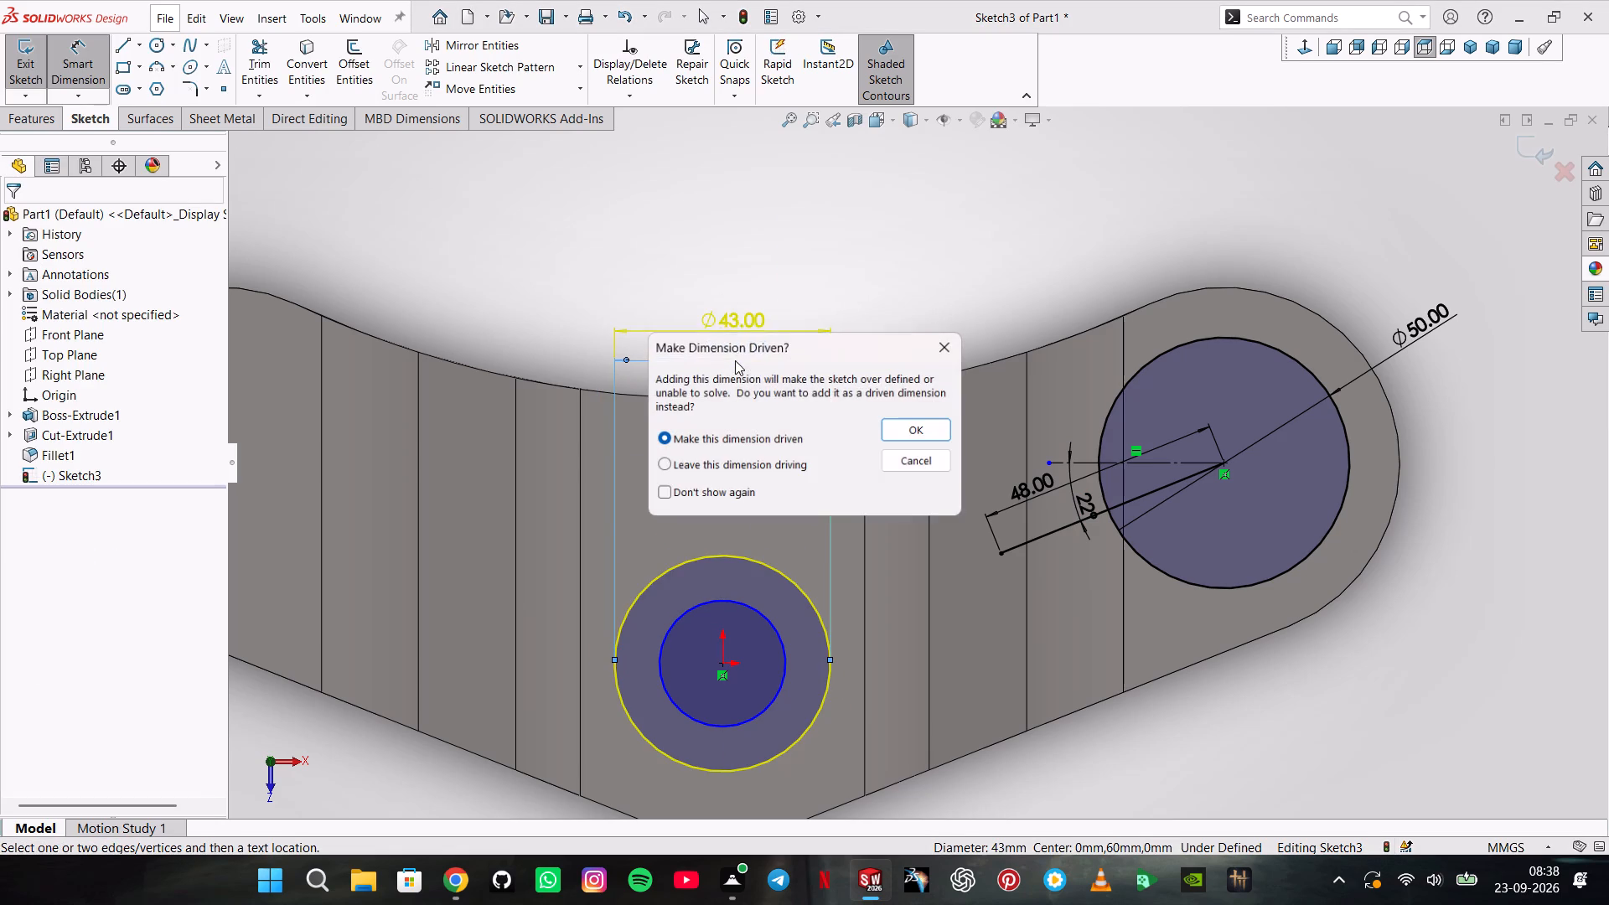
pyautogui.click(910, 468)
# Dimension the middle inner circle's diameter as 24 mm, move the 43 mm dimension clear of it, and close the sketch.
pyautogui.click(732, 603)
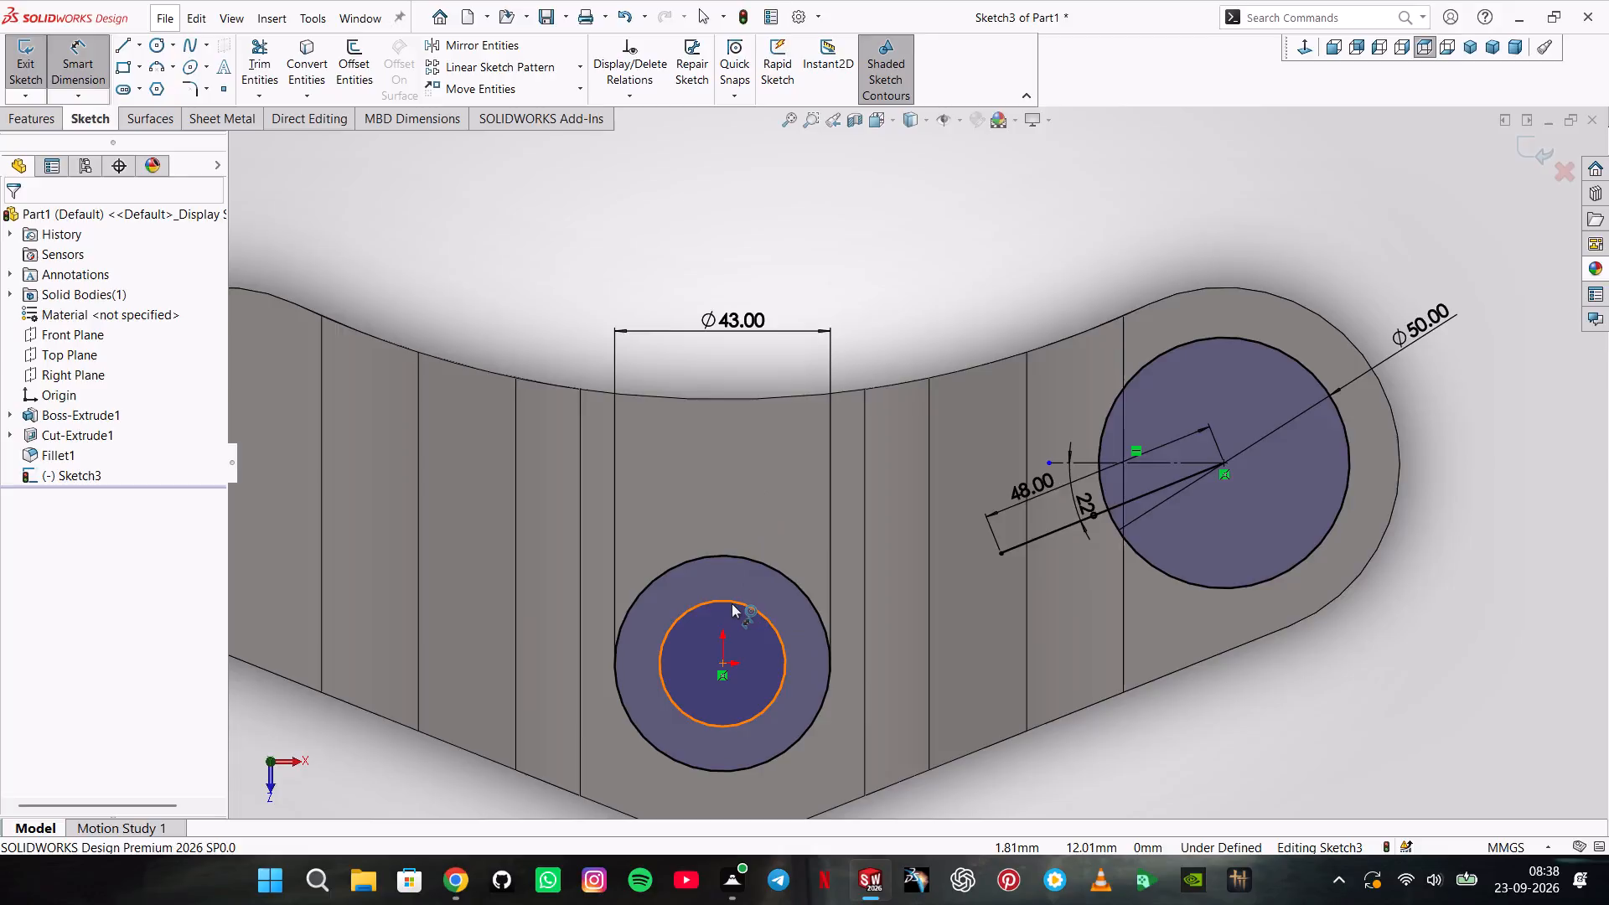
pyautogui.click(730, 350)
pyautogui.write('24')
pyautogui.press('Return')
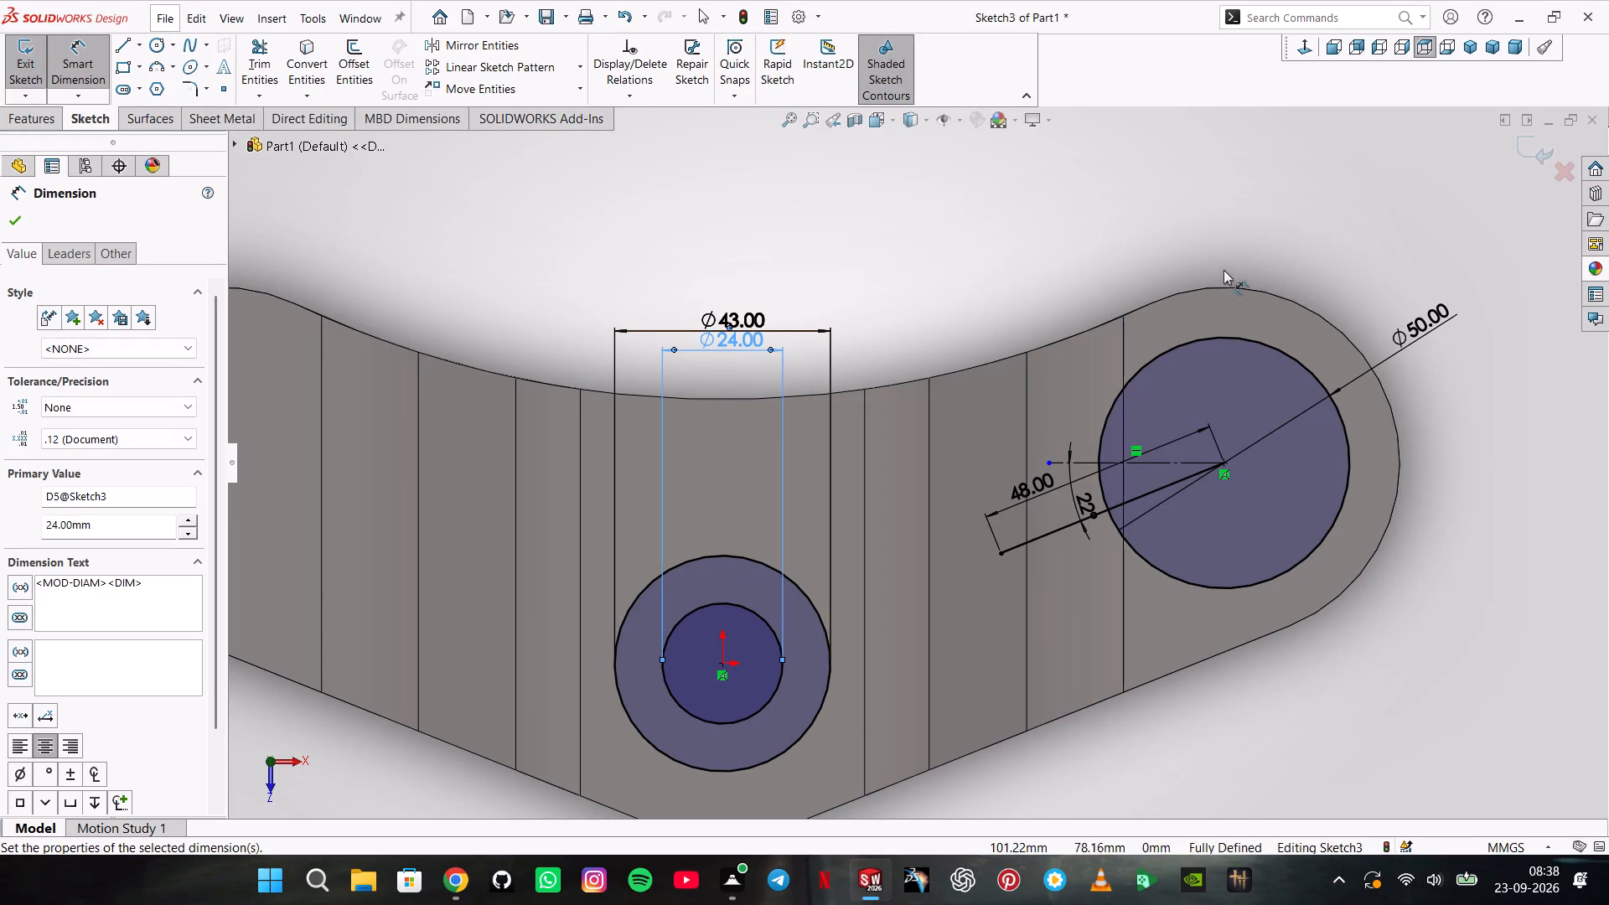
pyautogui.moveTo(752, 317); pyautogui.dragTo(755, 271)
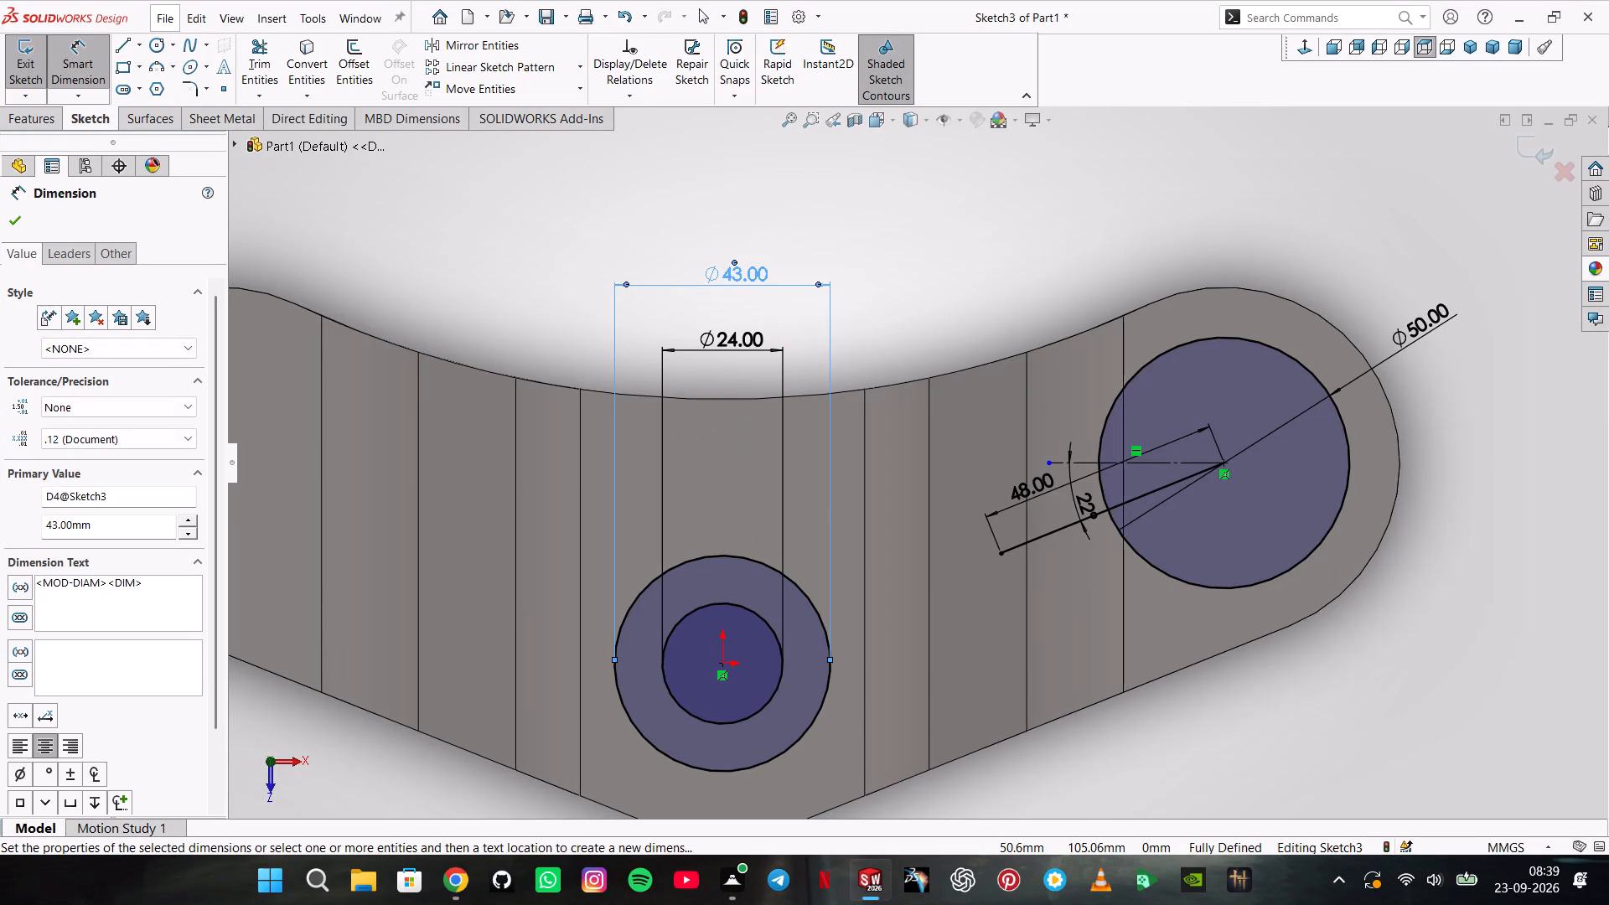
pyautogui.click(14, 64)
# Cut-extrude the 43 mm circle in the middle of the part as a blind pocket 5 mm deep.
pyautogui.click(18, 119)
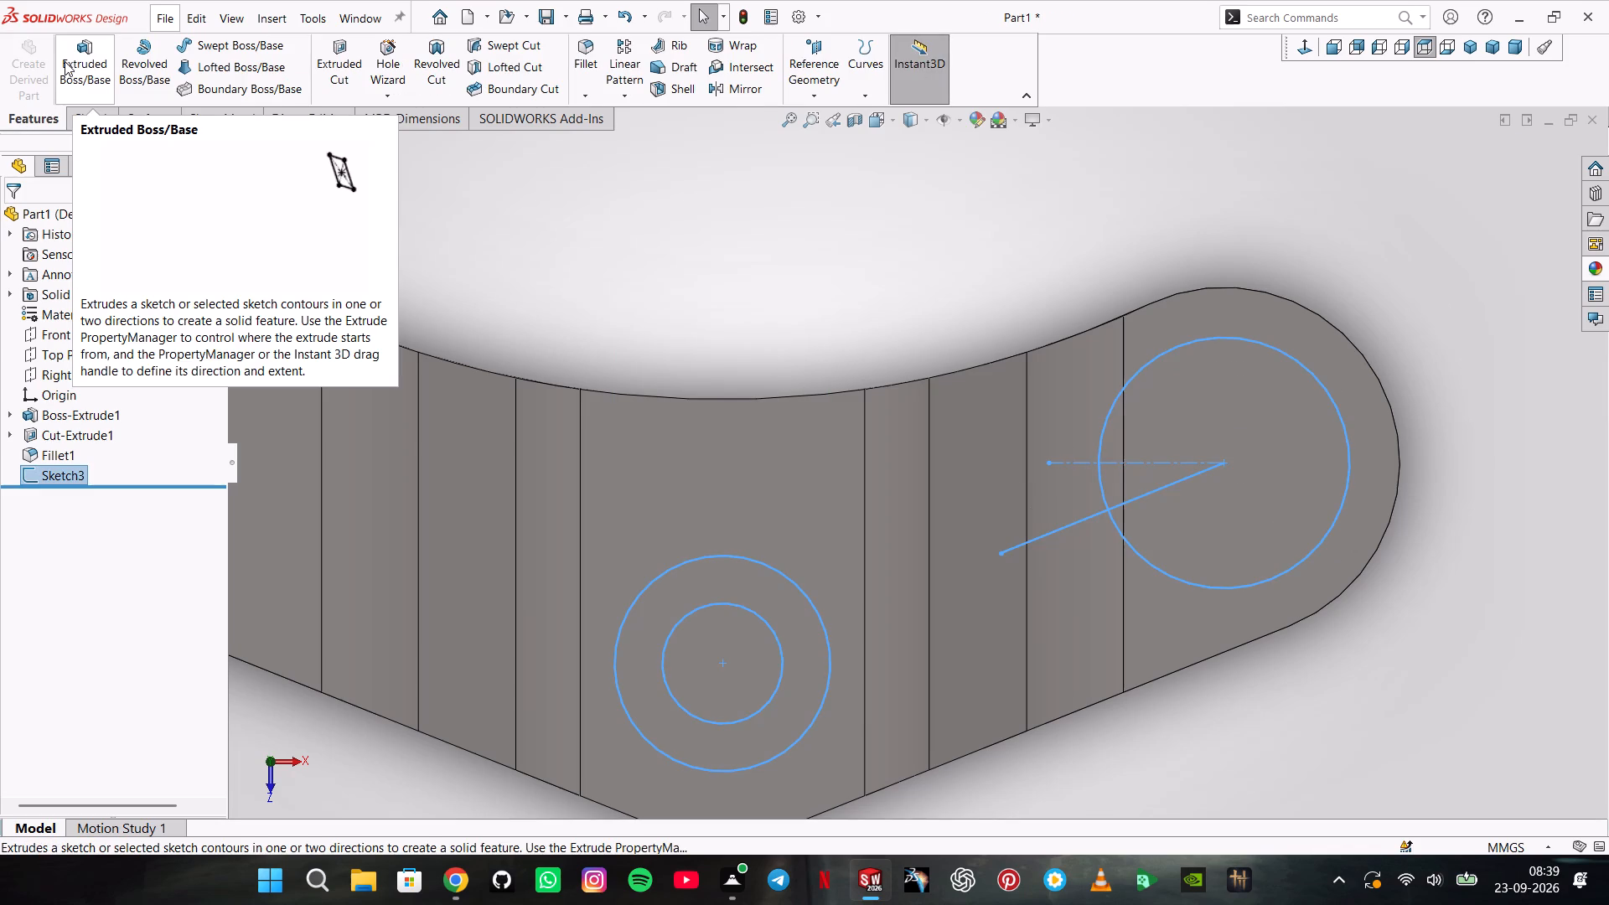
pyautogui.click(334, 49)
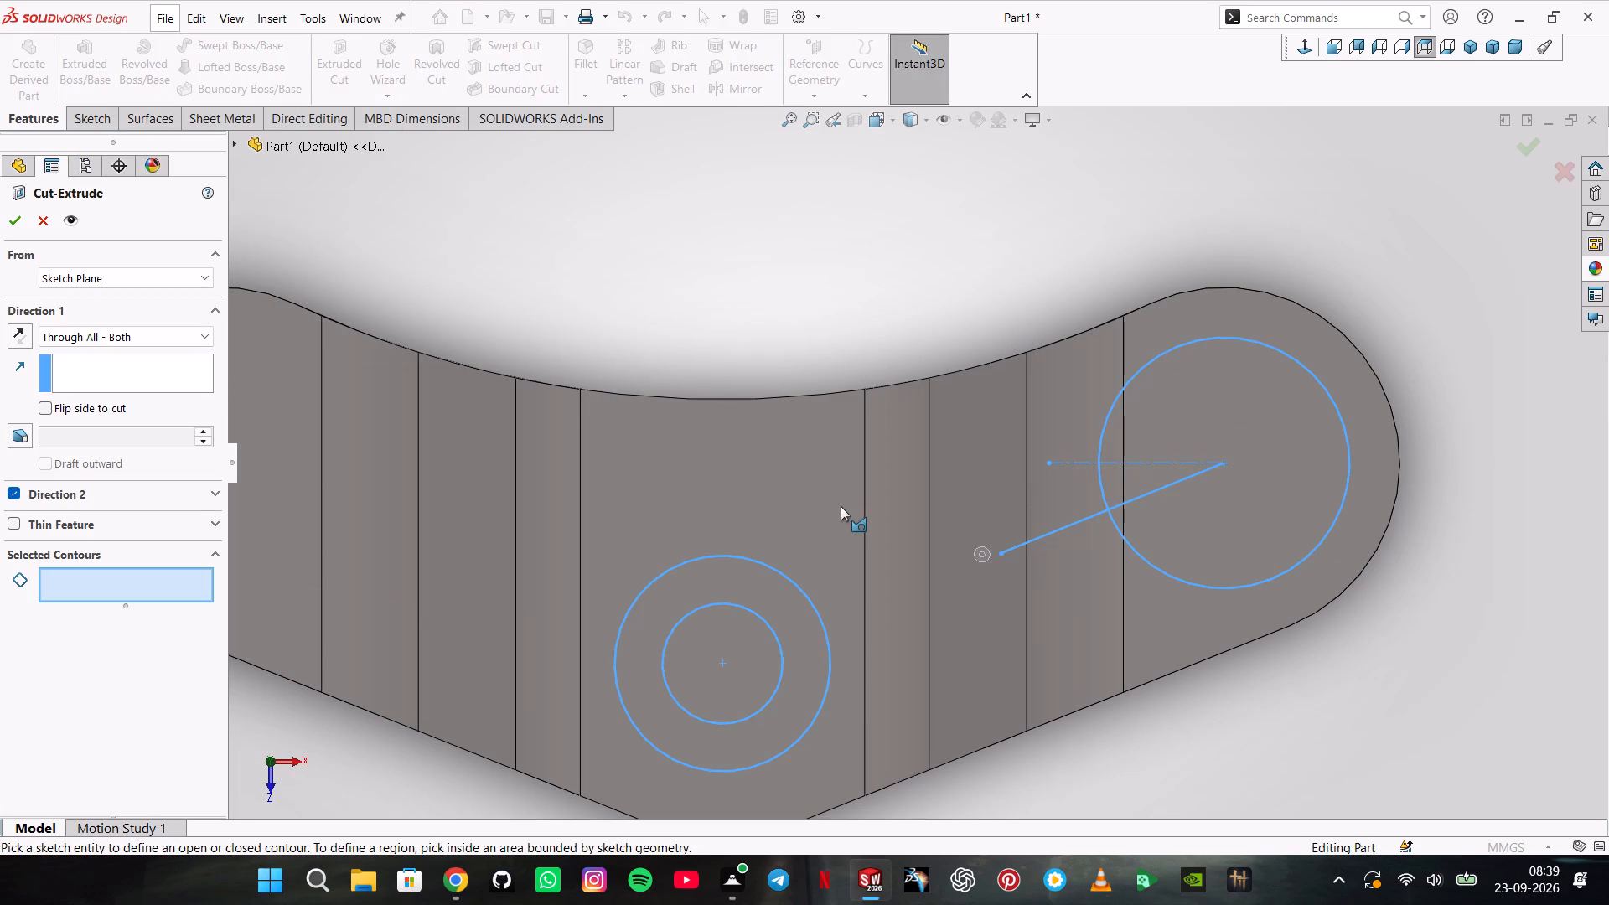
pyautogui.moveTo(842, 505); pyautogui.dragTo(789, 321, button='middle')
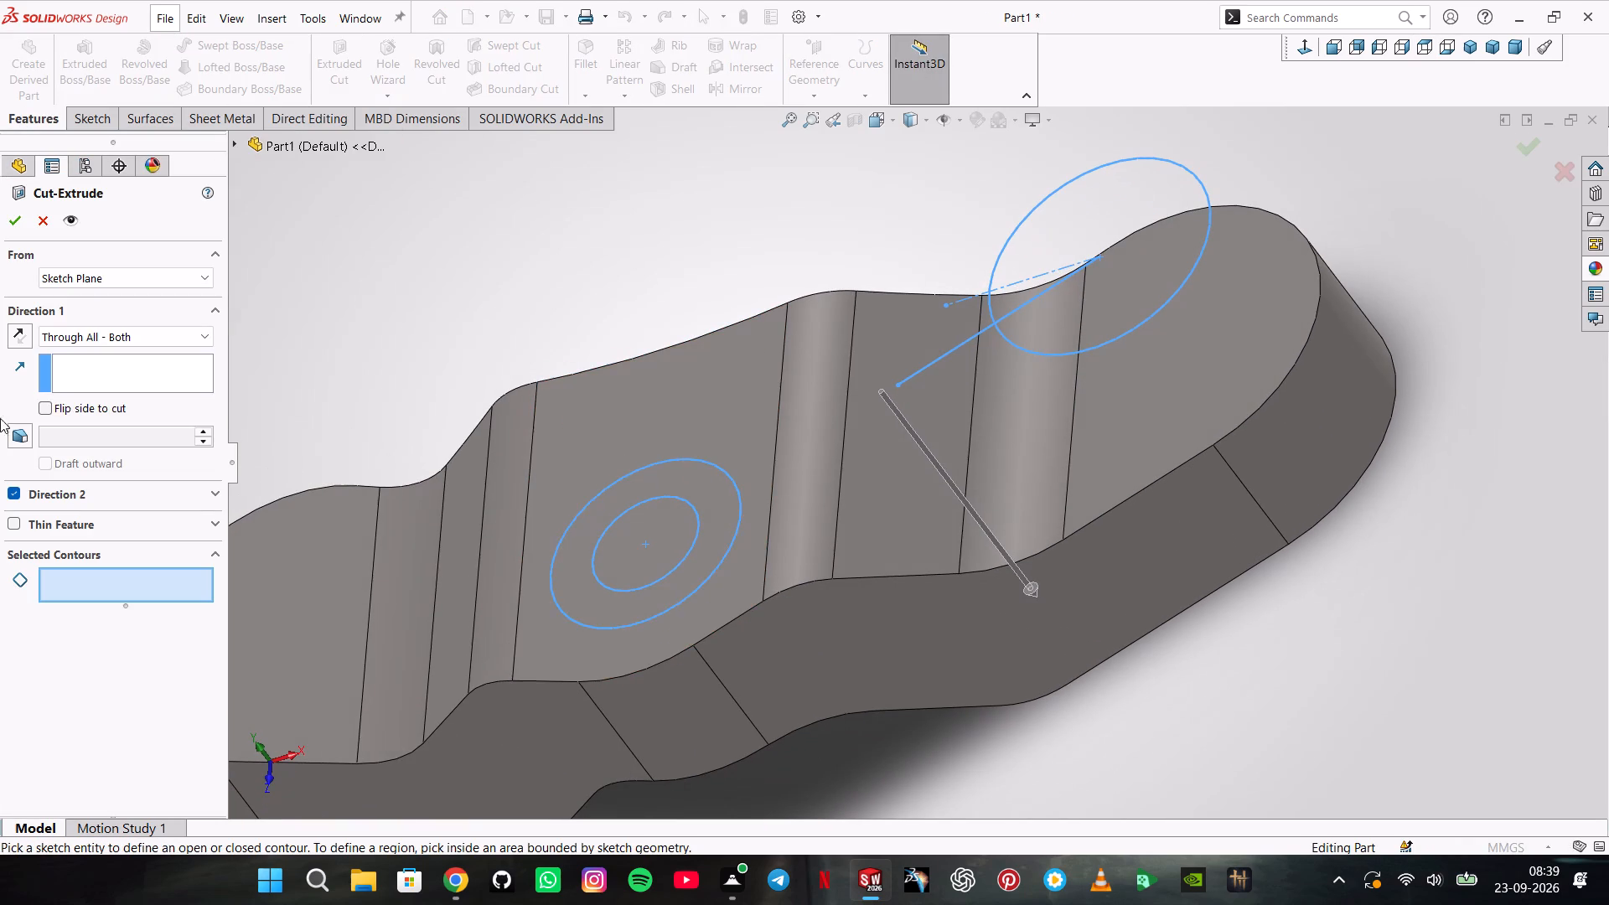
pyautogui.click(693, 592)
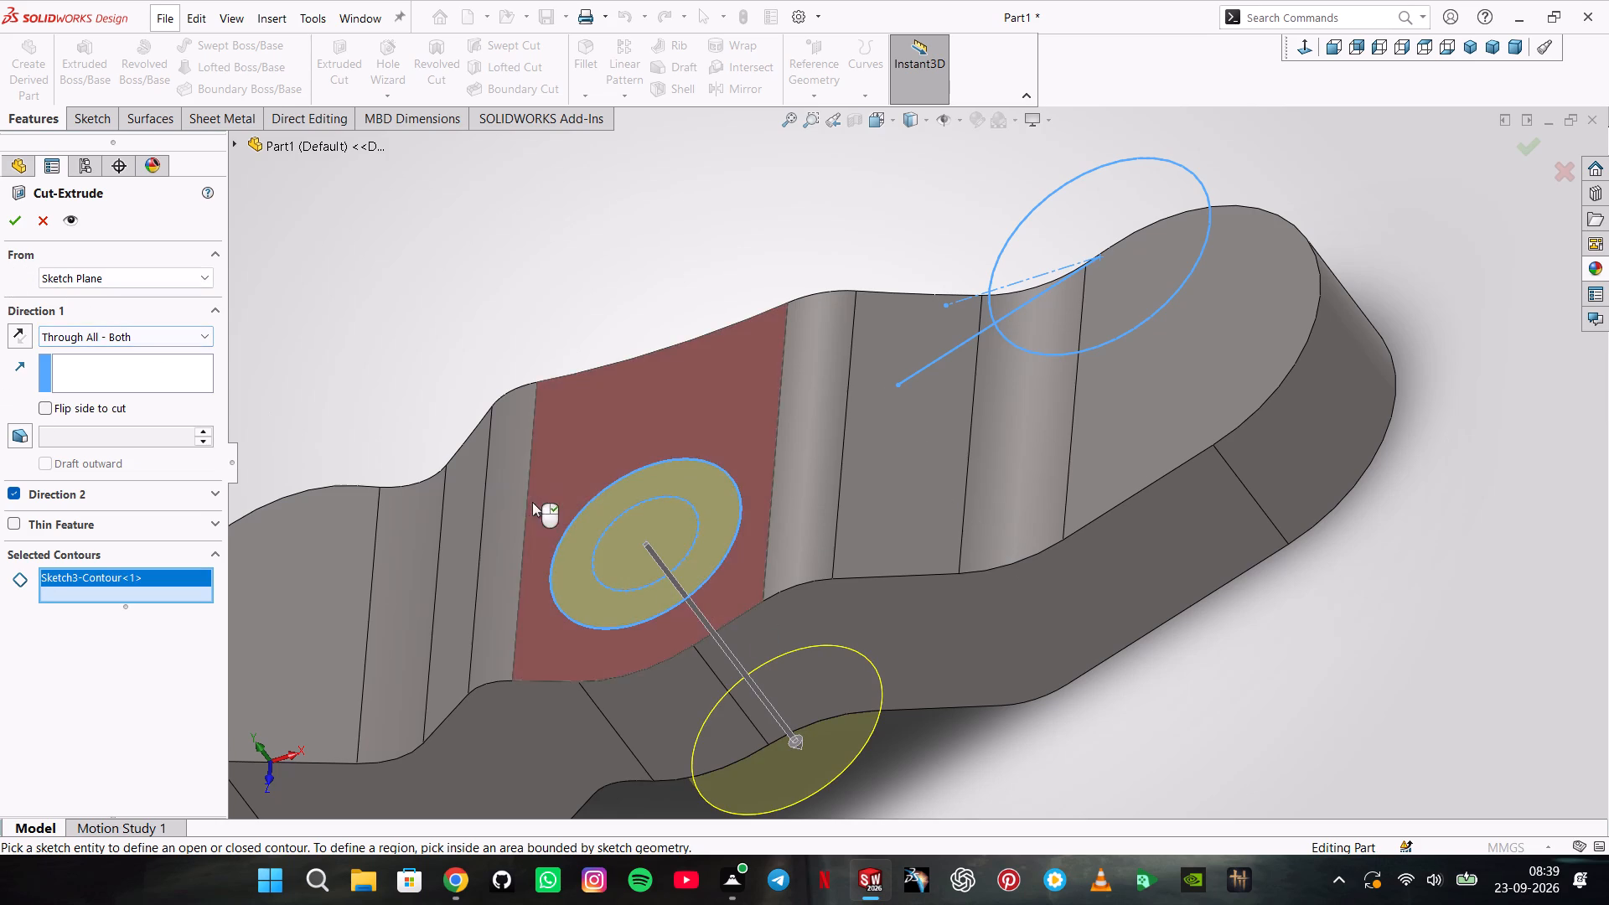
pyautogui.moveTo(670, 656); pyautogui.dragTo(672, 453, button='middle')
pyautogui.scroll(1, 665, 649)
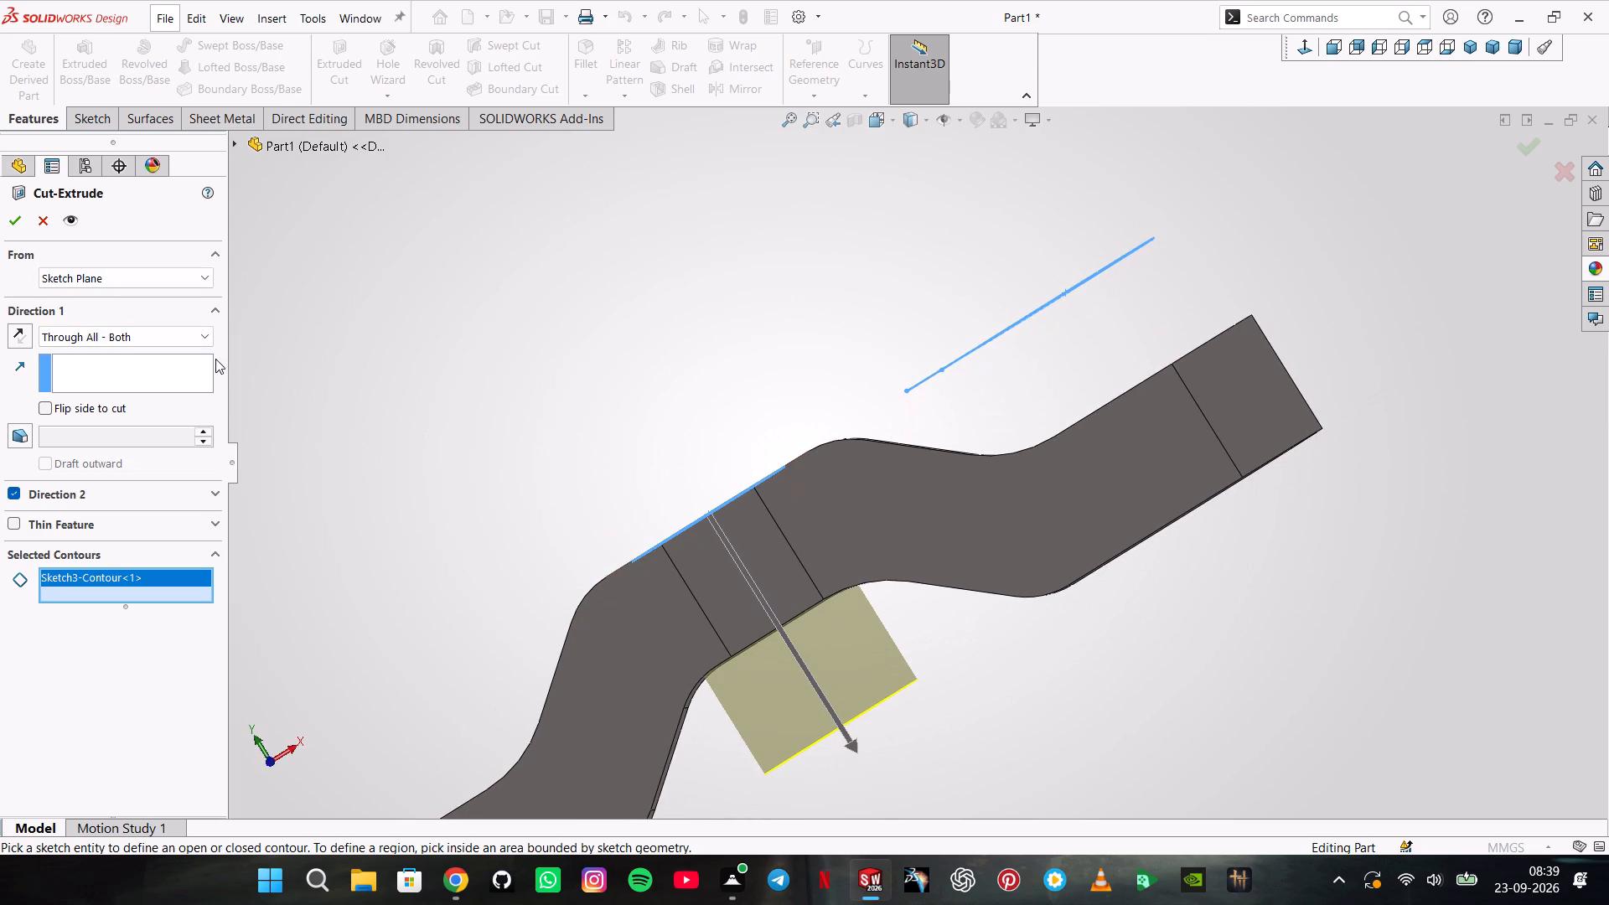
pyautogui.click(180, 336)
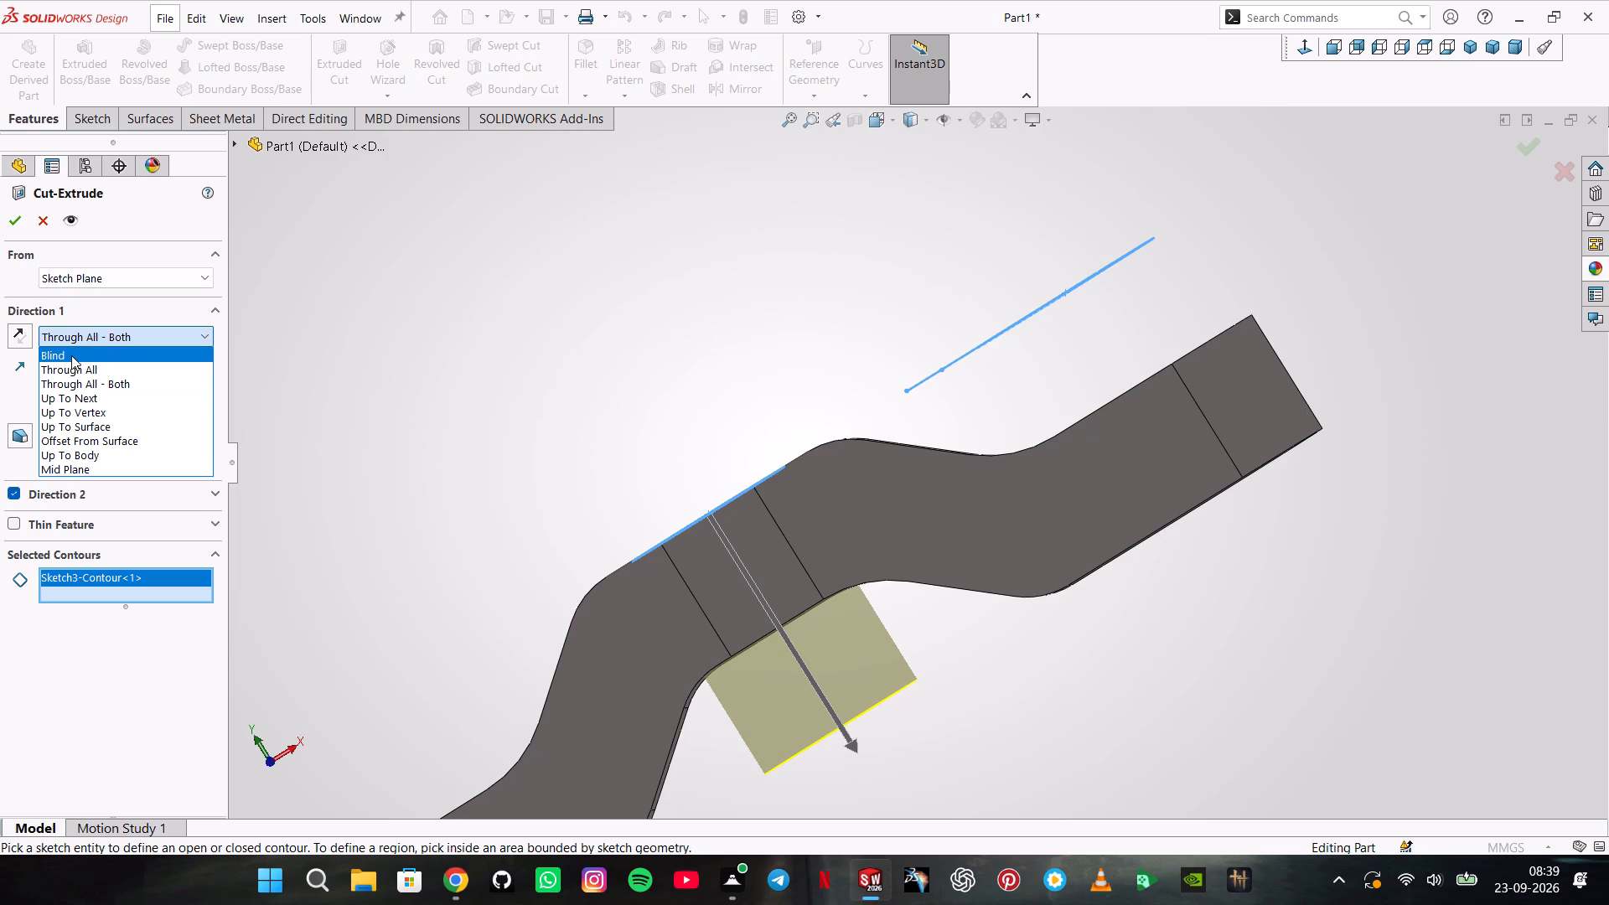
pyautogui.click(71, 354)
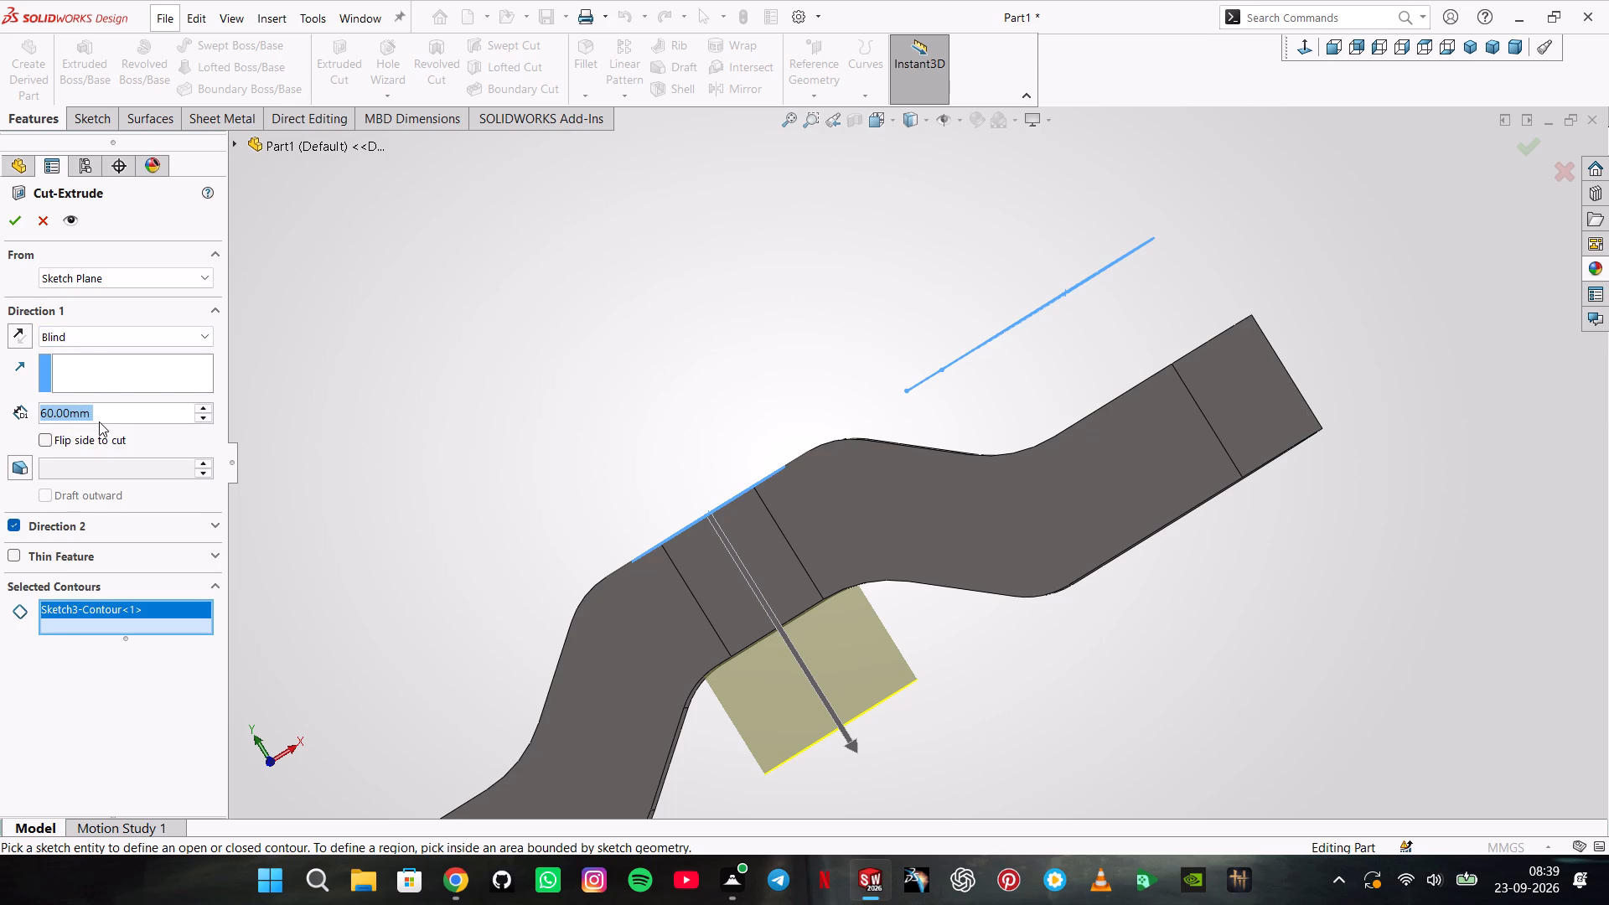
pyautogui.press('5')
pyautogui.press('Return')
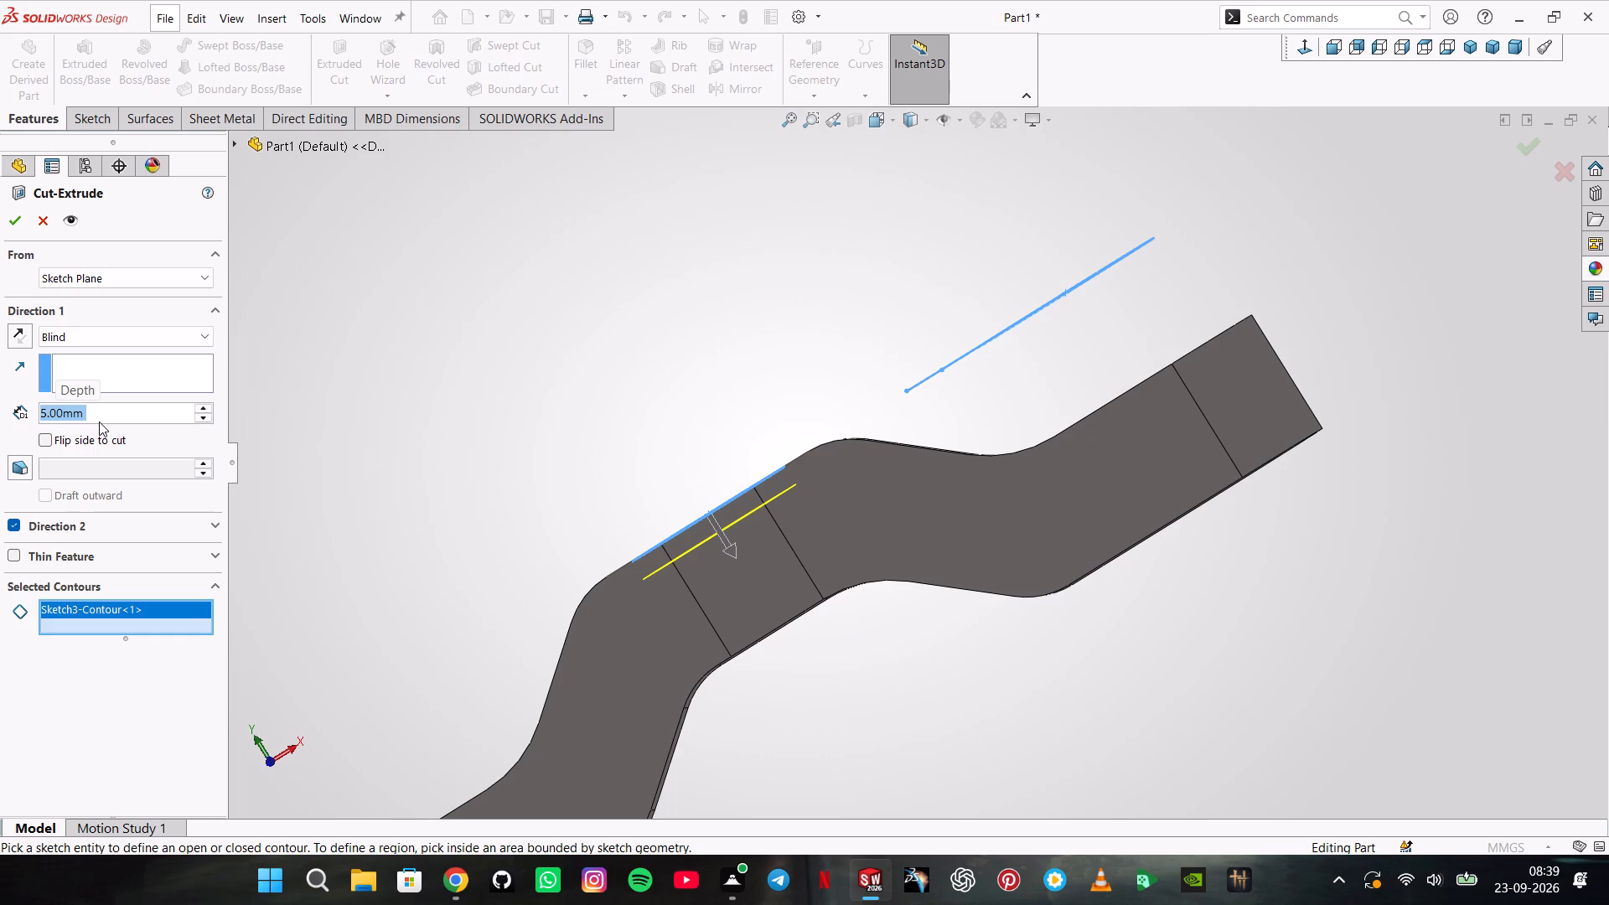
pyautogui.moveTo(354, 346); pyautogui.dragTo(378, 447, button='middle')
pyautogui.press('Return')
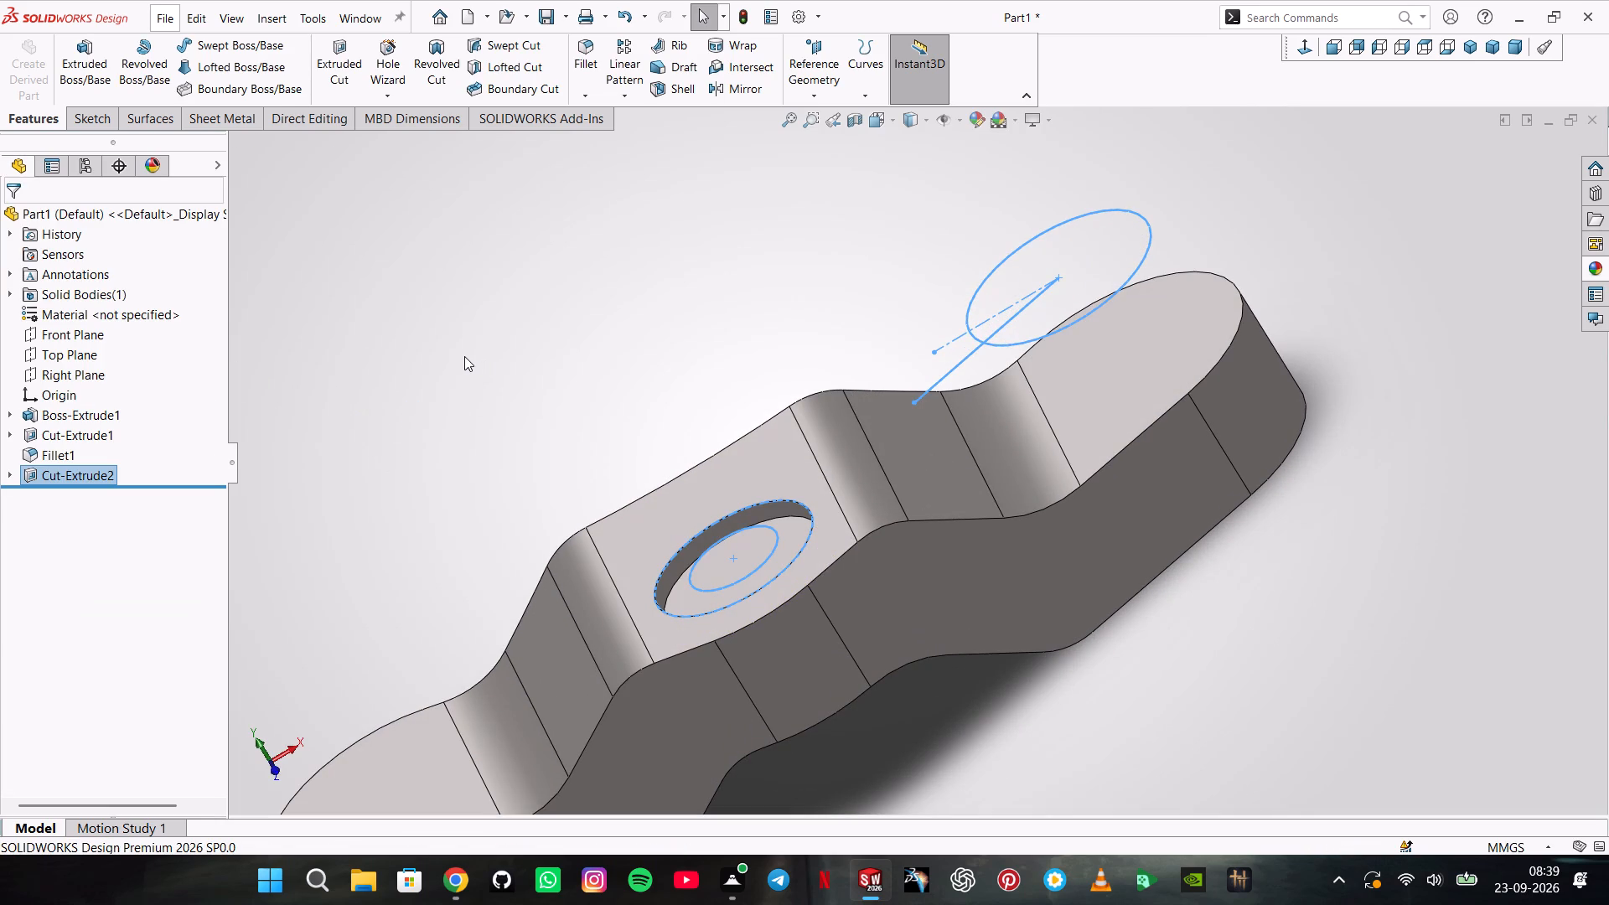
# Show Sketch3 of the circular pocket cut from within the Hole Wizard, leaving the wizard without placing a hole.
pyautogui.click(391, 59)
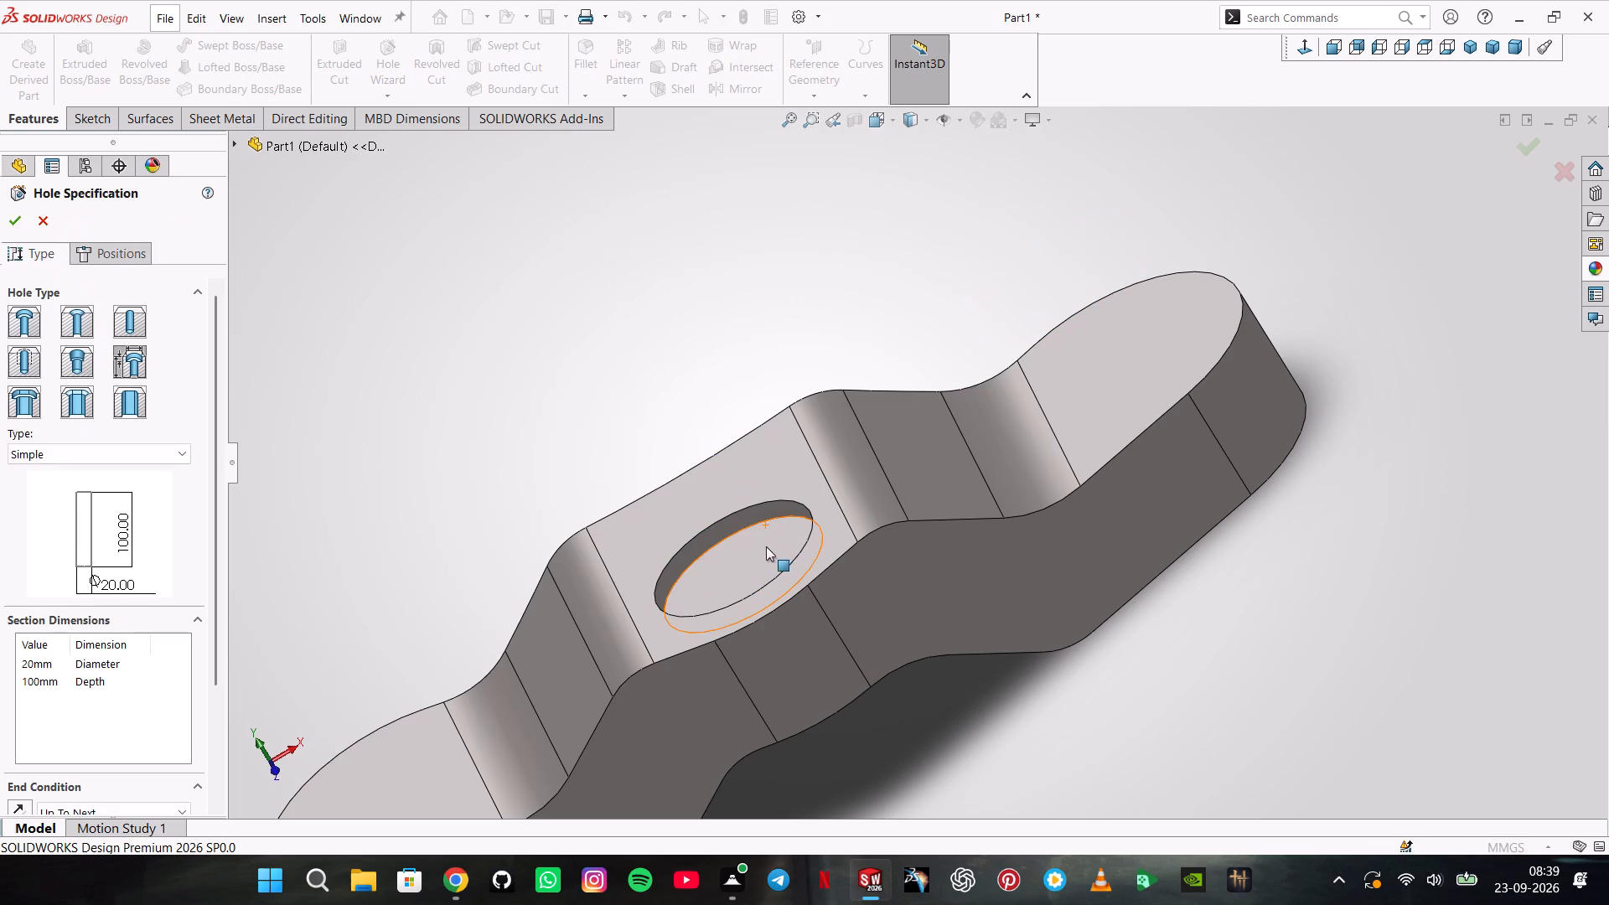
pyautogui.click(232, 145)
pyautogui.click(256, 403)
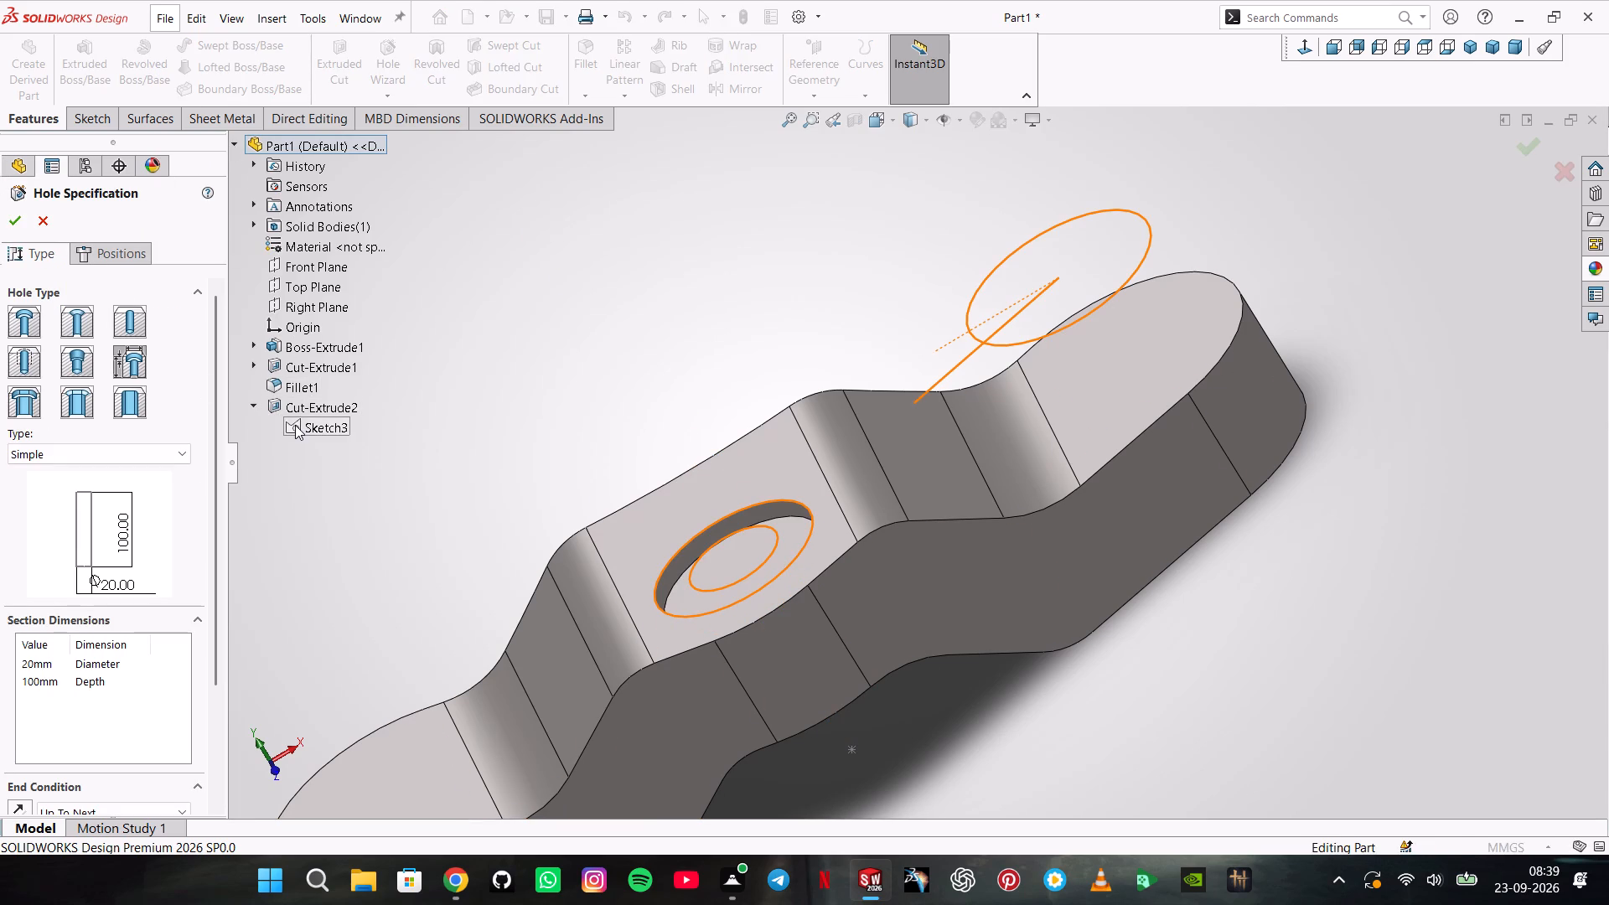
pyautogui.click(295, 425)
pyautogui.rightClick(303, 423)
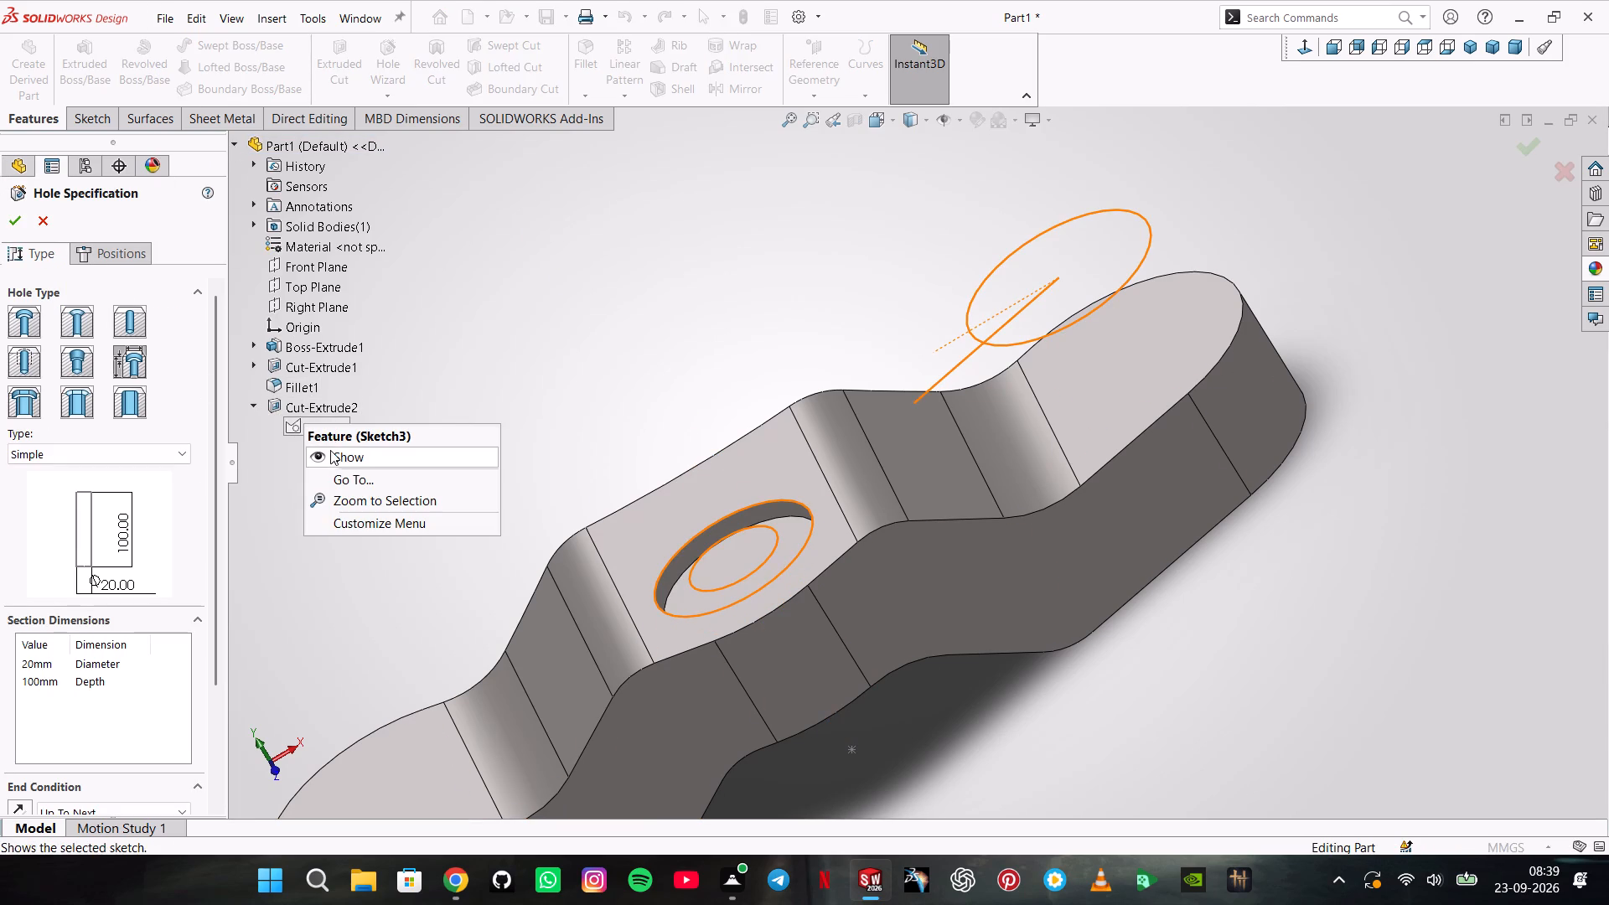
pyautogui.click(330, 450)
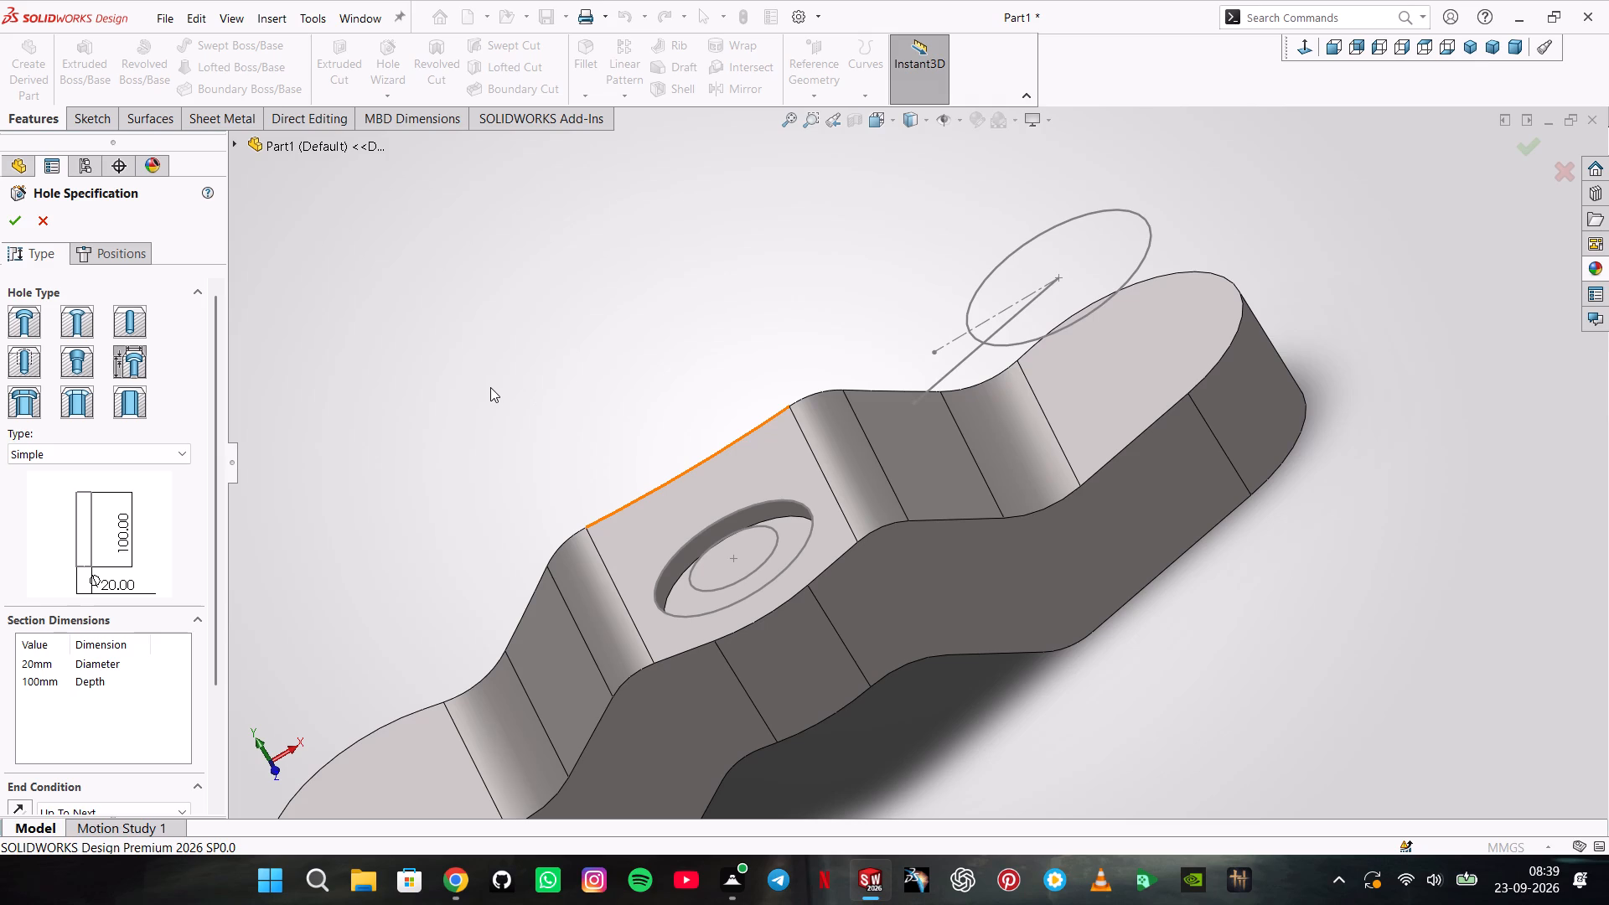
pyautogui.click(39, 209)
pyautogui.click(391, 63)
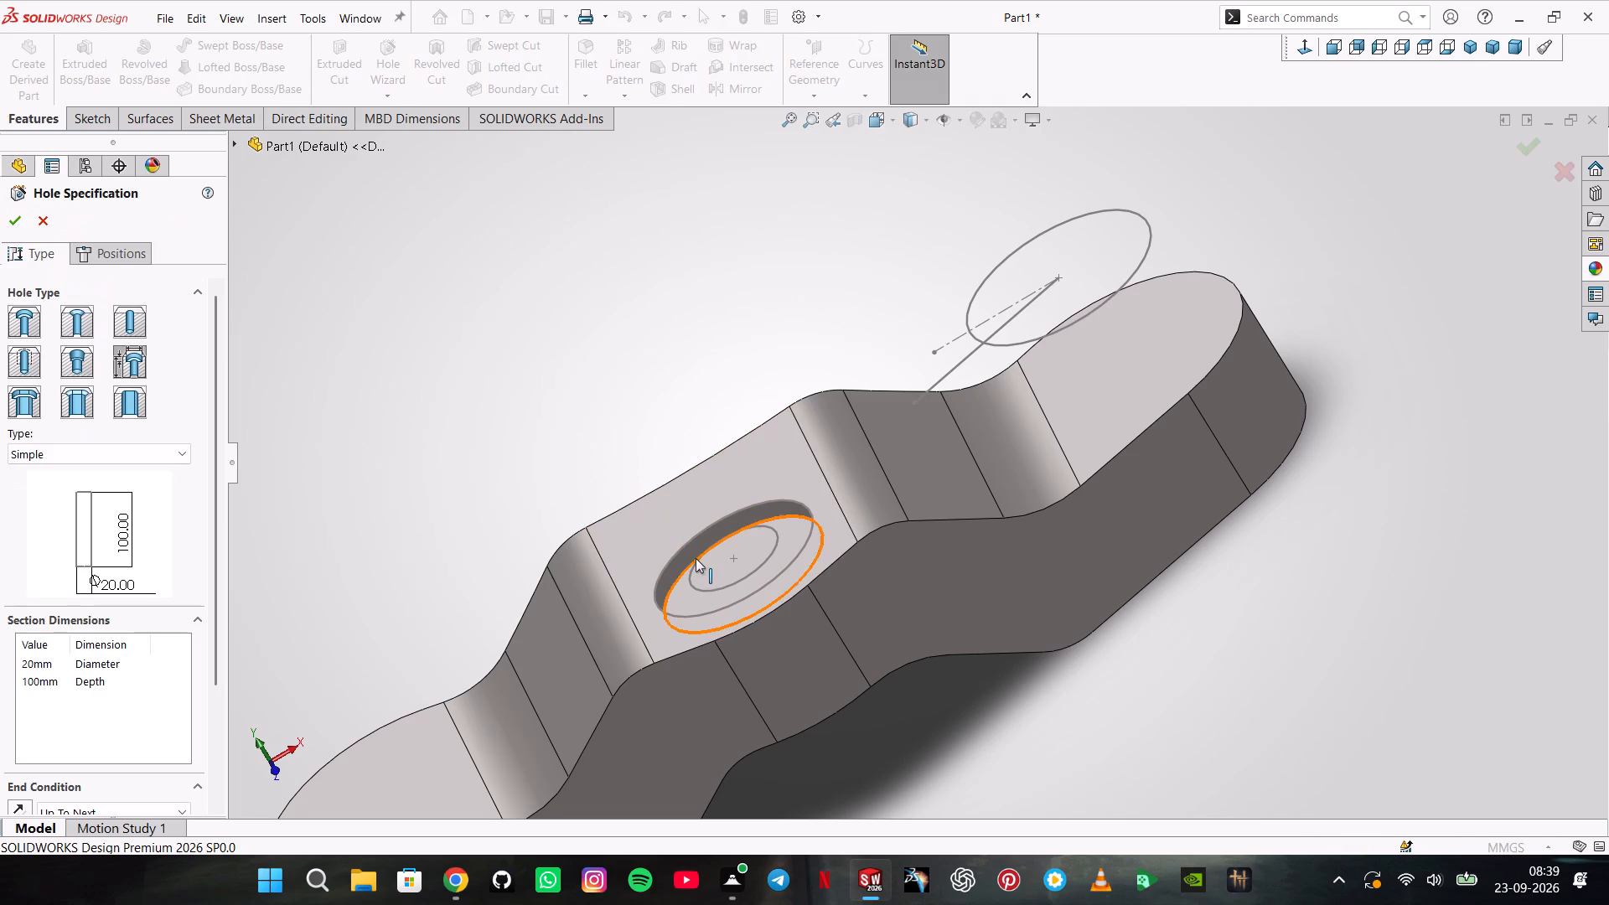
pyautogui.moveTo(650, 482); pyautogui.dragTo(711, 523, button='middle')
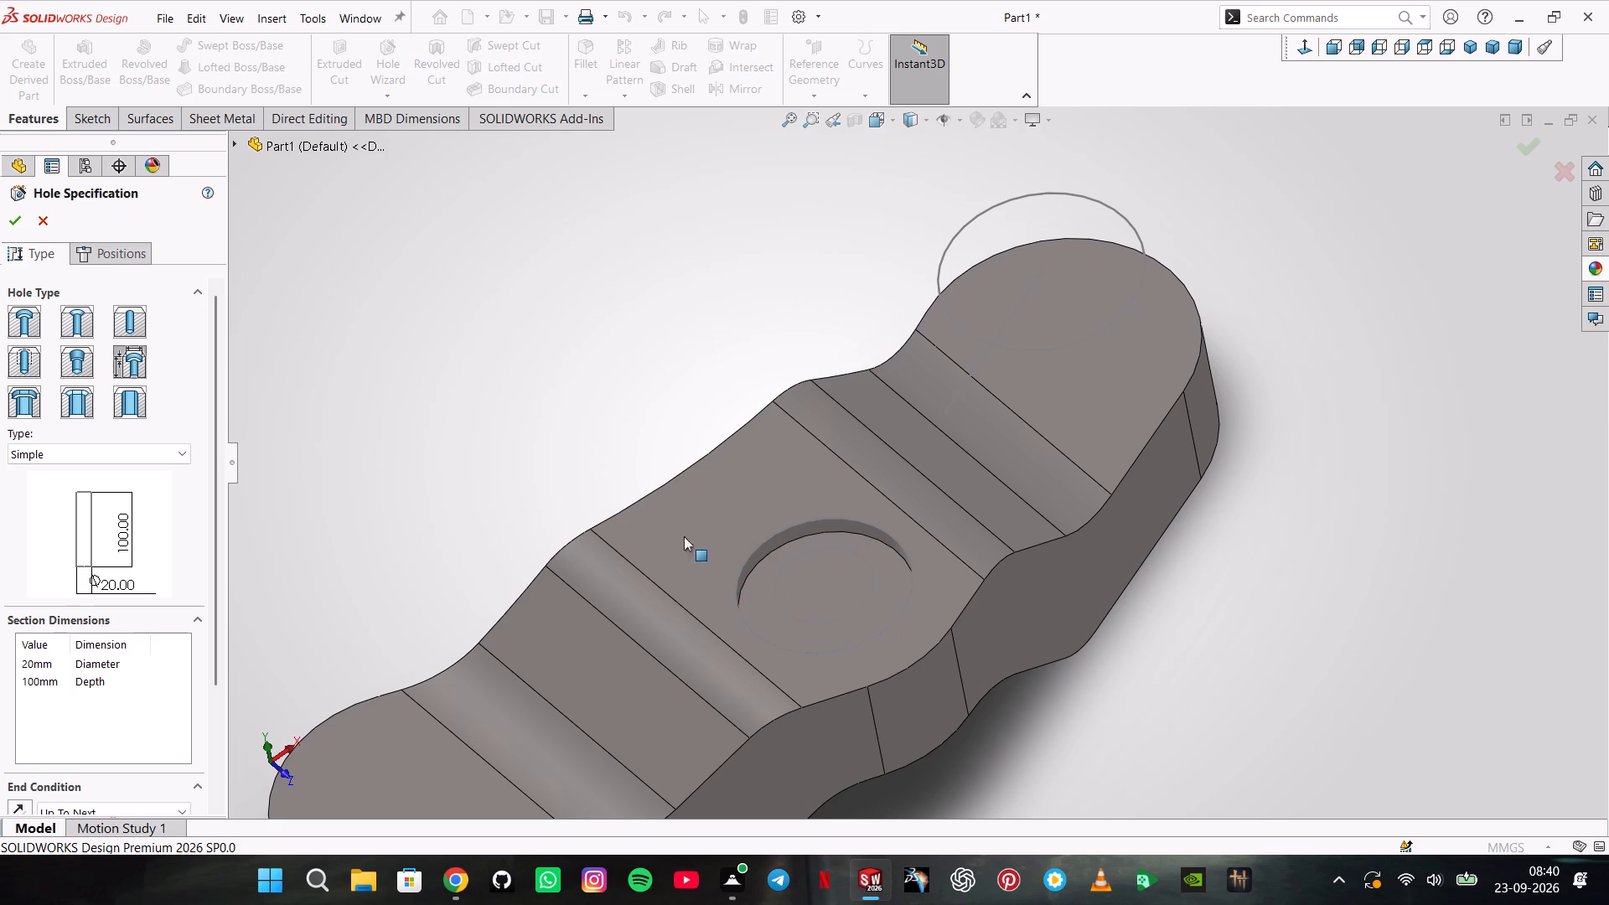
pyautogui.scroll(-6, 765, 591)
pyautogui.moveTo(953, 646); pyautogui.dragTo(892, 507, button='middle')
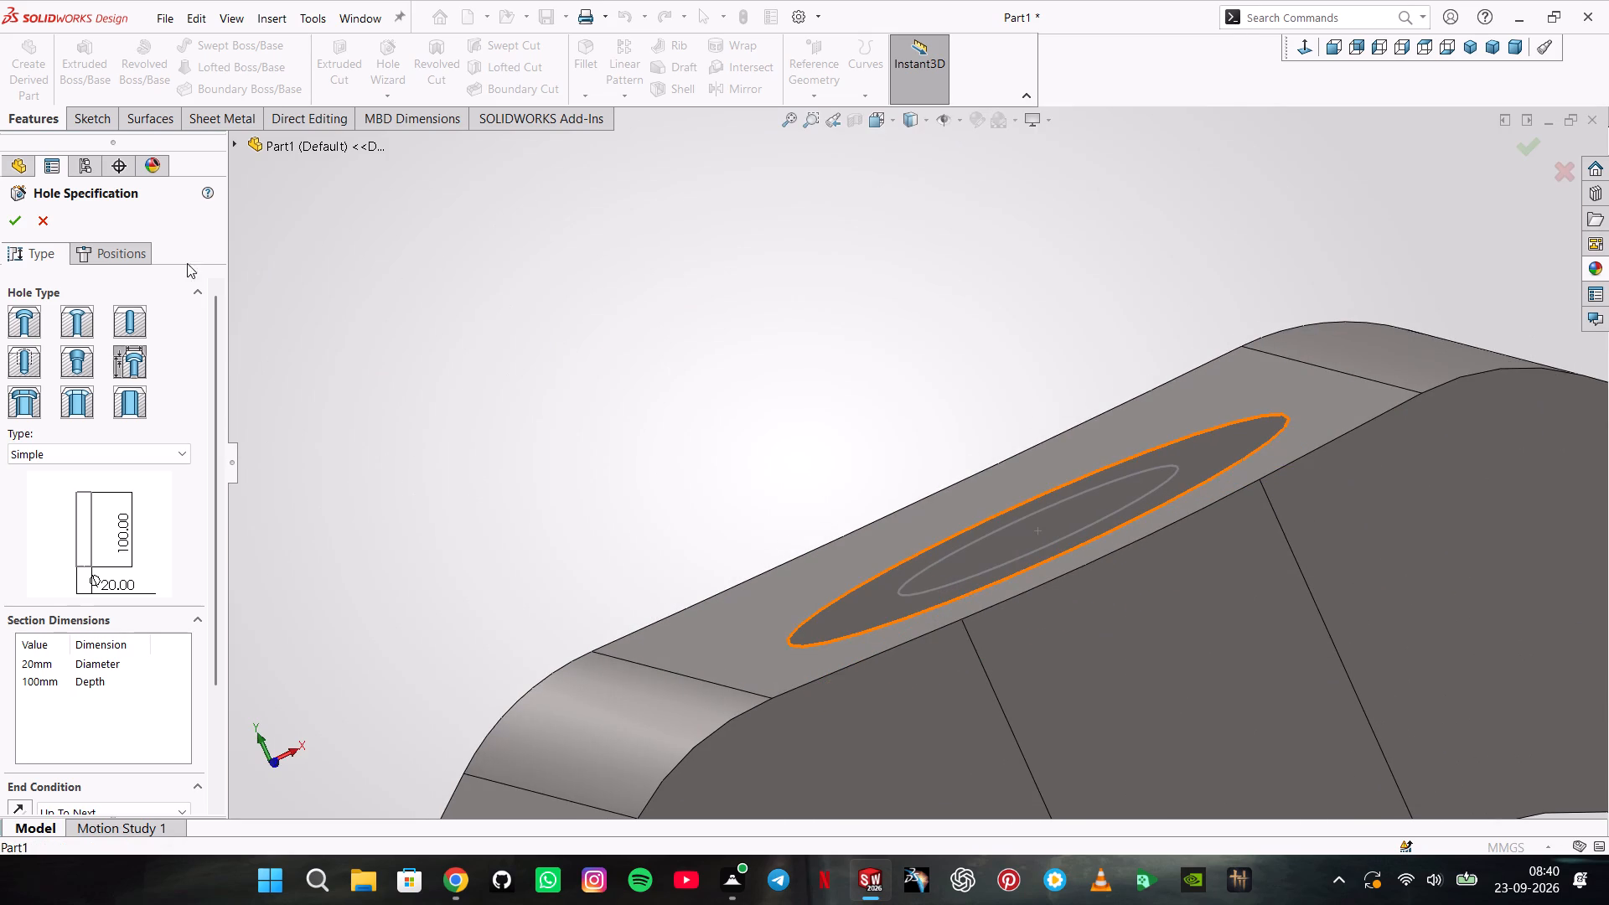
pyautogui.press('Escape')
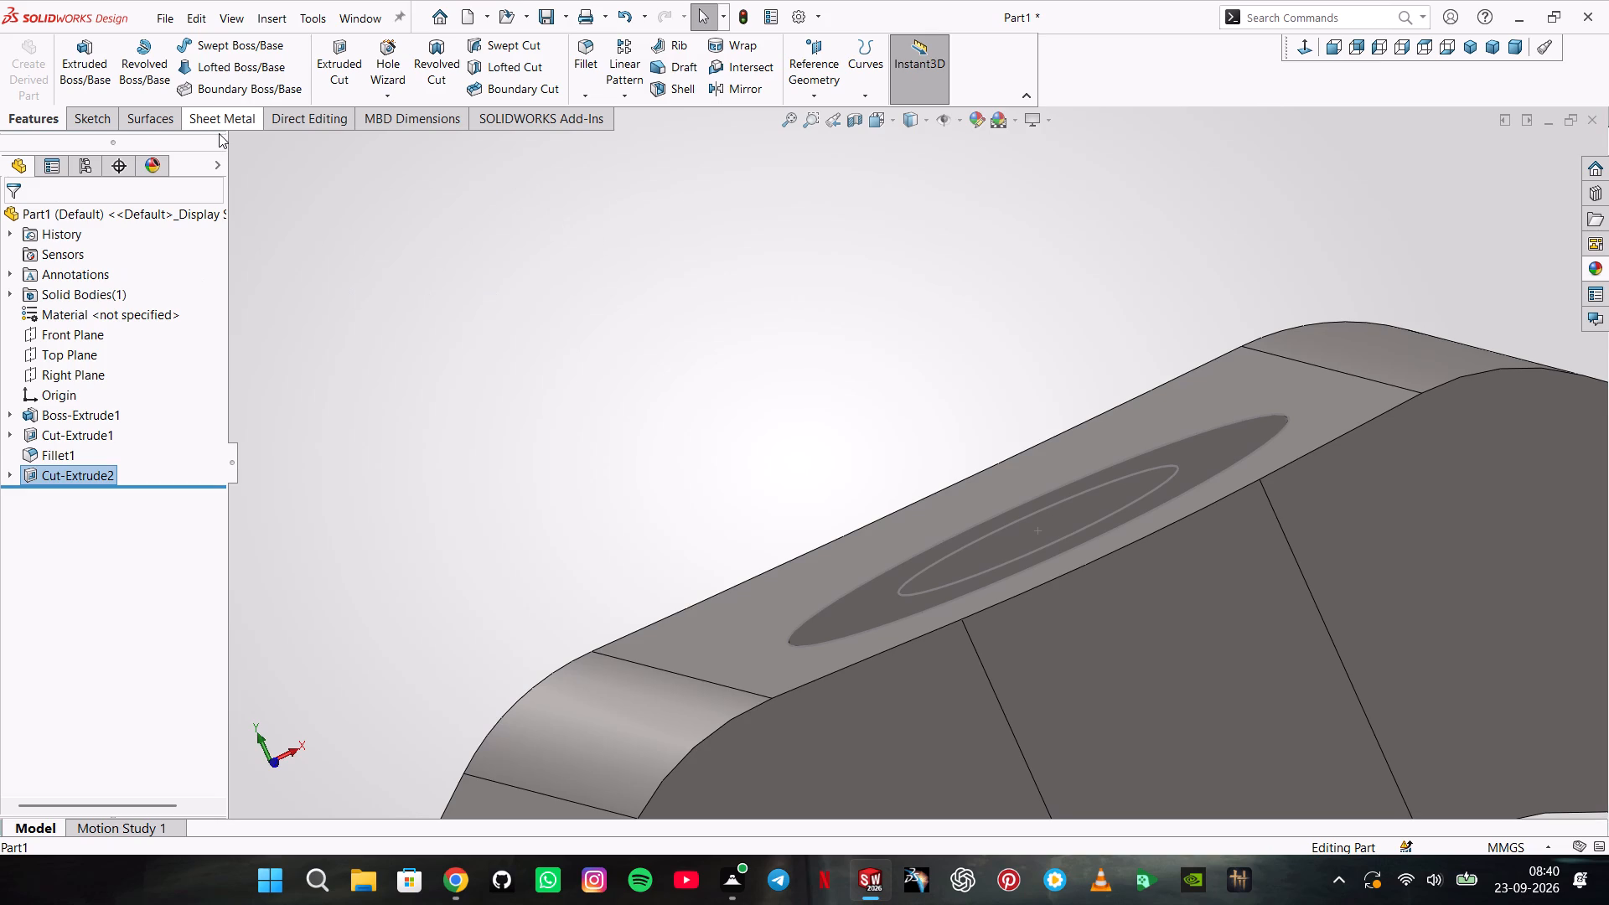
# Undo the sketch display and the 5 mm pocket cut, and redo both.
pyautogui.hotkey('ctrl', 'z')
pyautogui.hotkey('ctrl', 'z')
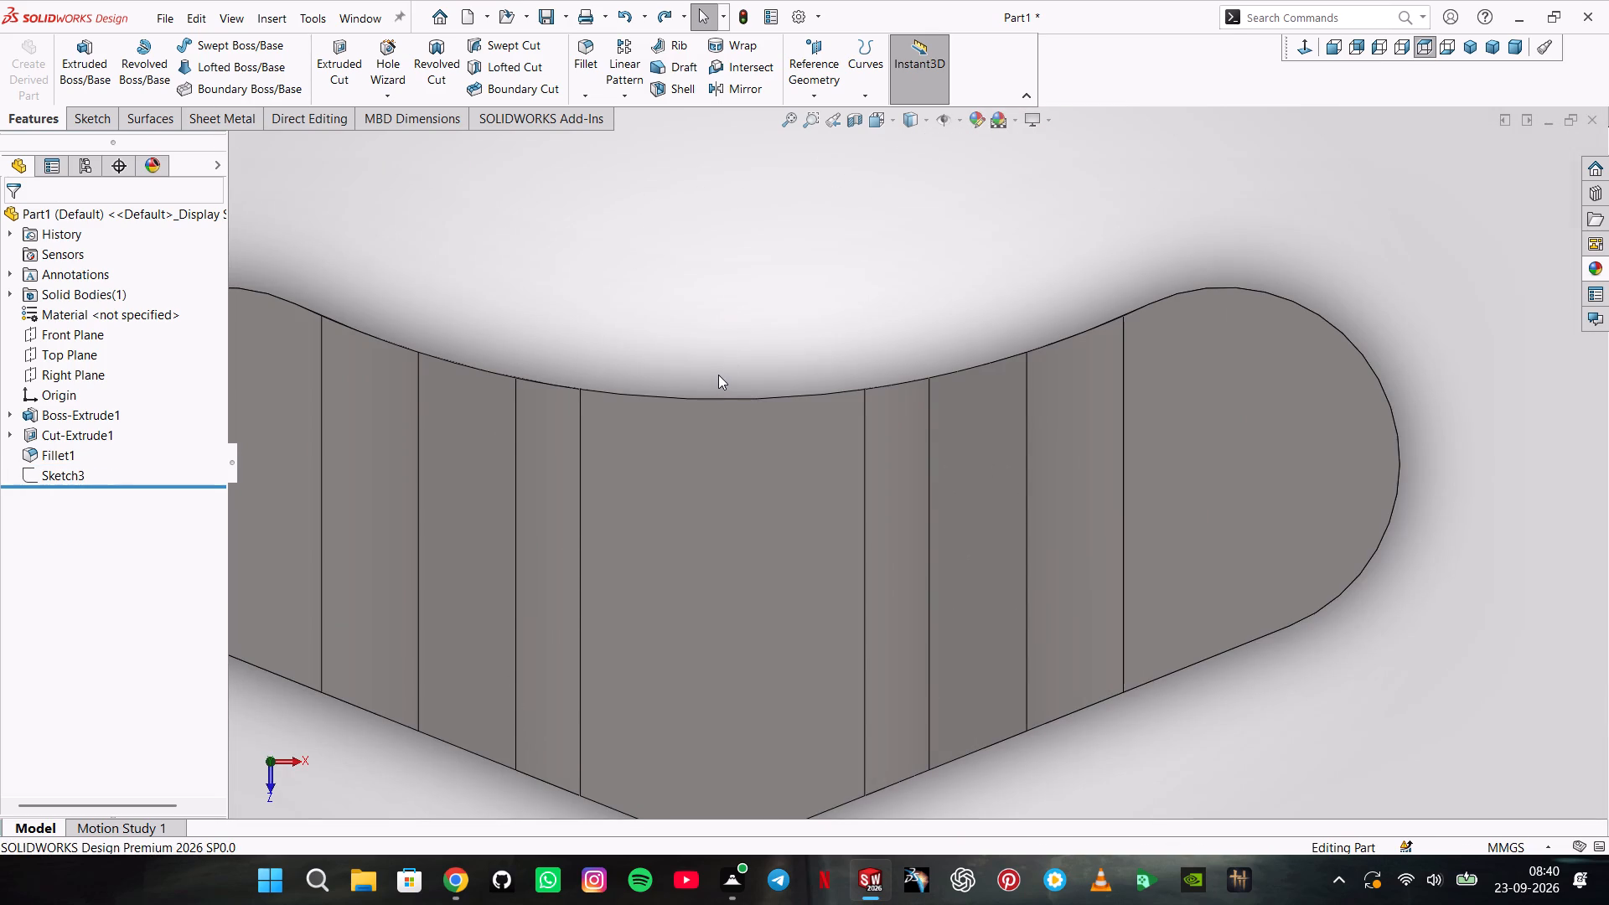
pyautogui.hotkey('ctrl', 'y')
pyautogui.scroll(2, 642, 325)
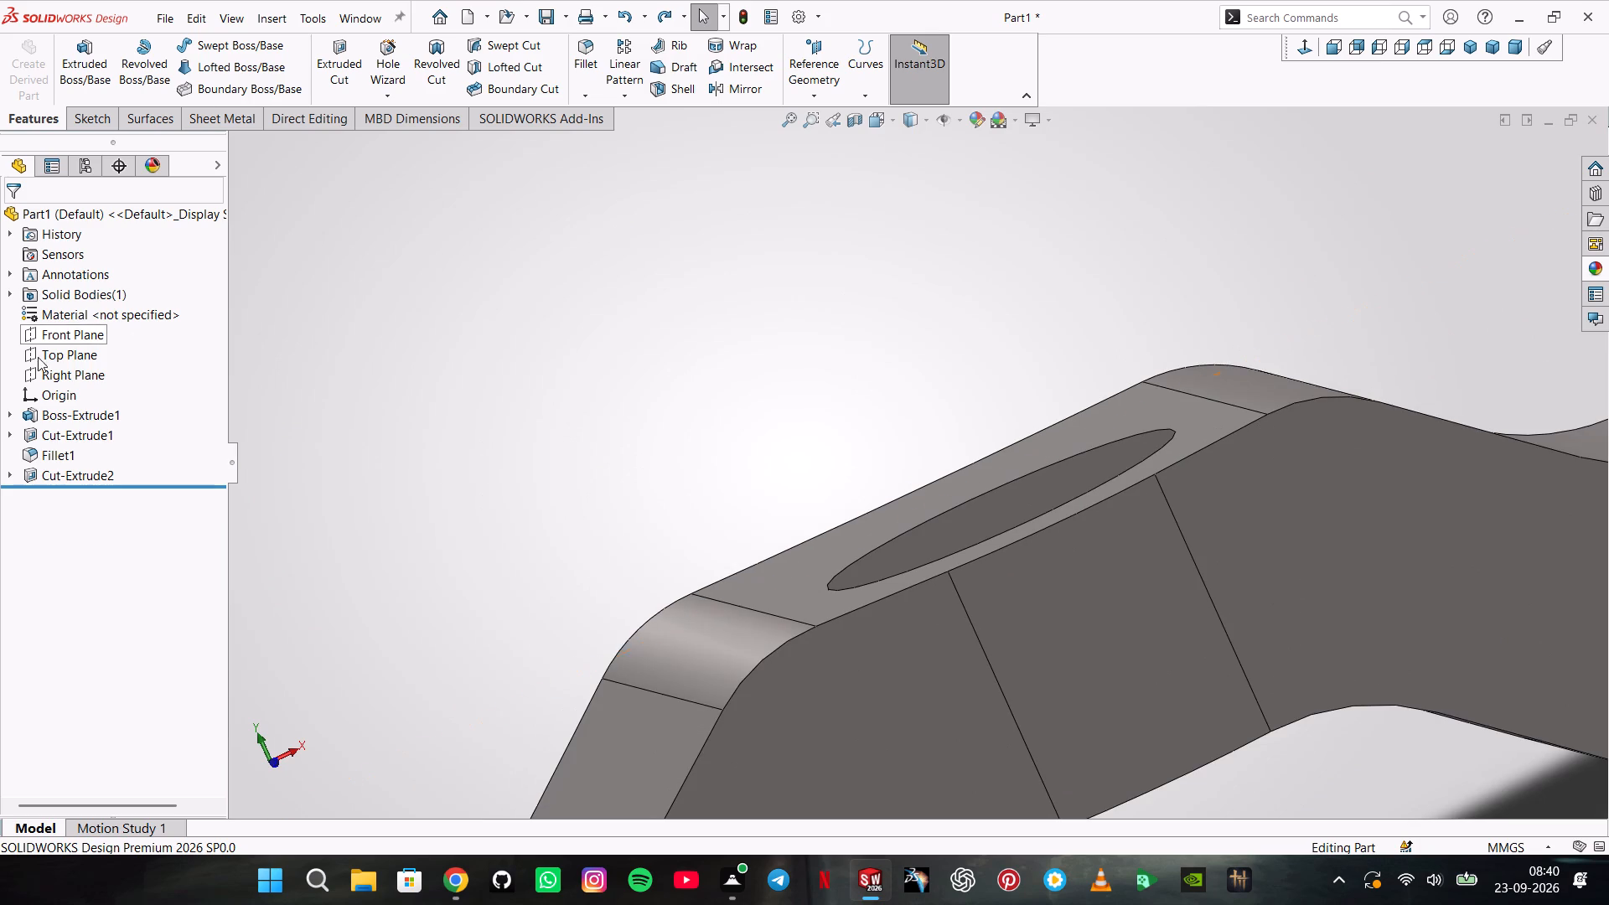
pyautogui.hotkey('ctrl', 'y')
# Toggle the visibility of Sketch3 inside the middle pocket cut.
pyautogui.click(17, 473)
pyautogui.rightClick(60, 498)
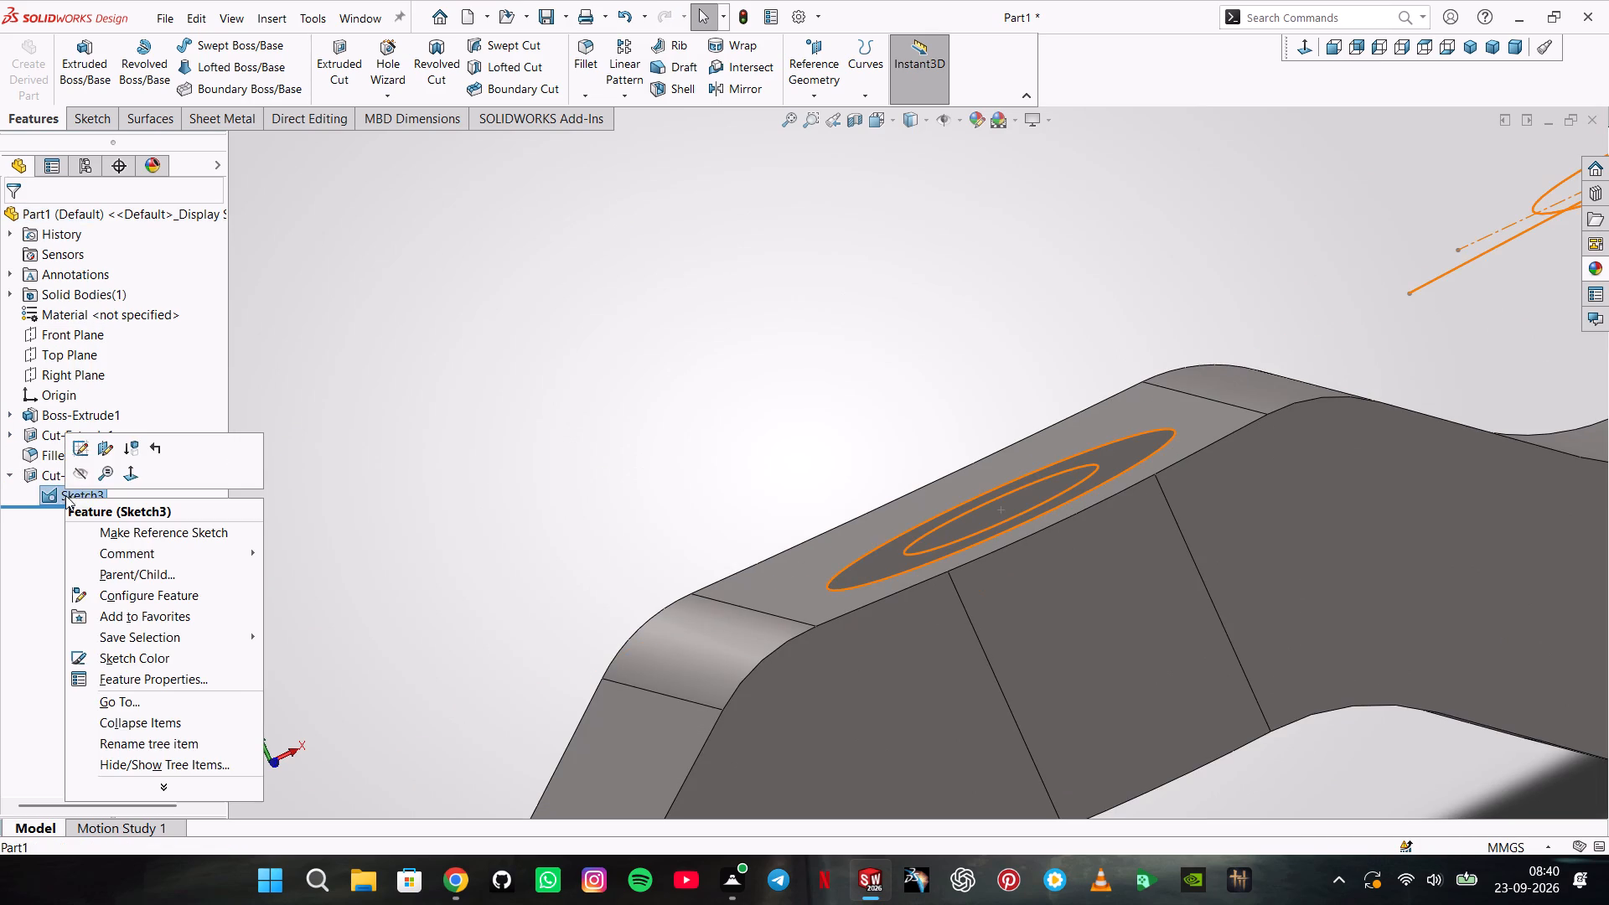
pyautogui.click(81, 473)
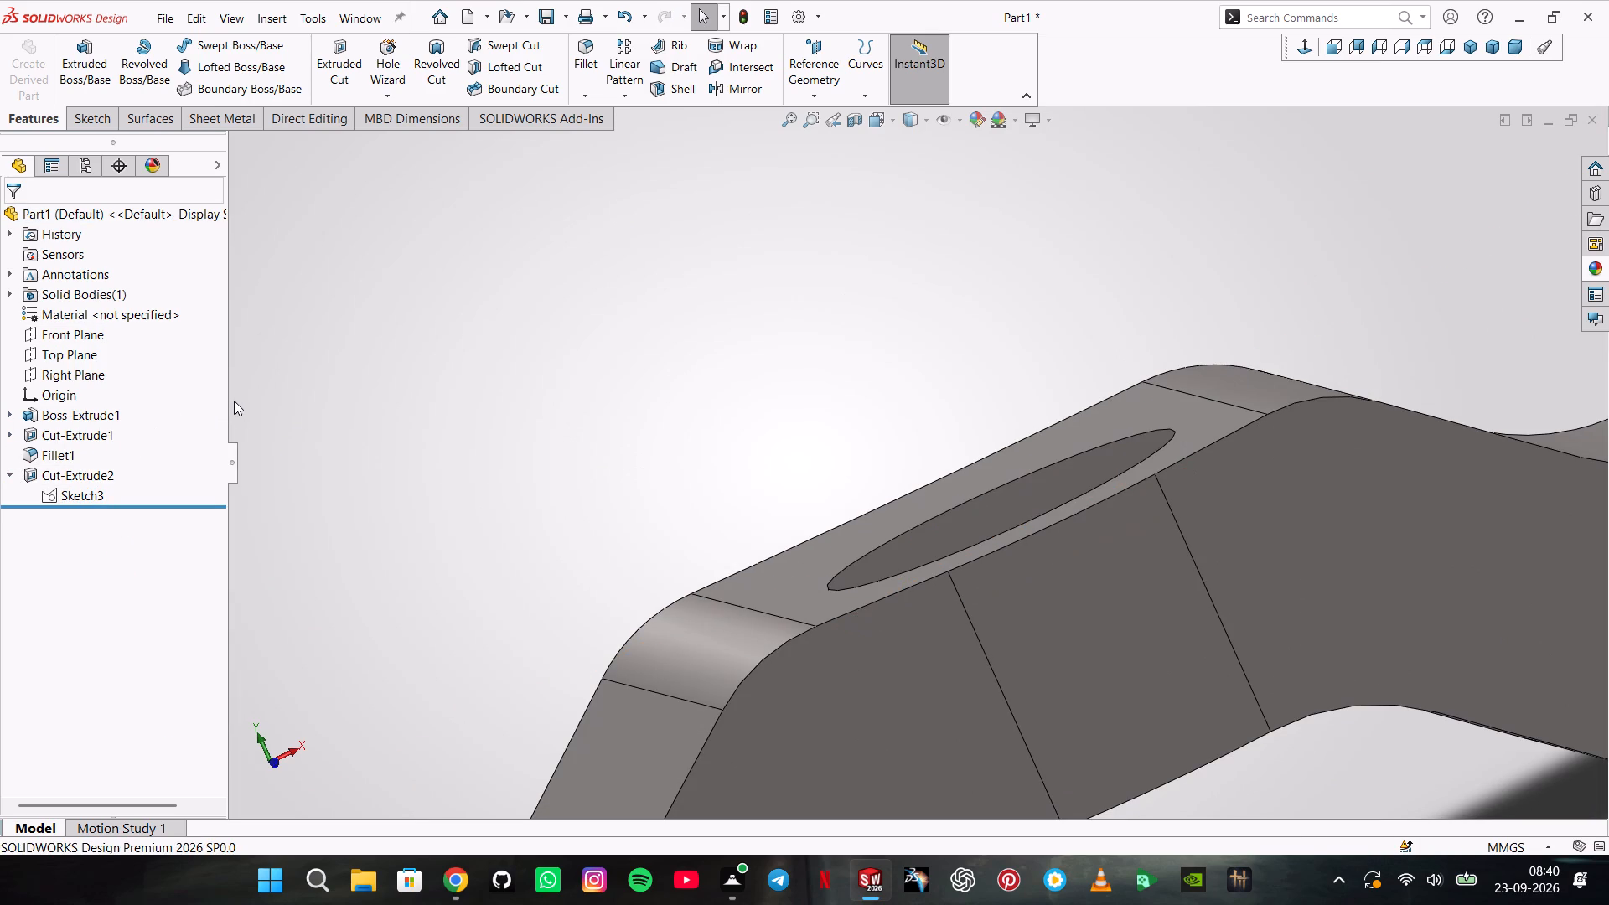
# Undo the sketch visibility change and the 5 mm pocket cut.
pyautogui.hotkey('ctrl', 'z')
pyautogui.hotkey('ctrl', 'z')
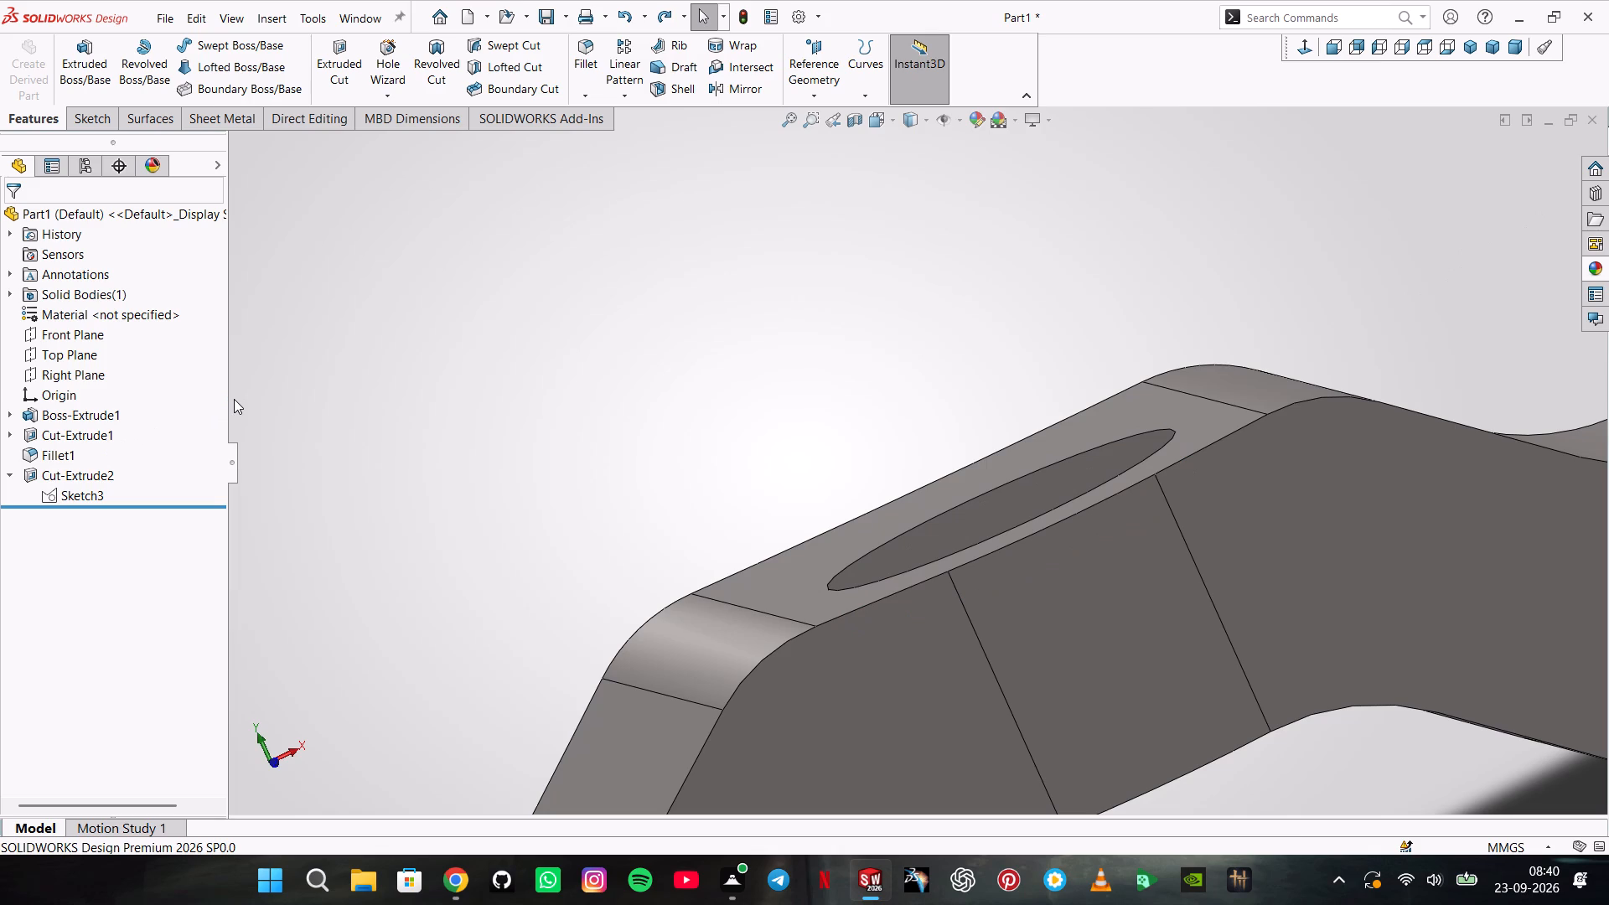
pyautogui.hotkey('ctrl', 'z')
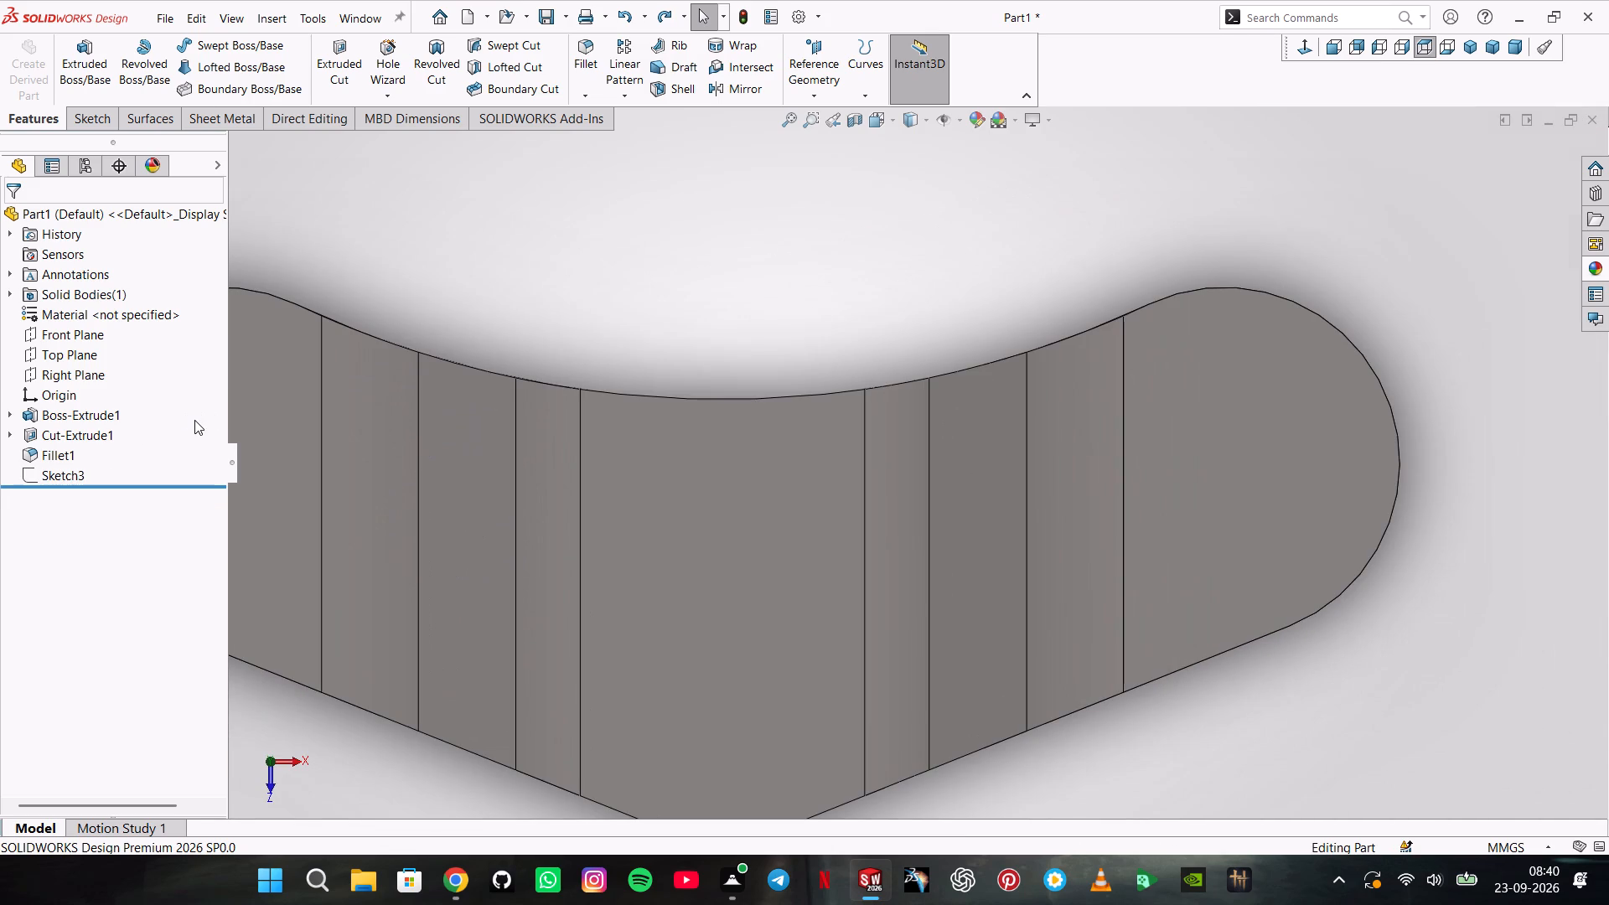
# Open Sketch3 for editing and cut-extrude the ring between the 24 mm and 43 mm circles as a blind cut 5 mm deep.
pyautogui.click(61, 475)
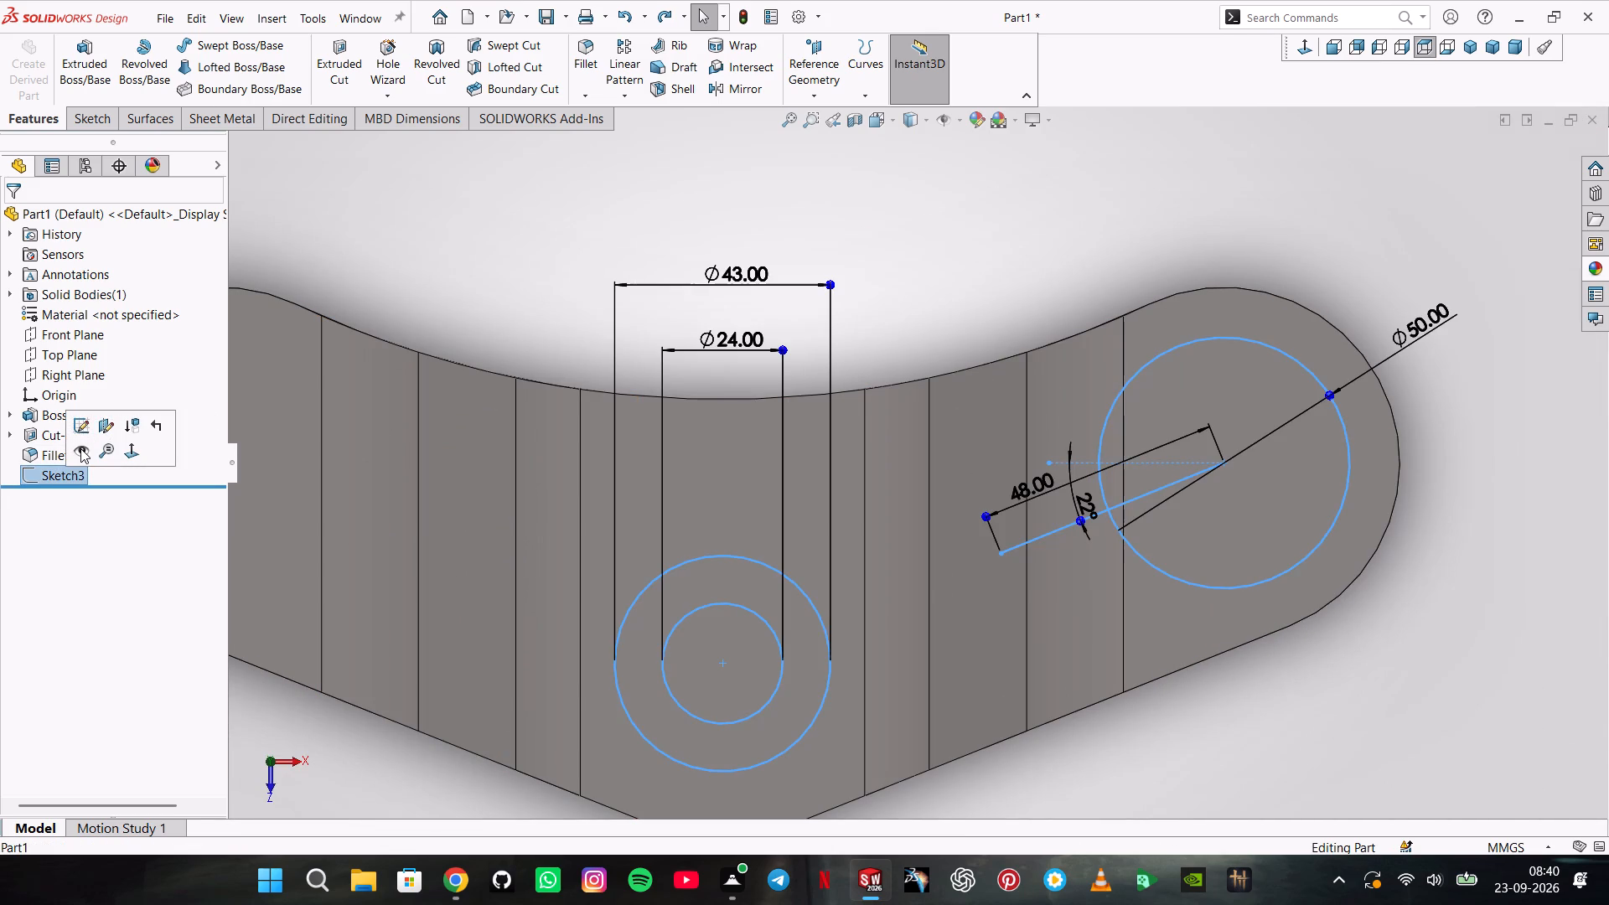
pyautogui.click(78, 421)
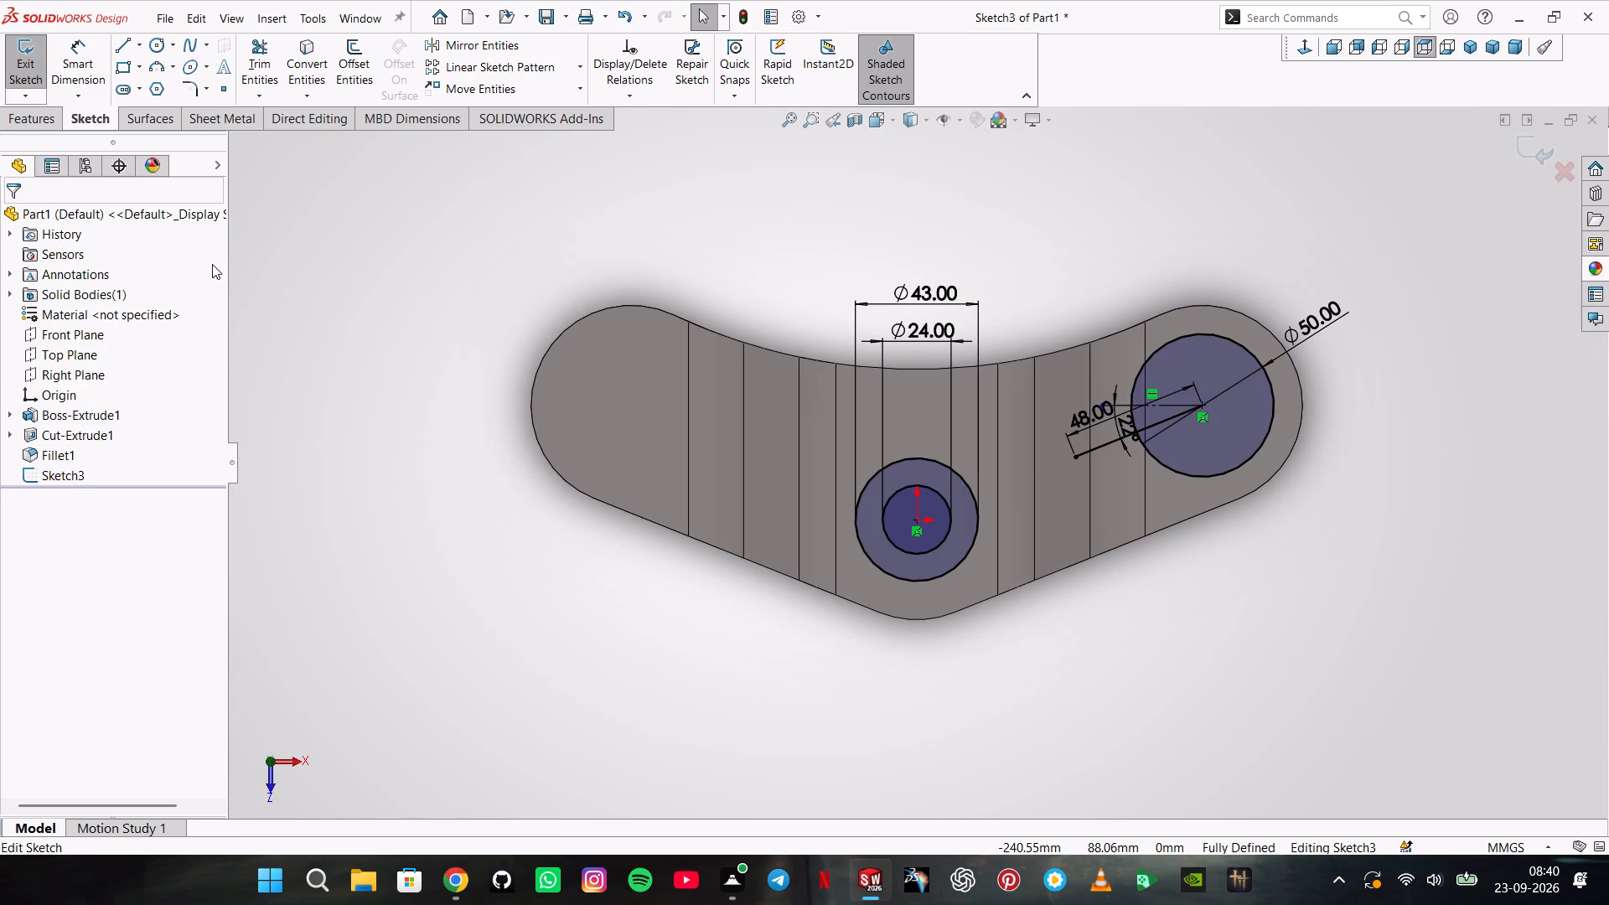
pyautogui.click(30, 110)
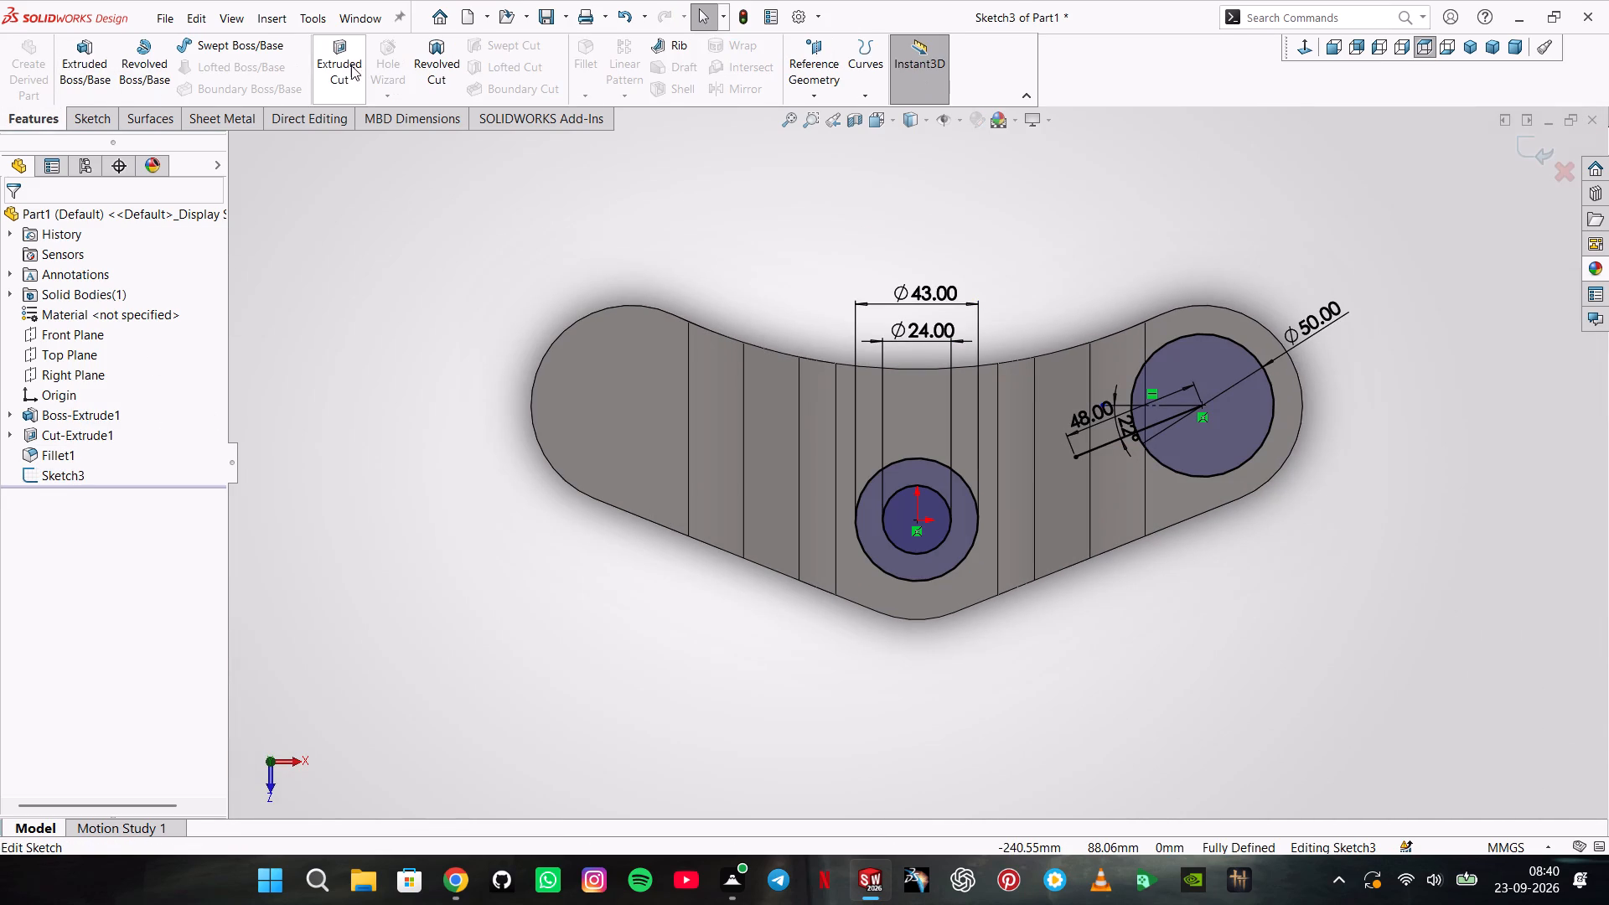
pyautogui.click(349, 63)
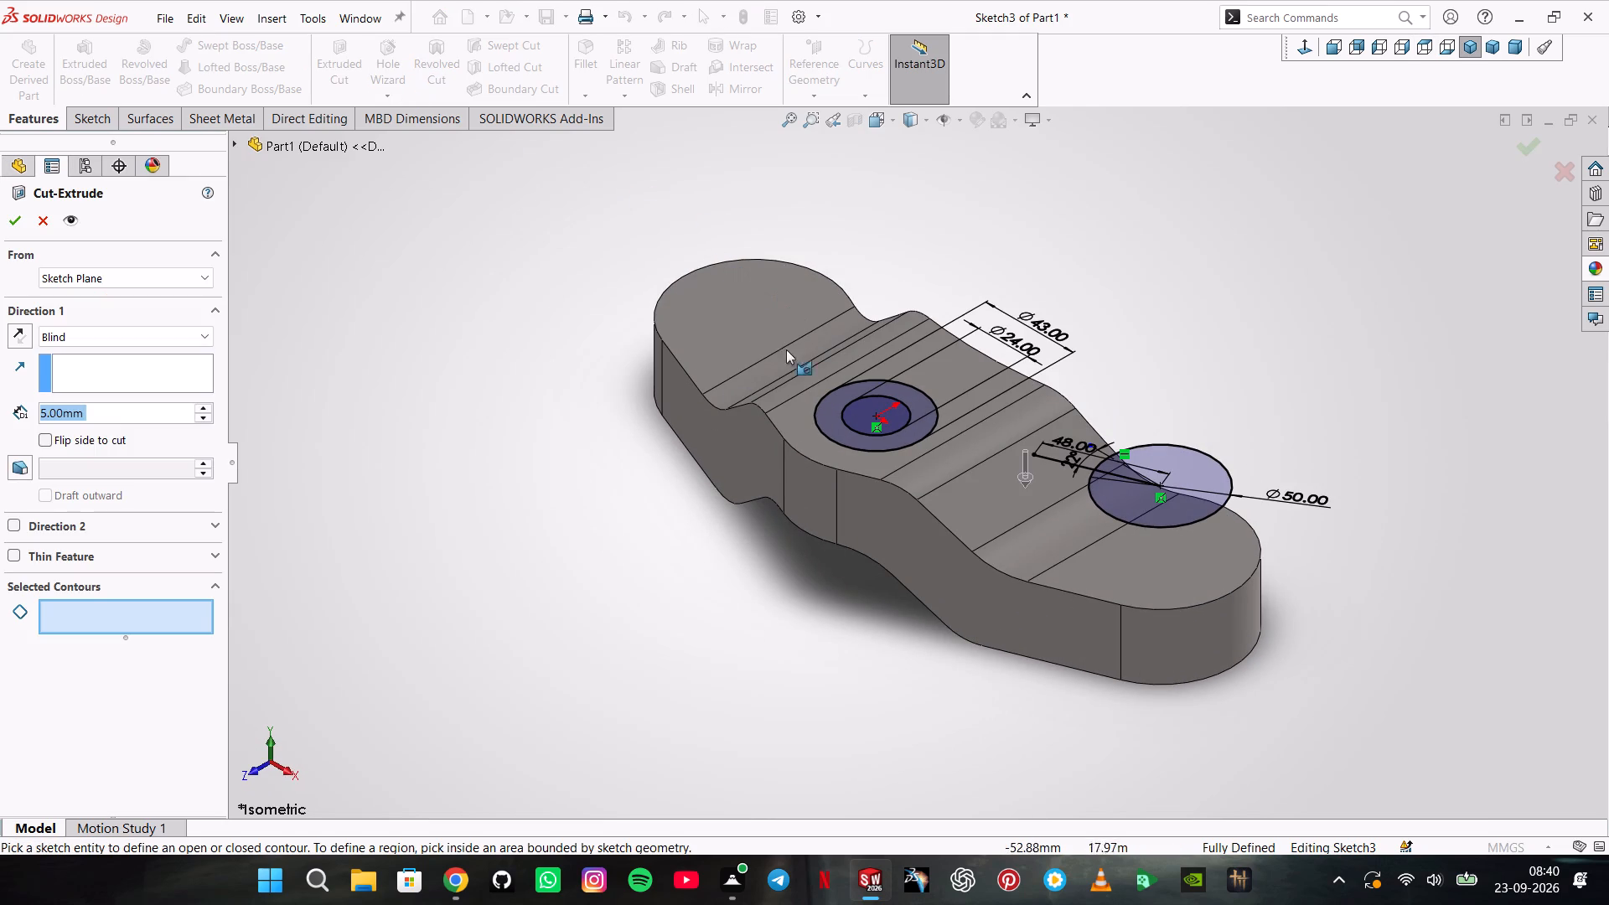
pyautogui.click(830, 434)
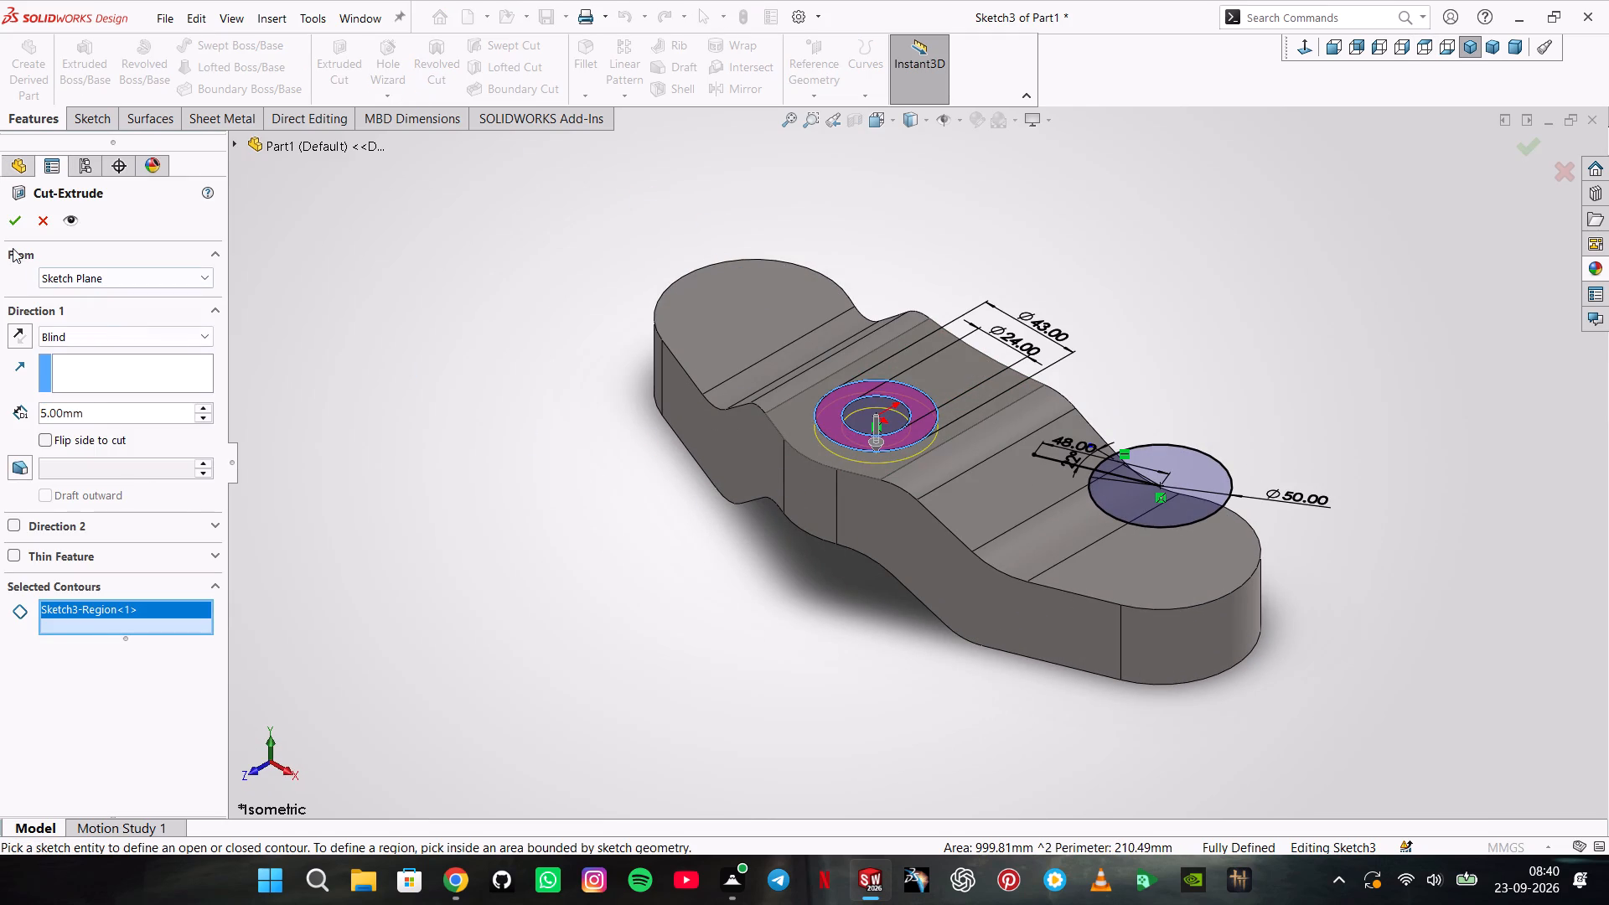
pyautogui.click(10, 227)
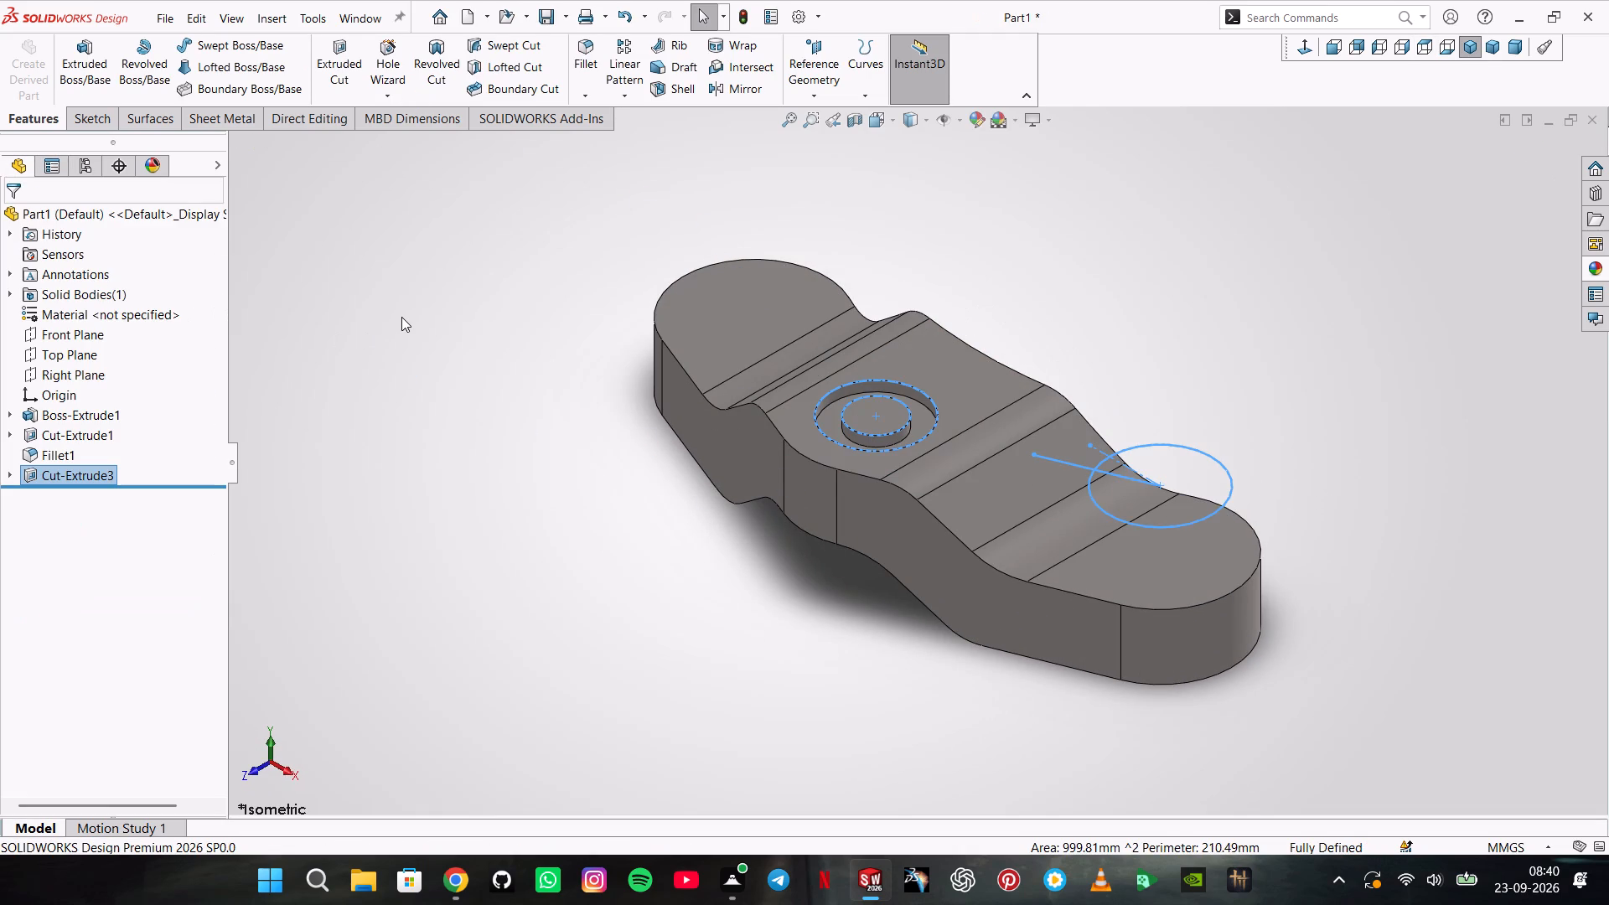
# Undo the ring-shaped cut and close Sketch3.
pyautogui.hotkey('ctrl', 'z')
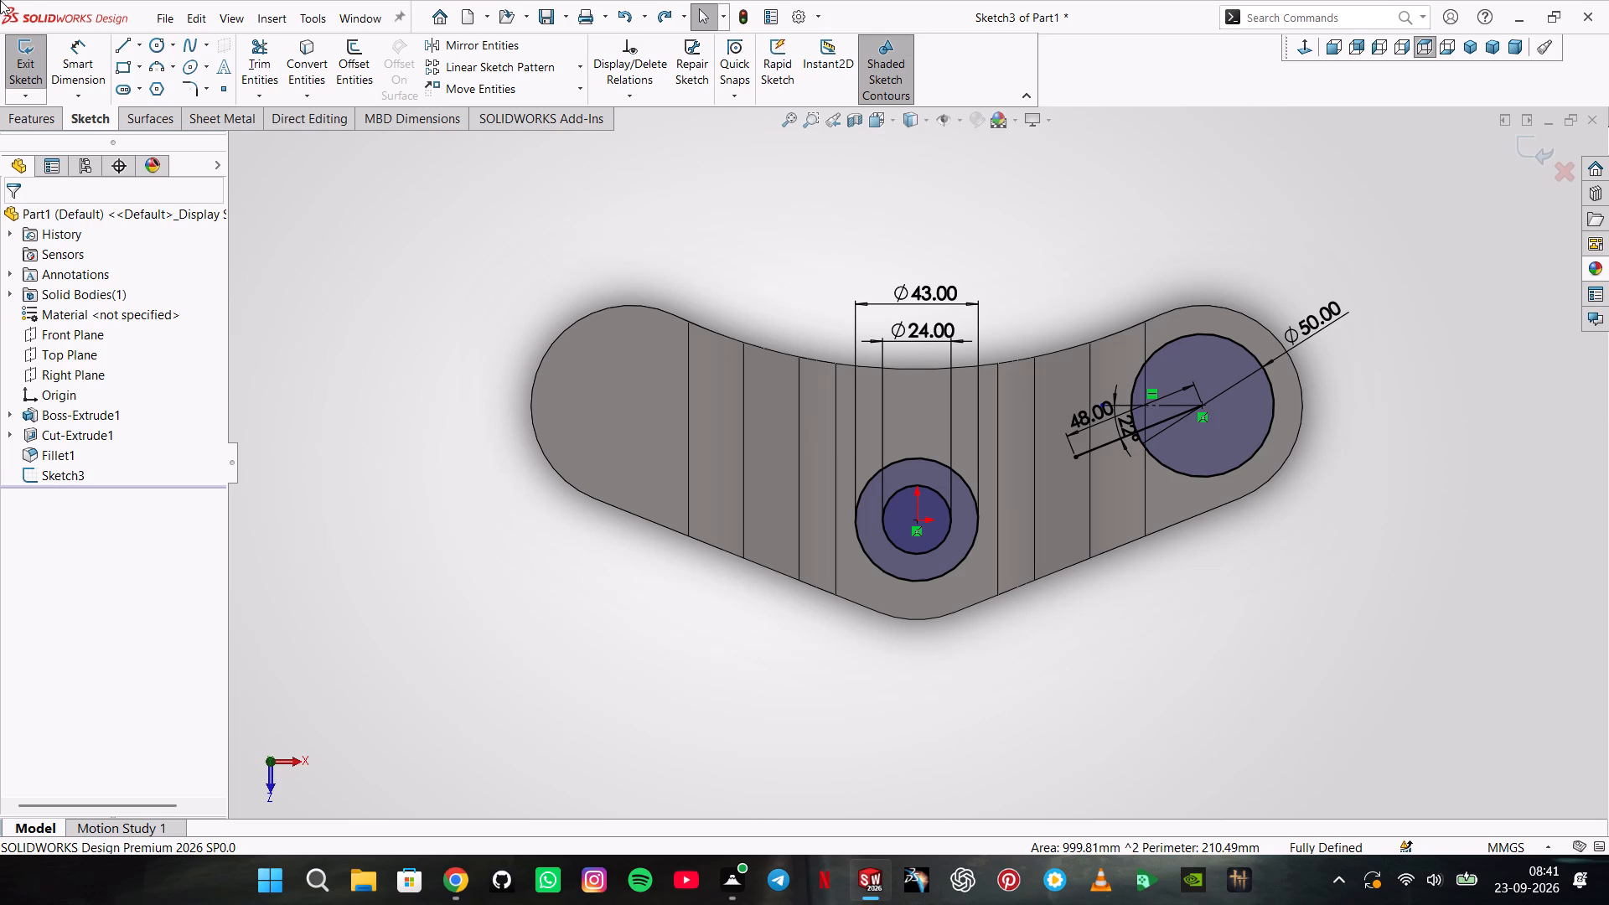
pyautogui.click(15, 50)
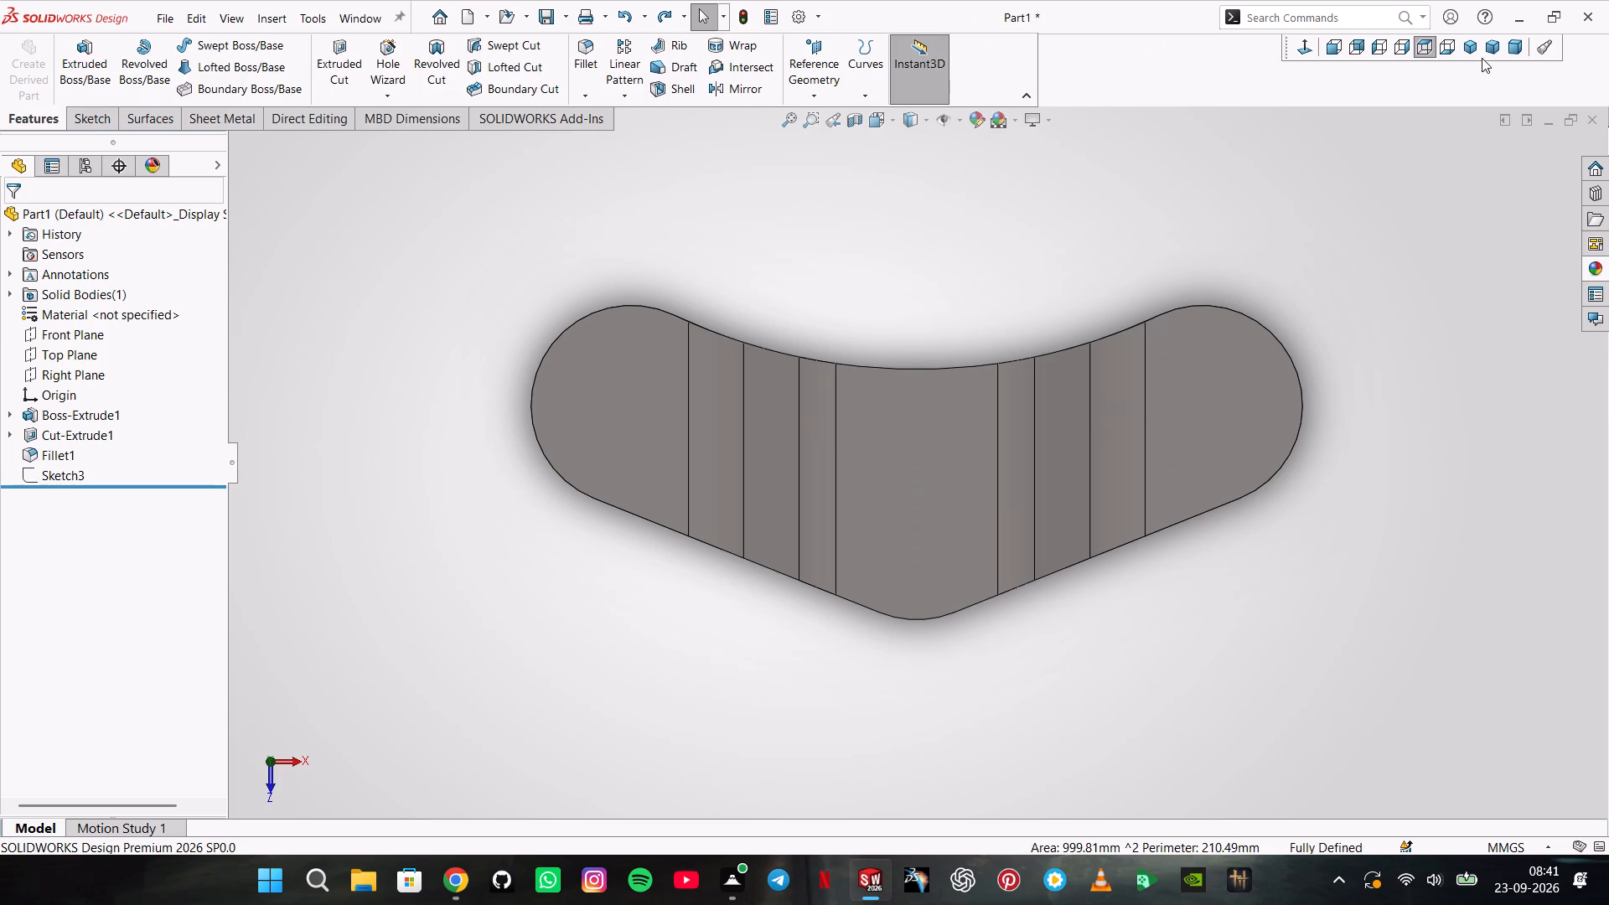
# Show Sketch3 on the part in an isometric-style view.
pyautogui.click(1478, 49)
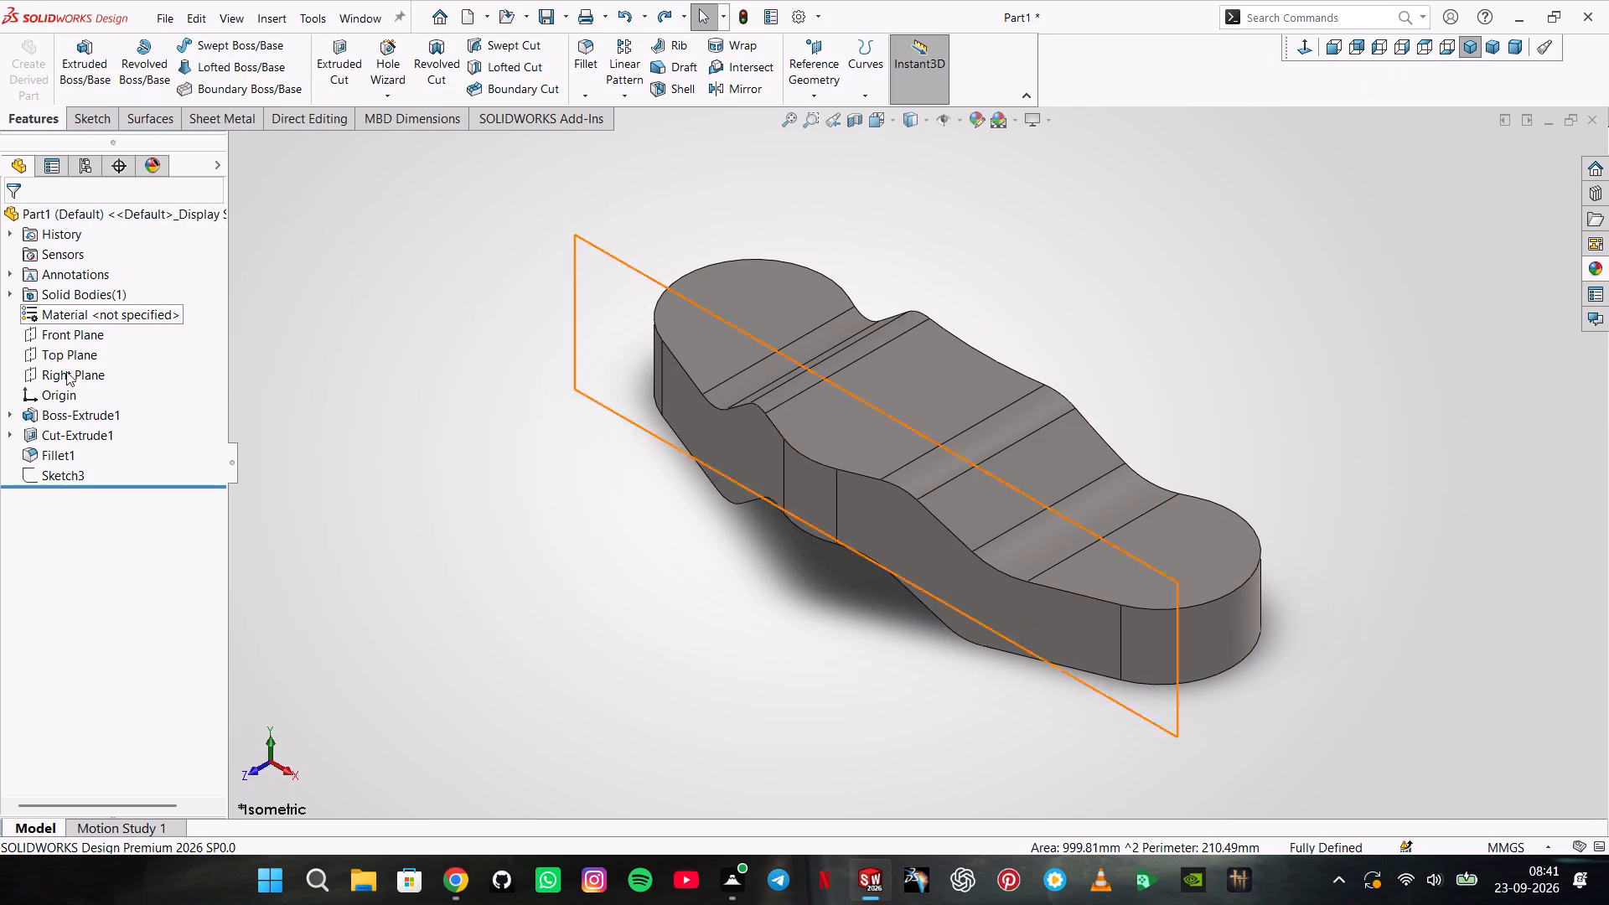
pyautogui.rightClick(38, 478)
pyautogui.click(64, 453)
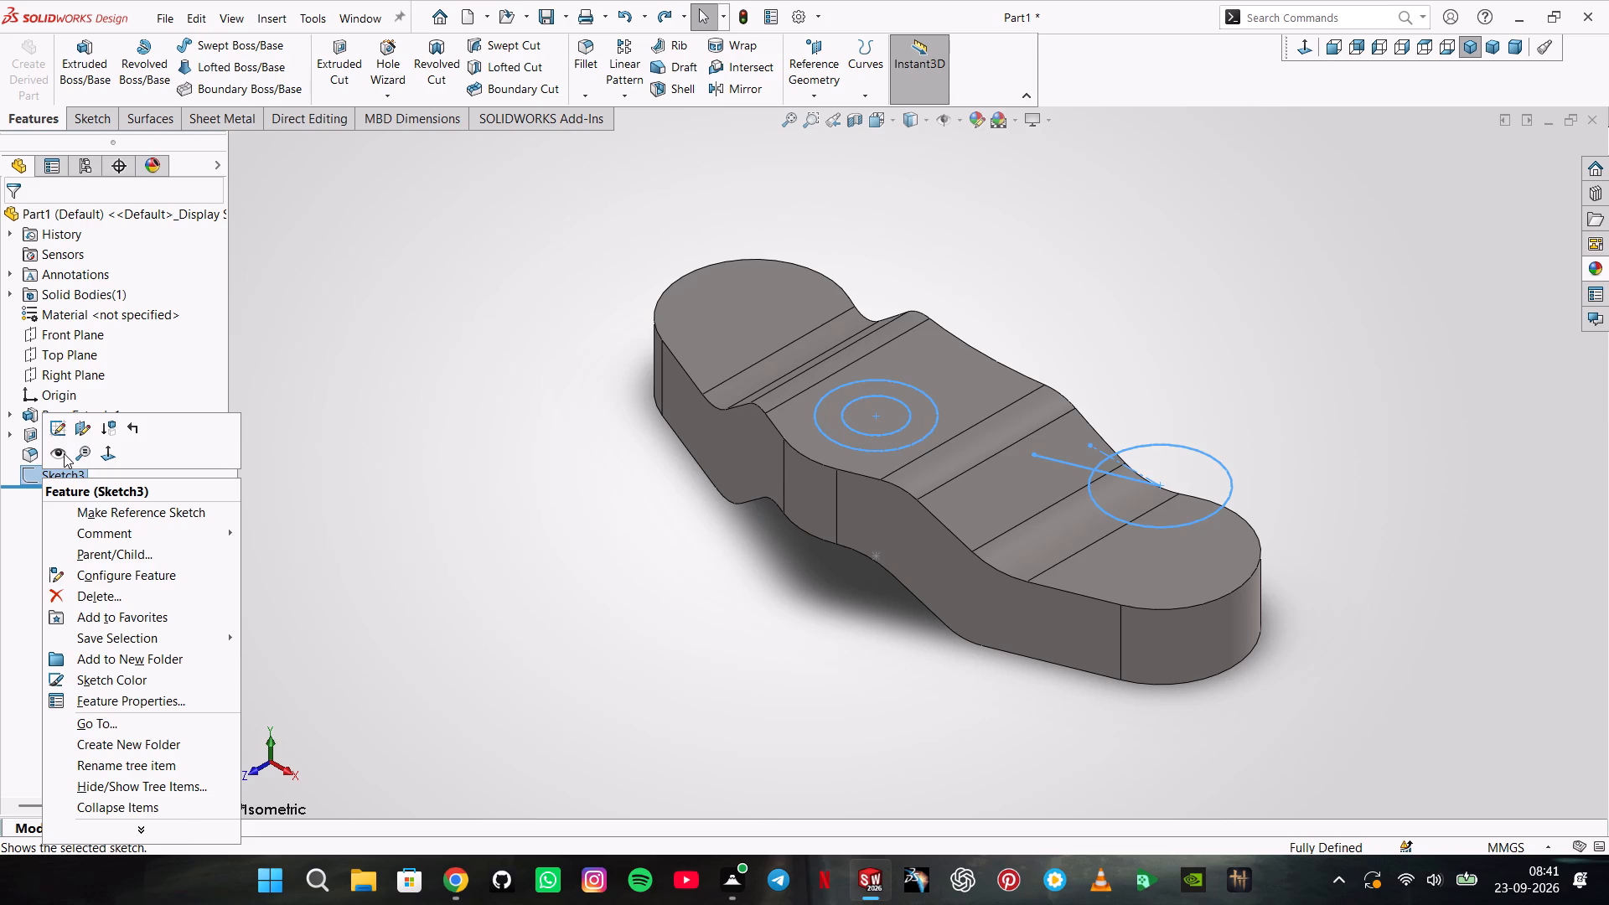
pyautogui.moveTo(825, 444); pyautogui.dragTo(831, 410, button='middle')
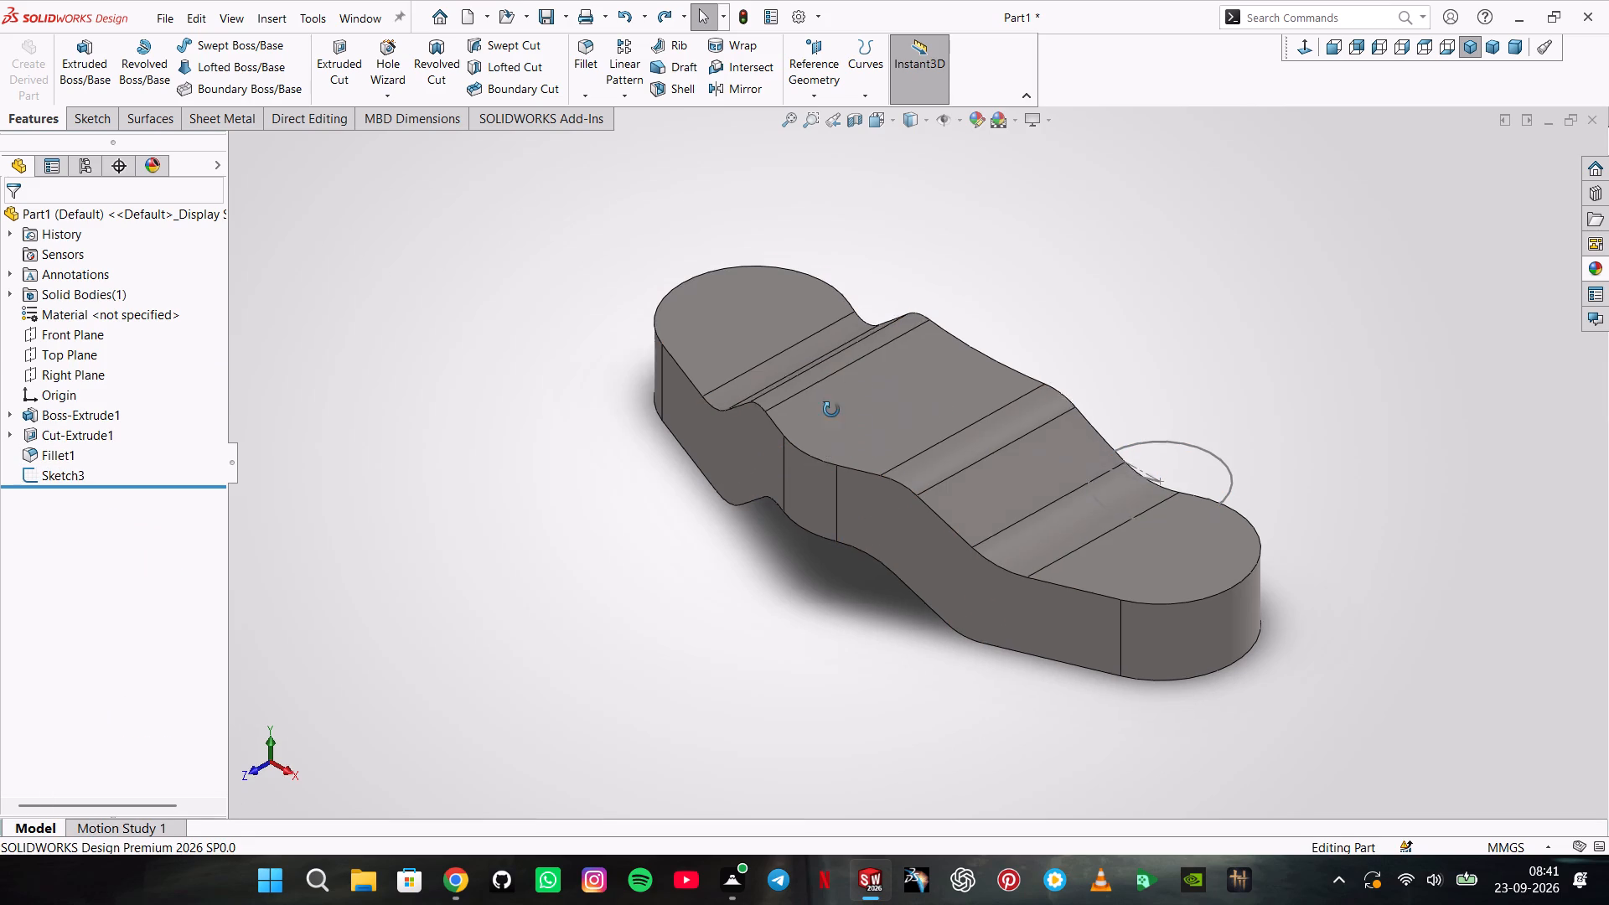
pyautogui.moveTo(831, 410); pyautogui.dragTo(839, 437, button='middle')
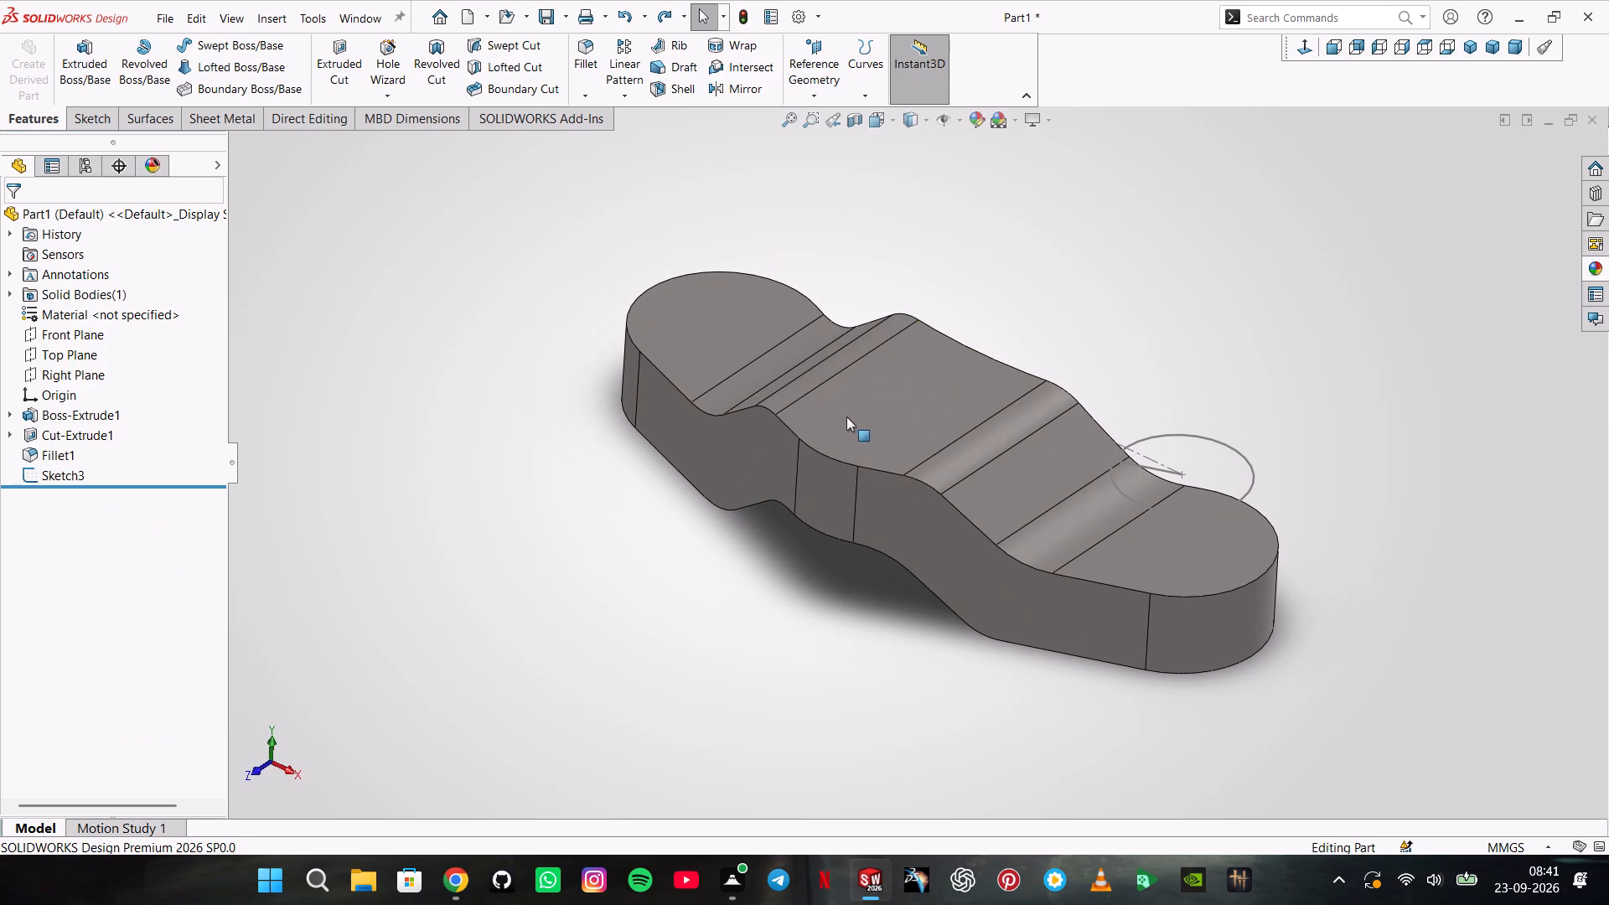
# Cycle through the display scenes to change the lighting on the part.
pyautogui.click(993, 125)
pyautogui.click(993, 125)
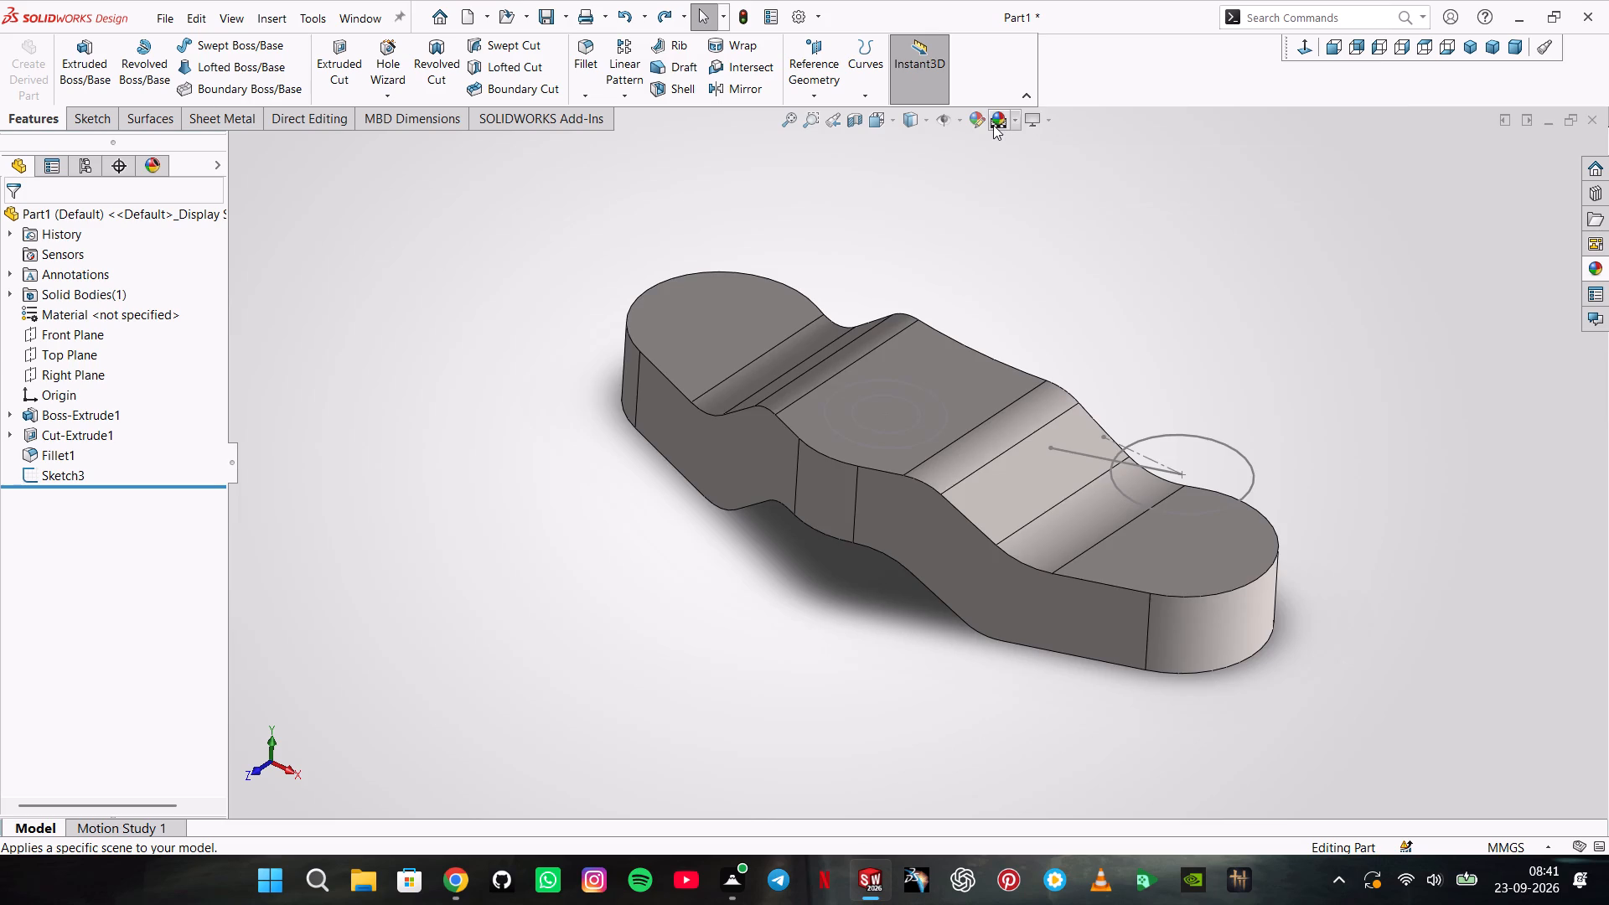
pyautogui.click(997, 125)
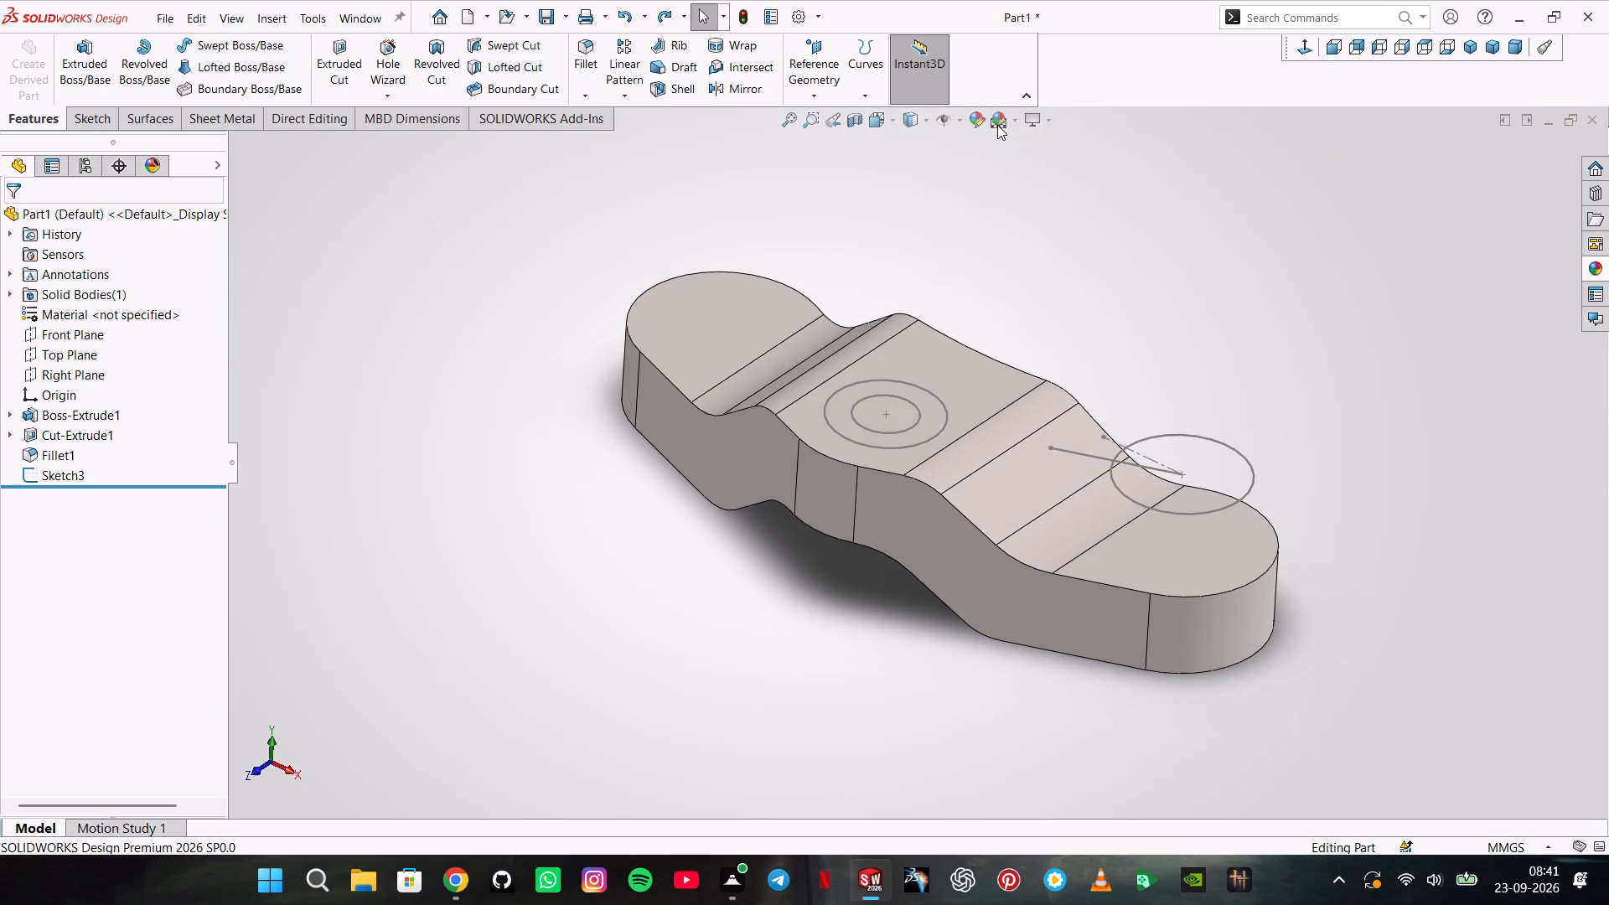
pyautogui.click(997, 125)
pyautogui.click(997, 125)
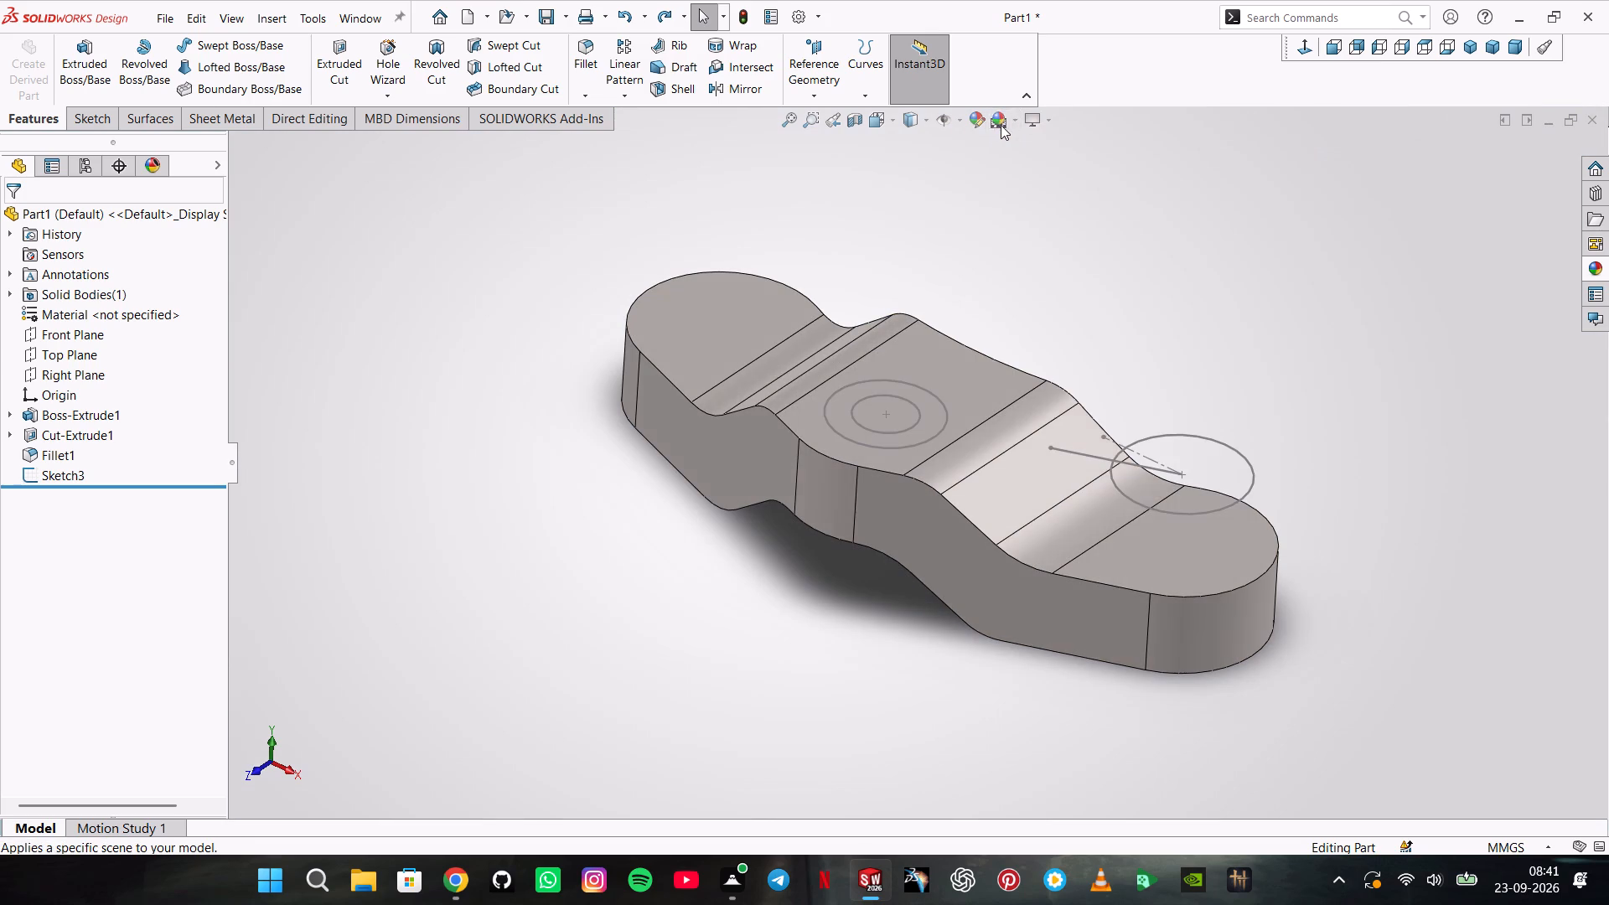
pyautogui.click(1011, 125)
pyautogui.click(1021, 179)
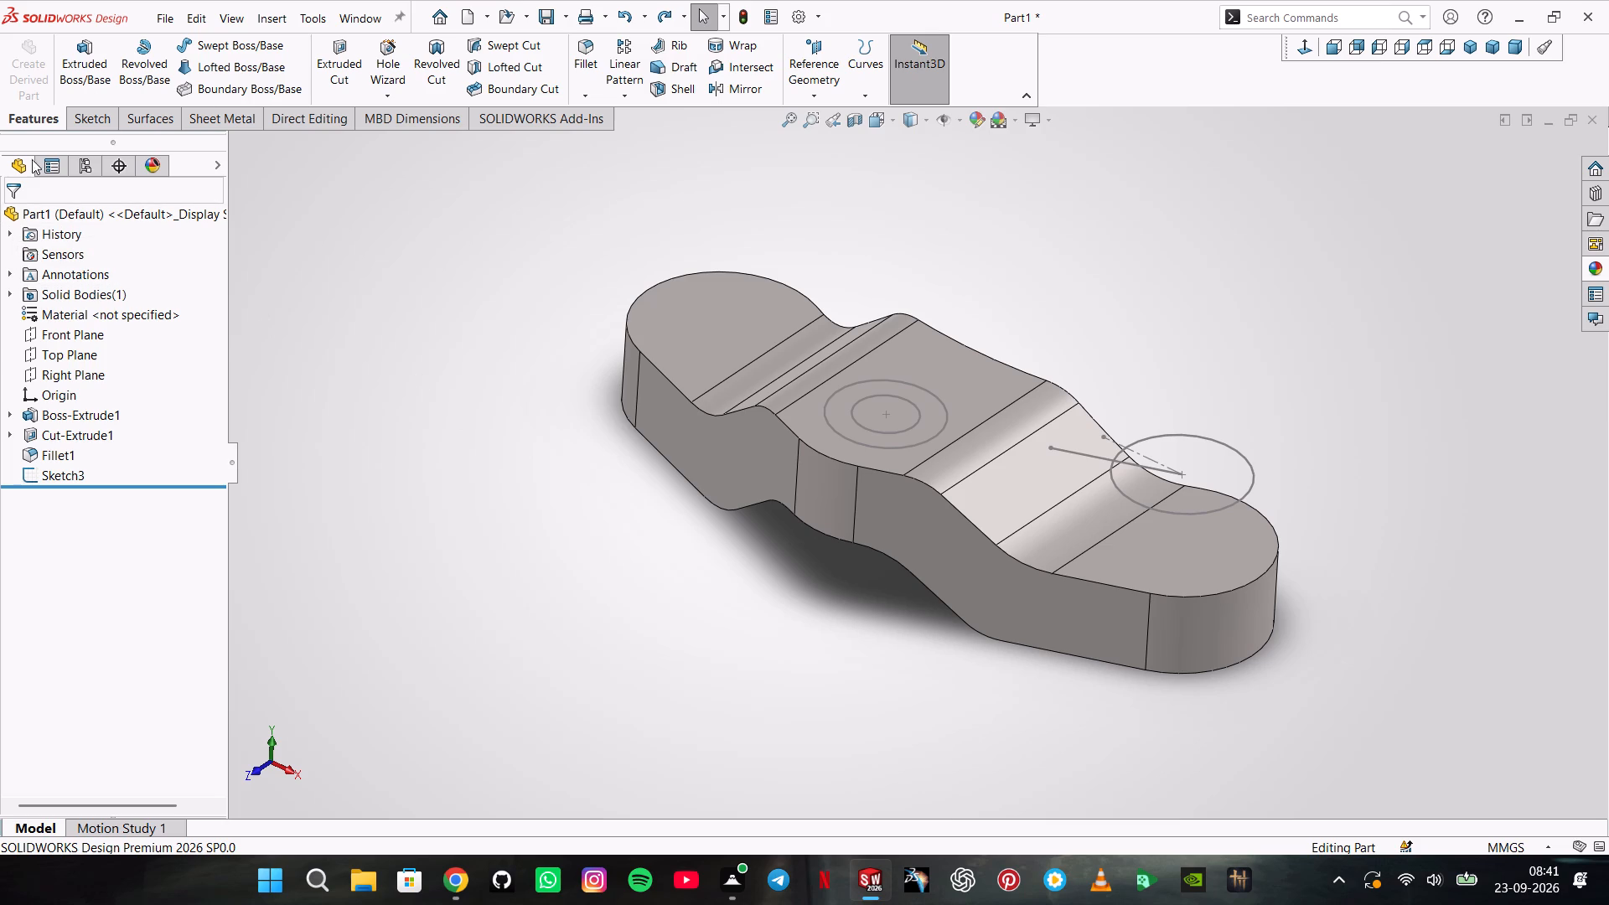
# Cut-extrude the 43 mm circle in the middle of the part as a blind pocket 5 mm deep.
pyautogui.click(346, 44)
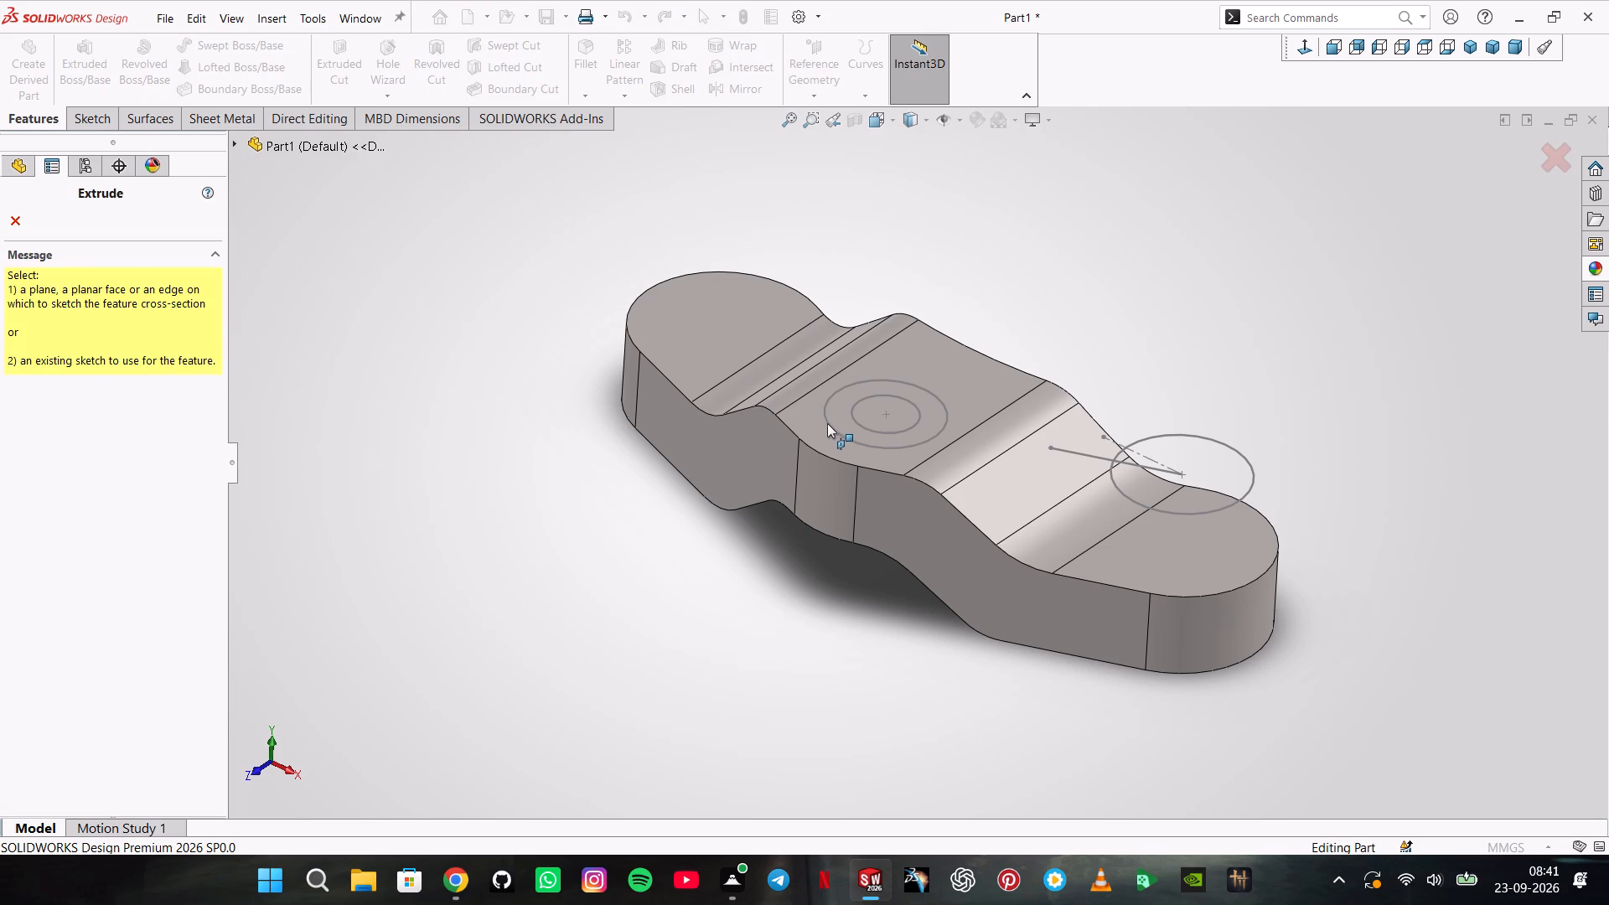
pyautogui.click(830, 423)
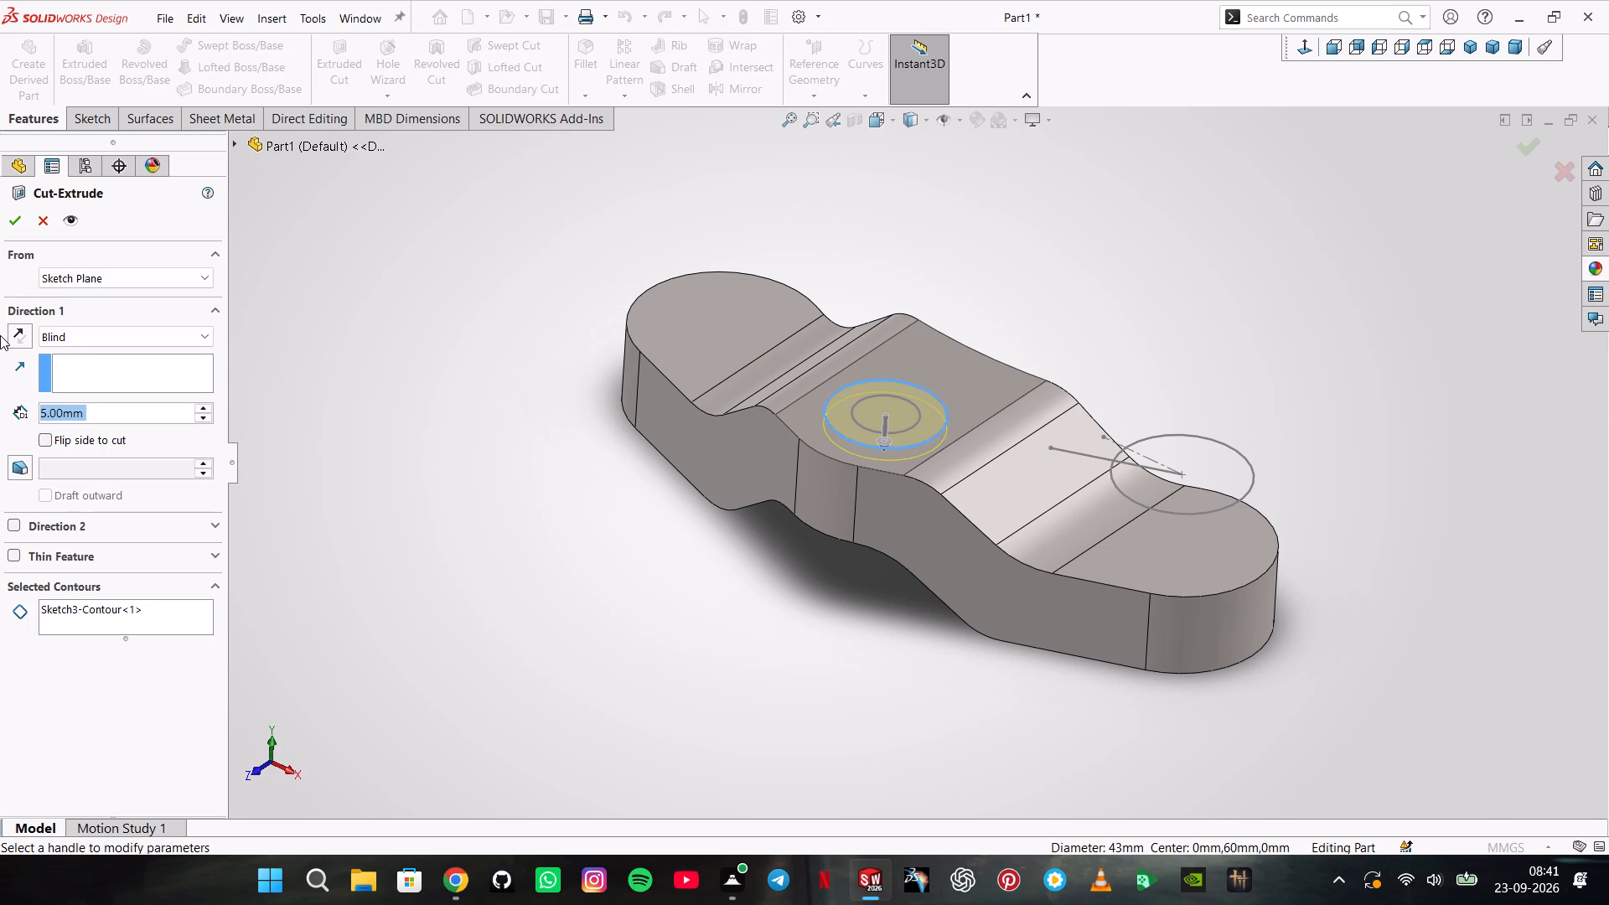
pyautogui.click(6, 229)
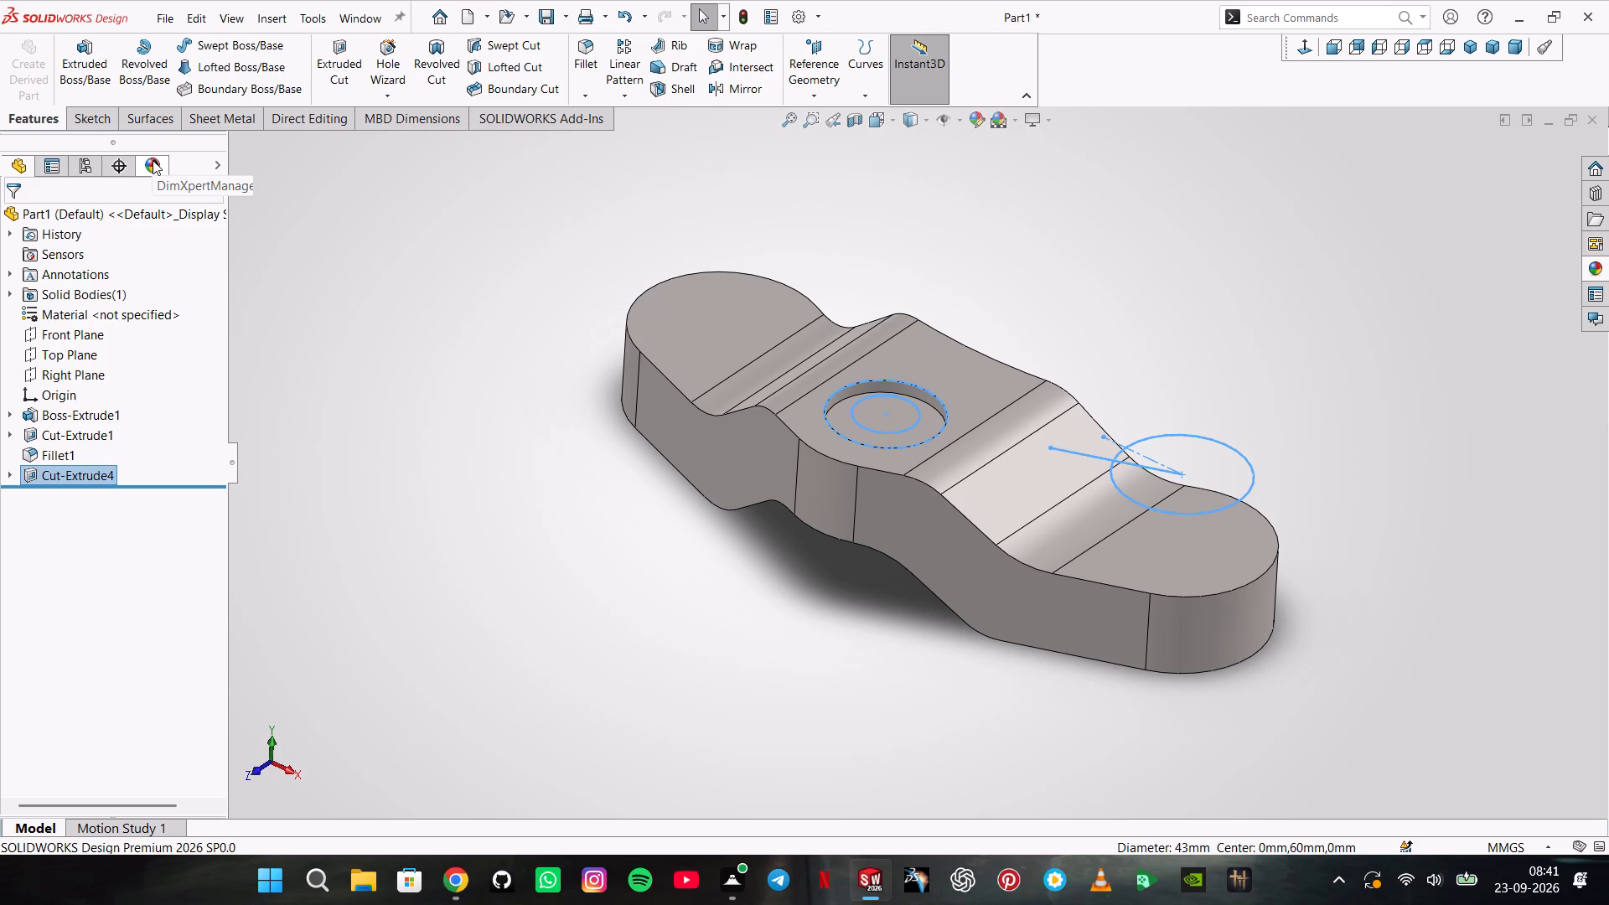
# Cut-extrude the 24 mm circle inside the middle pocket with the Through All end condition.
pyautogui.click(323, 51)
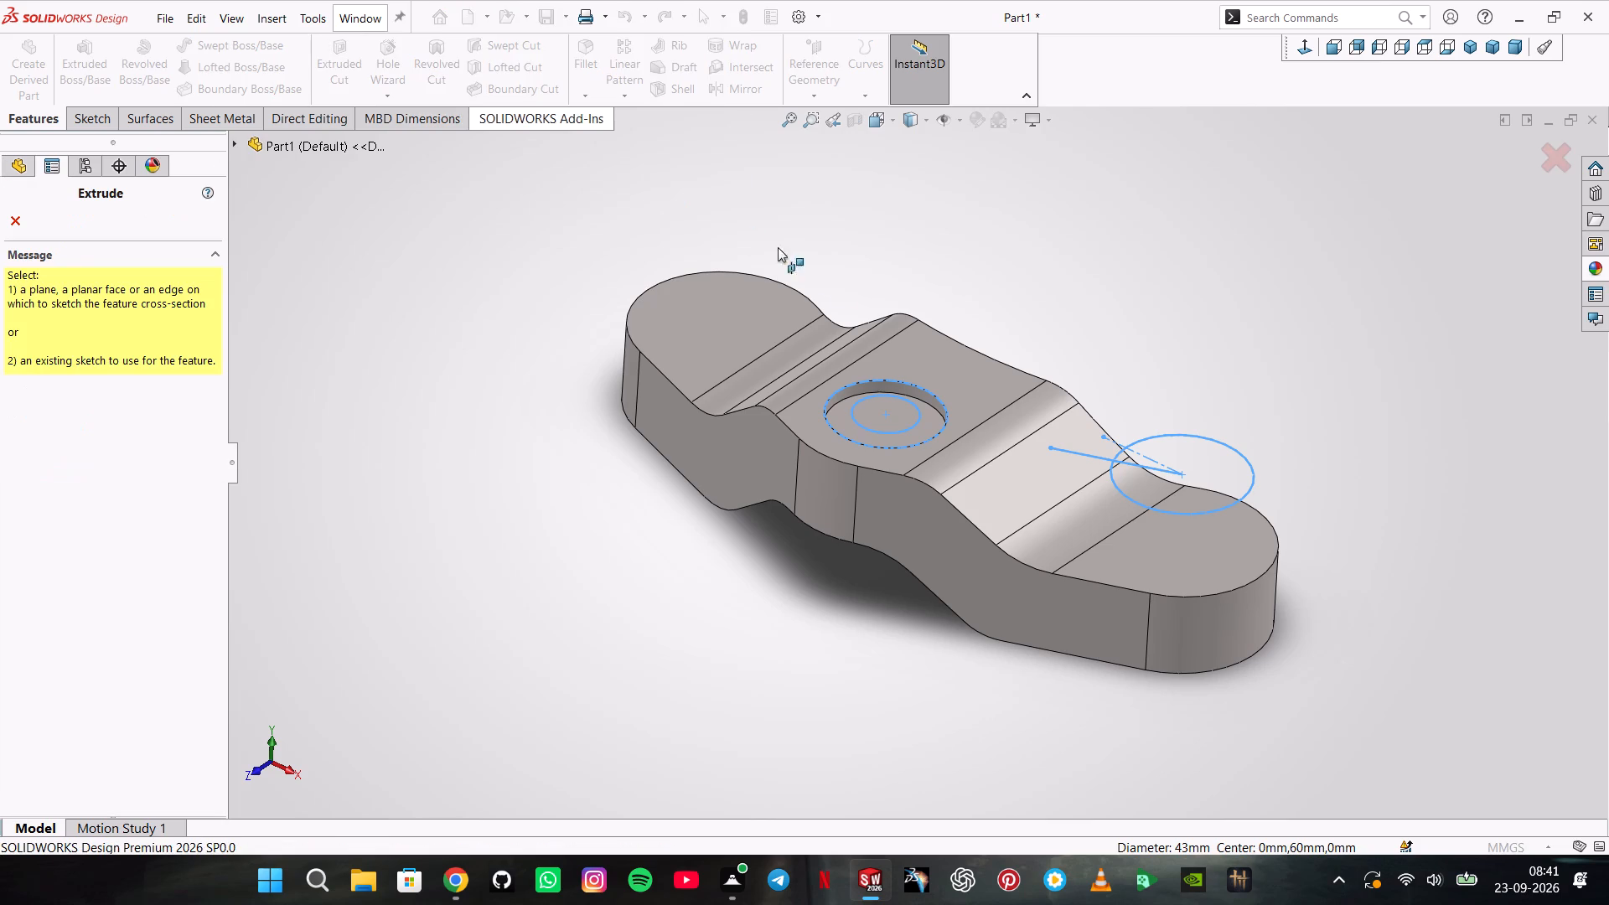
pyautogui.click(868, 428)
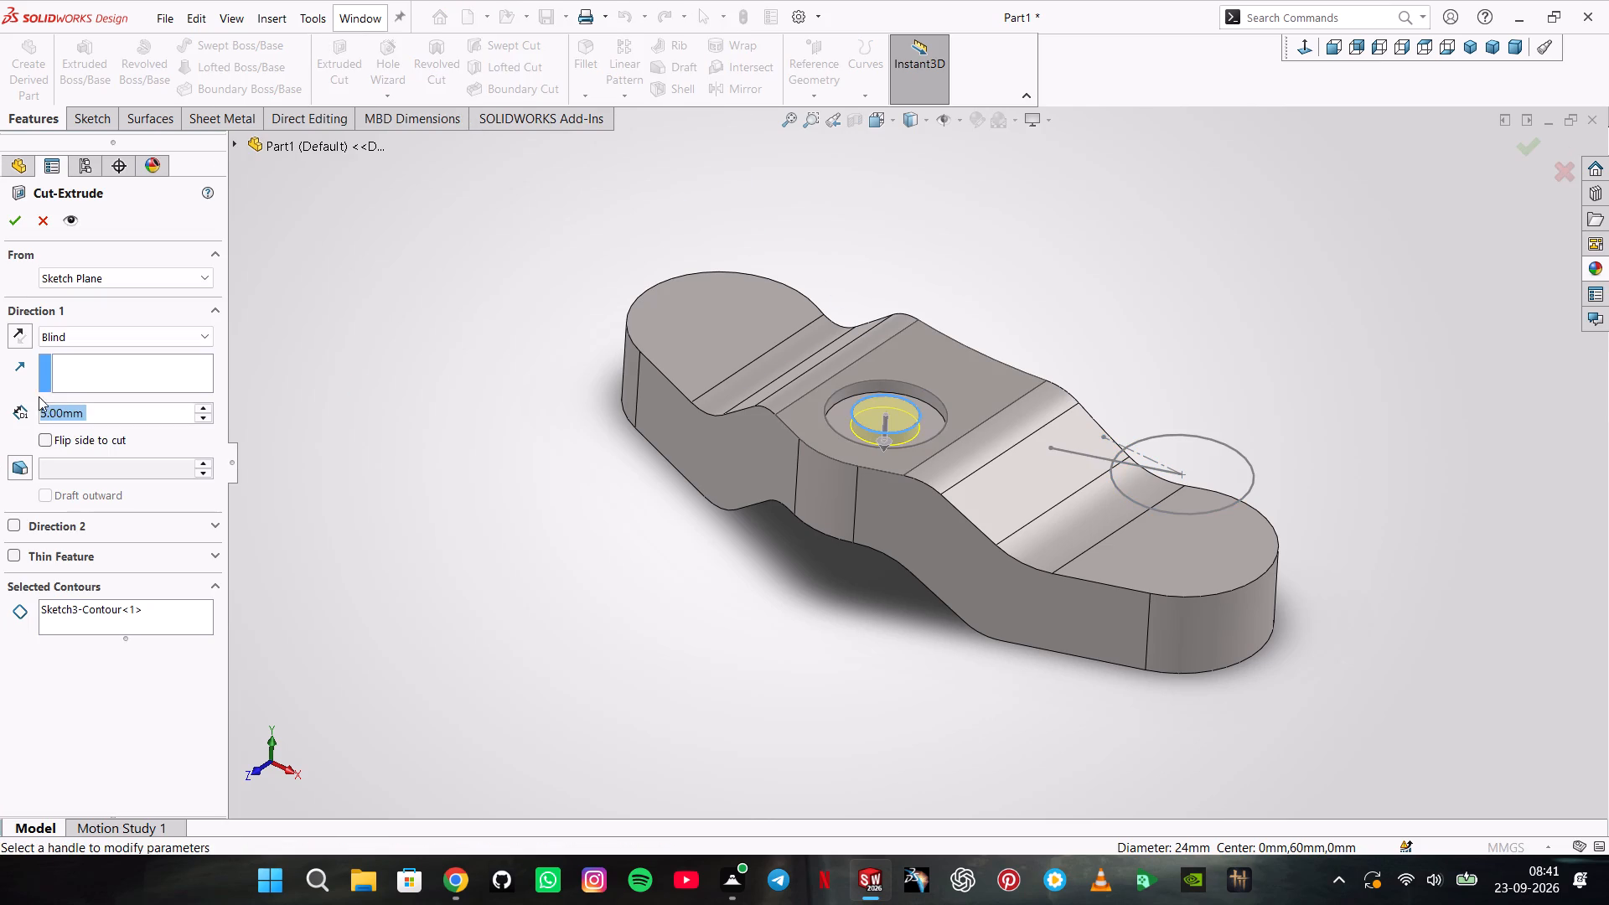
pyautogui.click(70, 330)
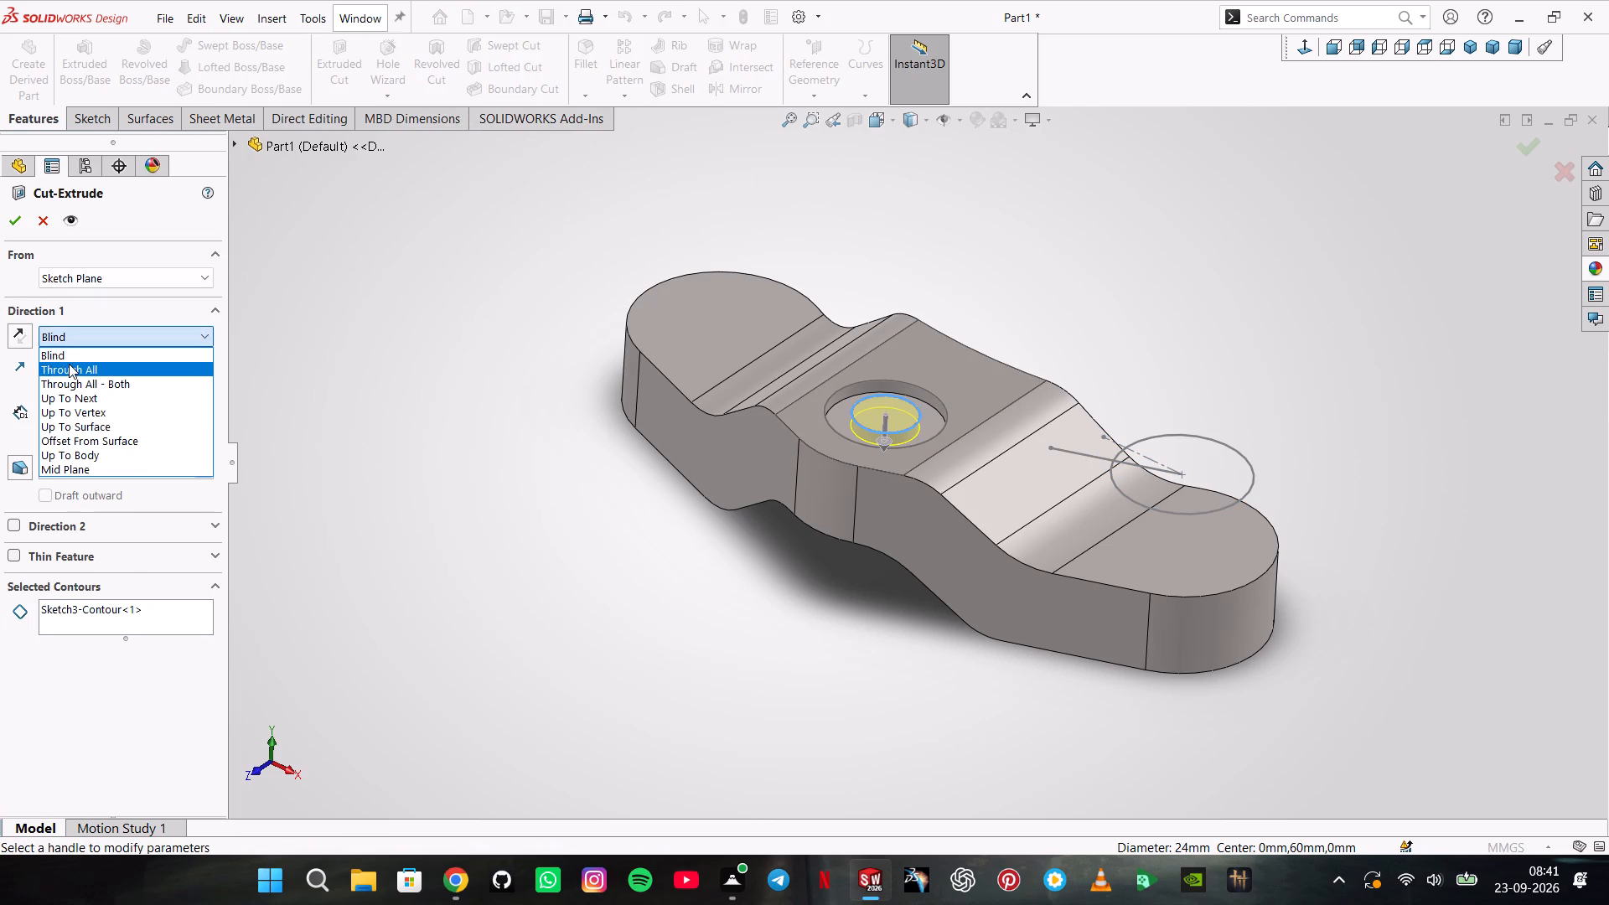
pyautogui.click(69, 364)
pyautogui.click(15, 215)
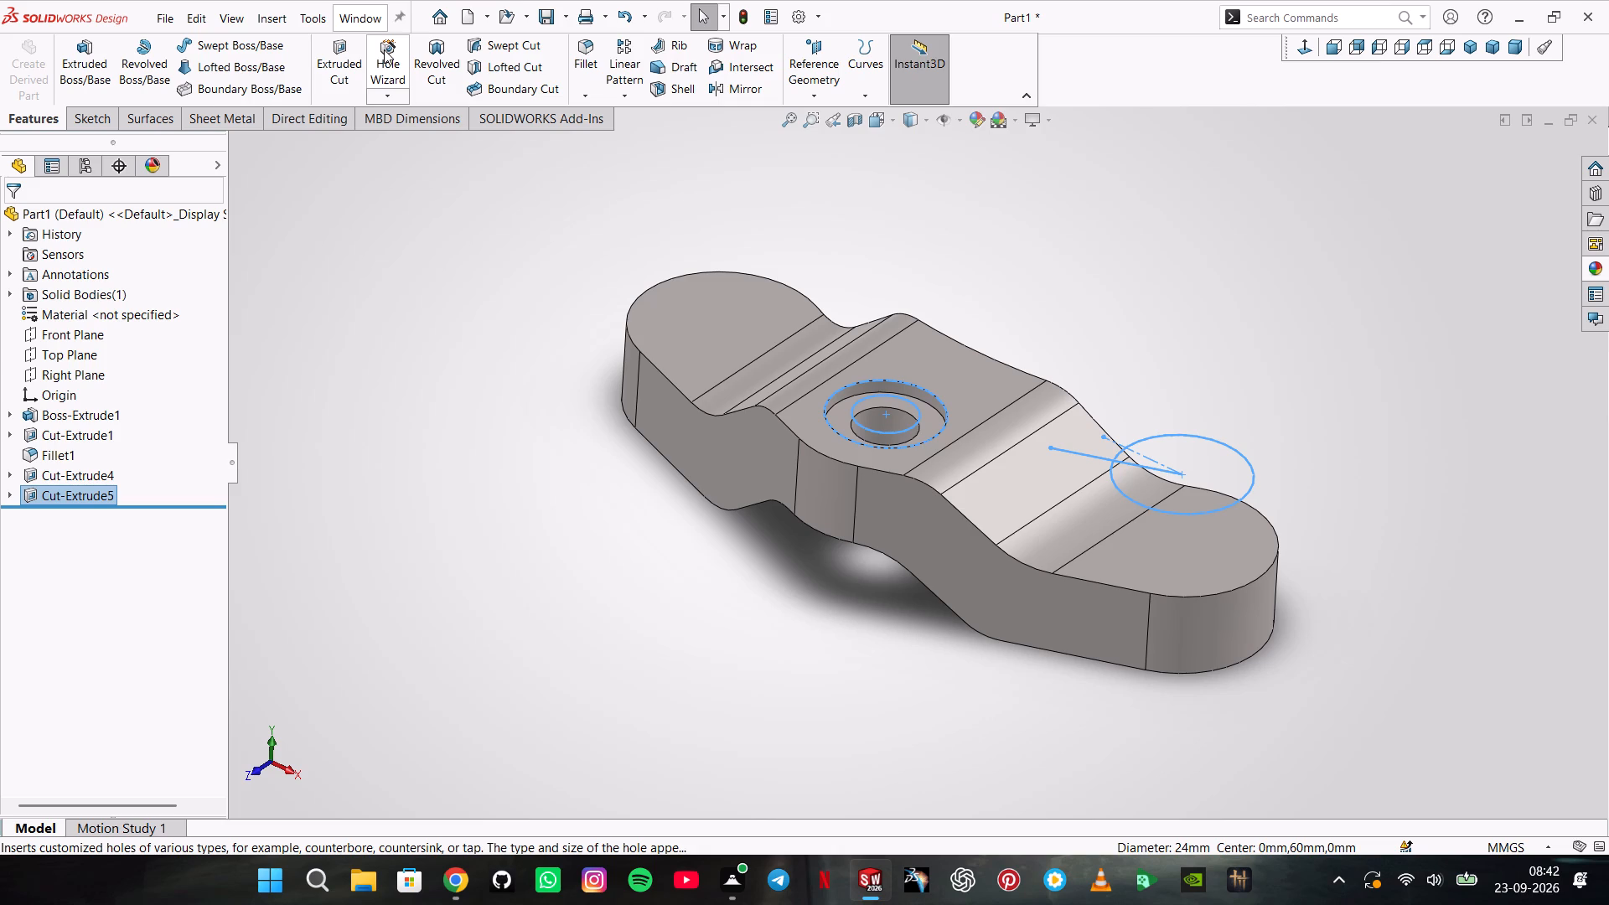
# Cut-extrude the 50 mm circle through the end lobe with the Through All end condition.
pyautogui.click(338, 38)
pyautogui.click(1110, 472)
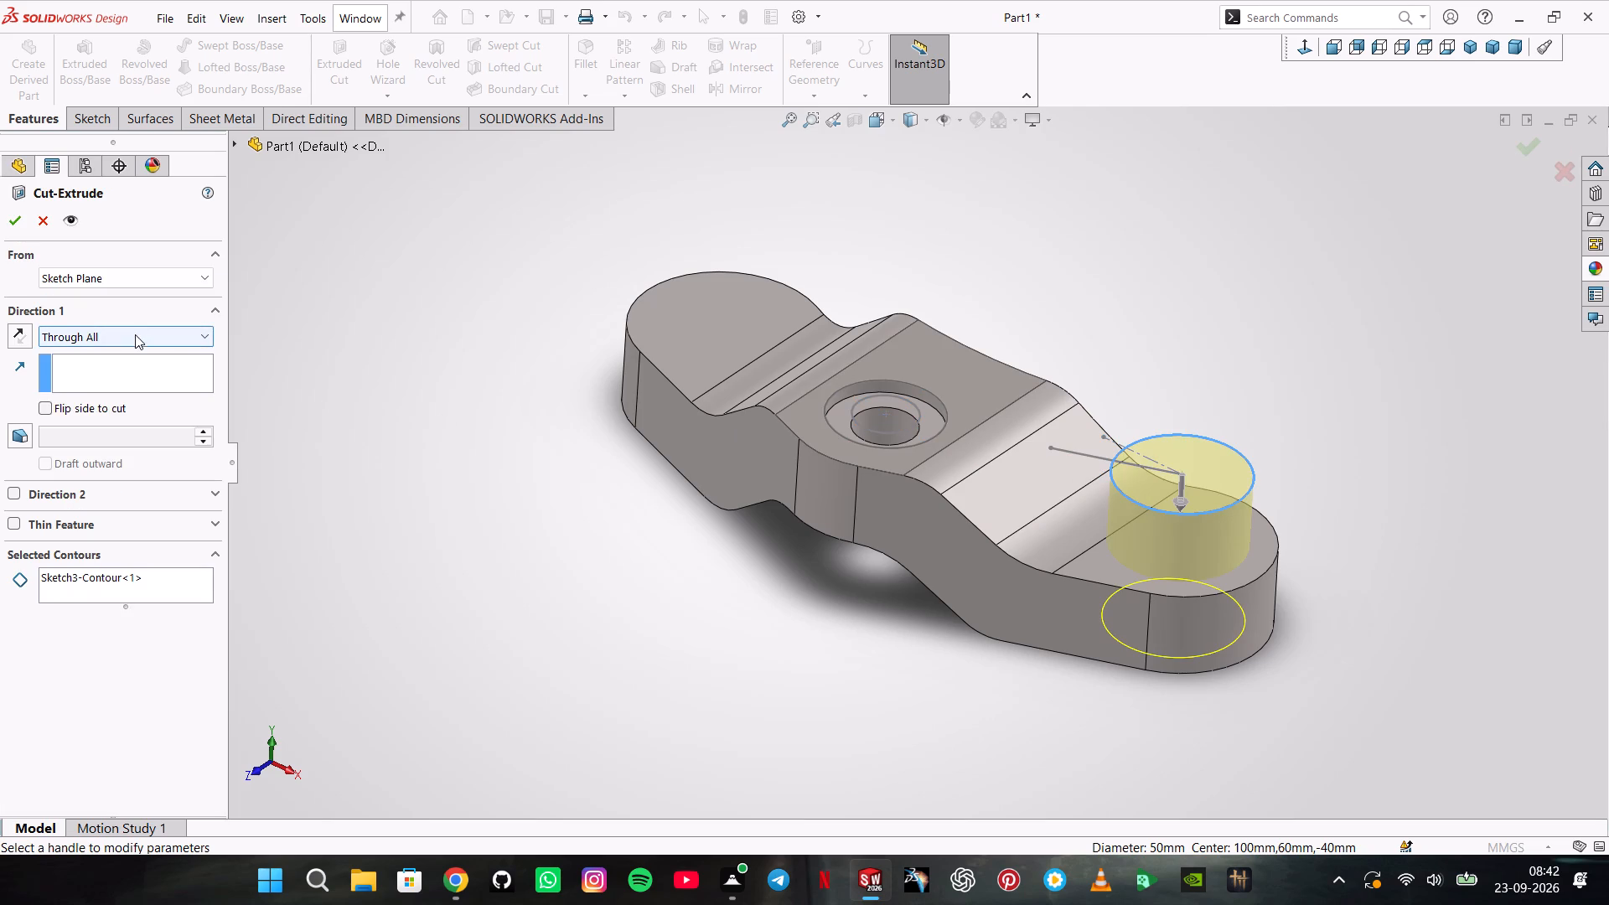
pyautogui.click(18, 230)
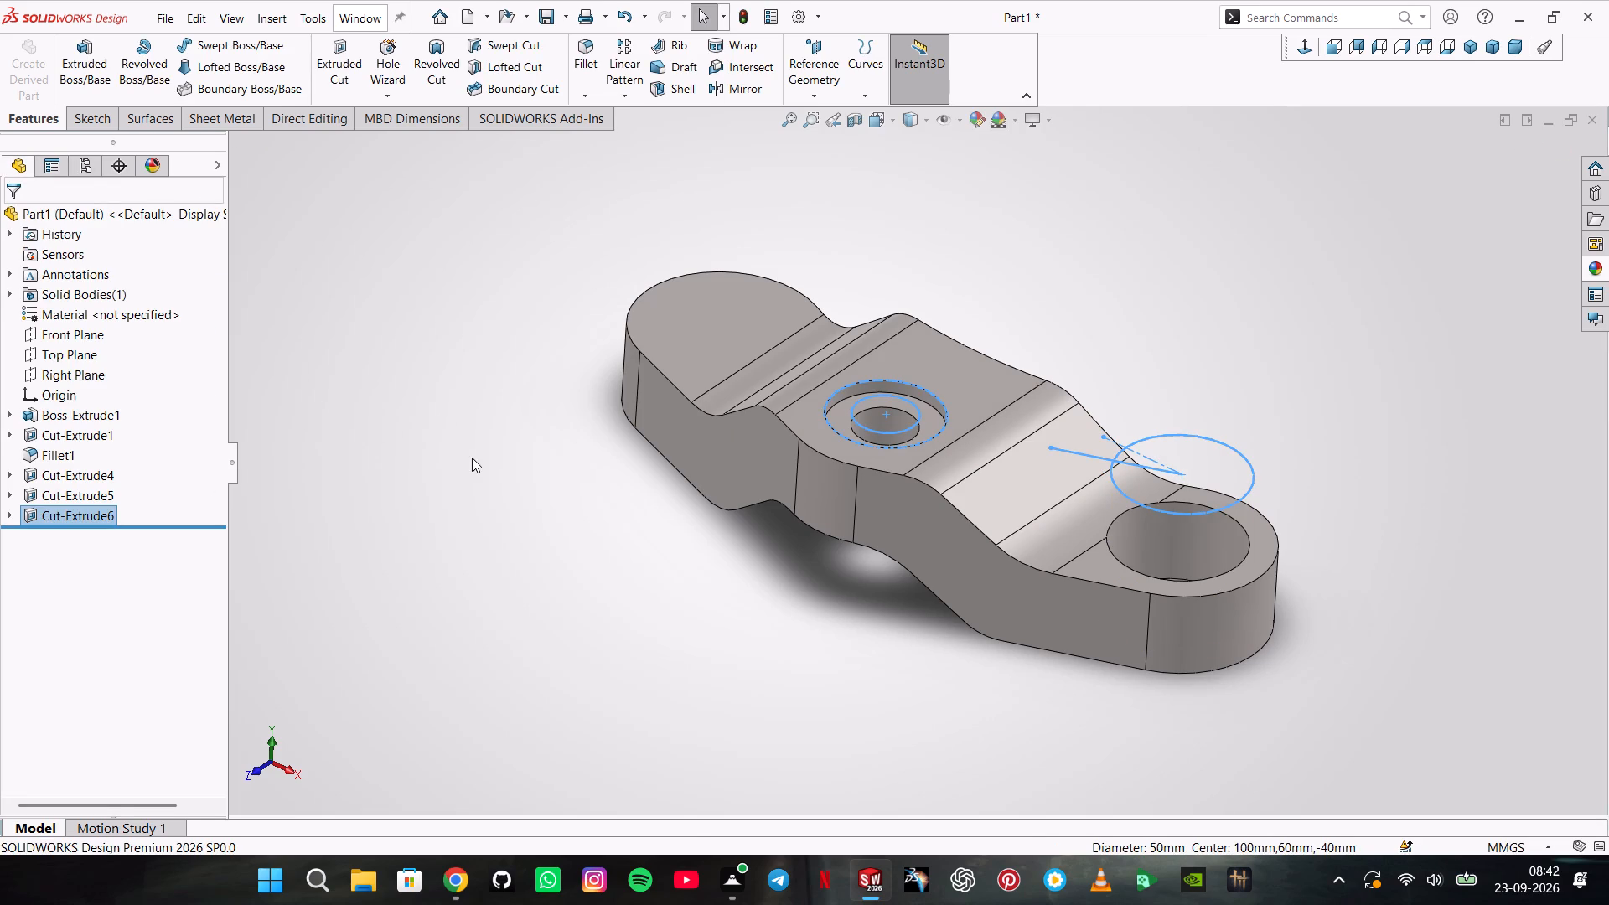
# Cut-extrude the 48 mm sloped line at the end-lobe hole as a Mid-Plane thin feature 3 mm thick, with the Through All end condition.
pyautogui.moveTo(509, 441); pyautogui.dragTo(481, 444, button='middle')
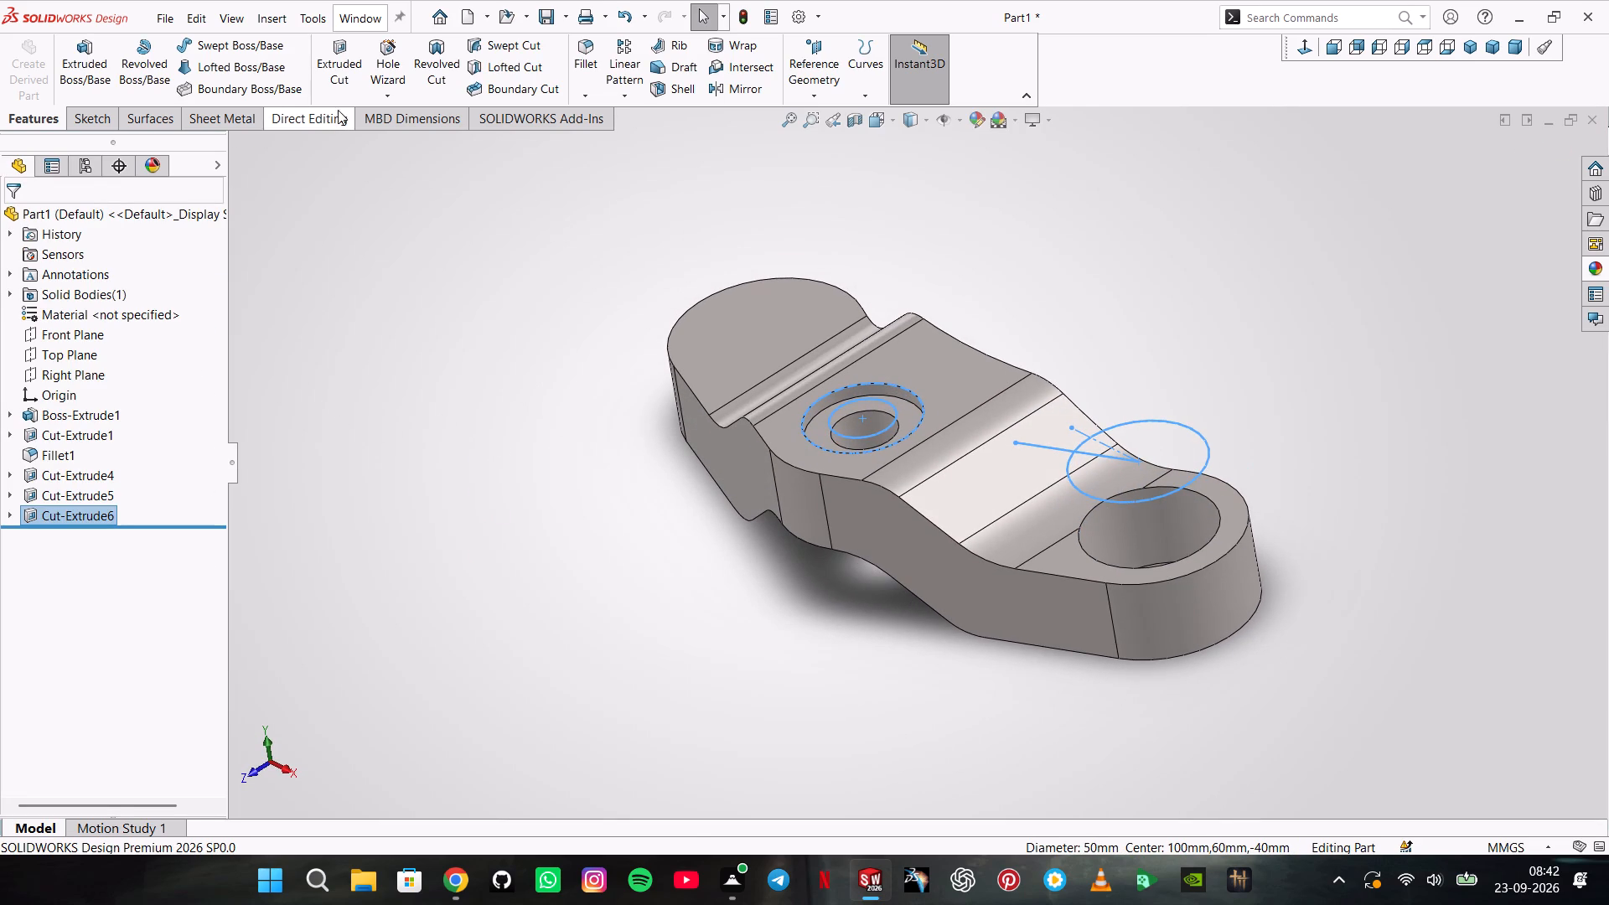
pyautogui.click(339, 65)
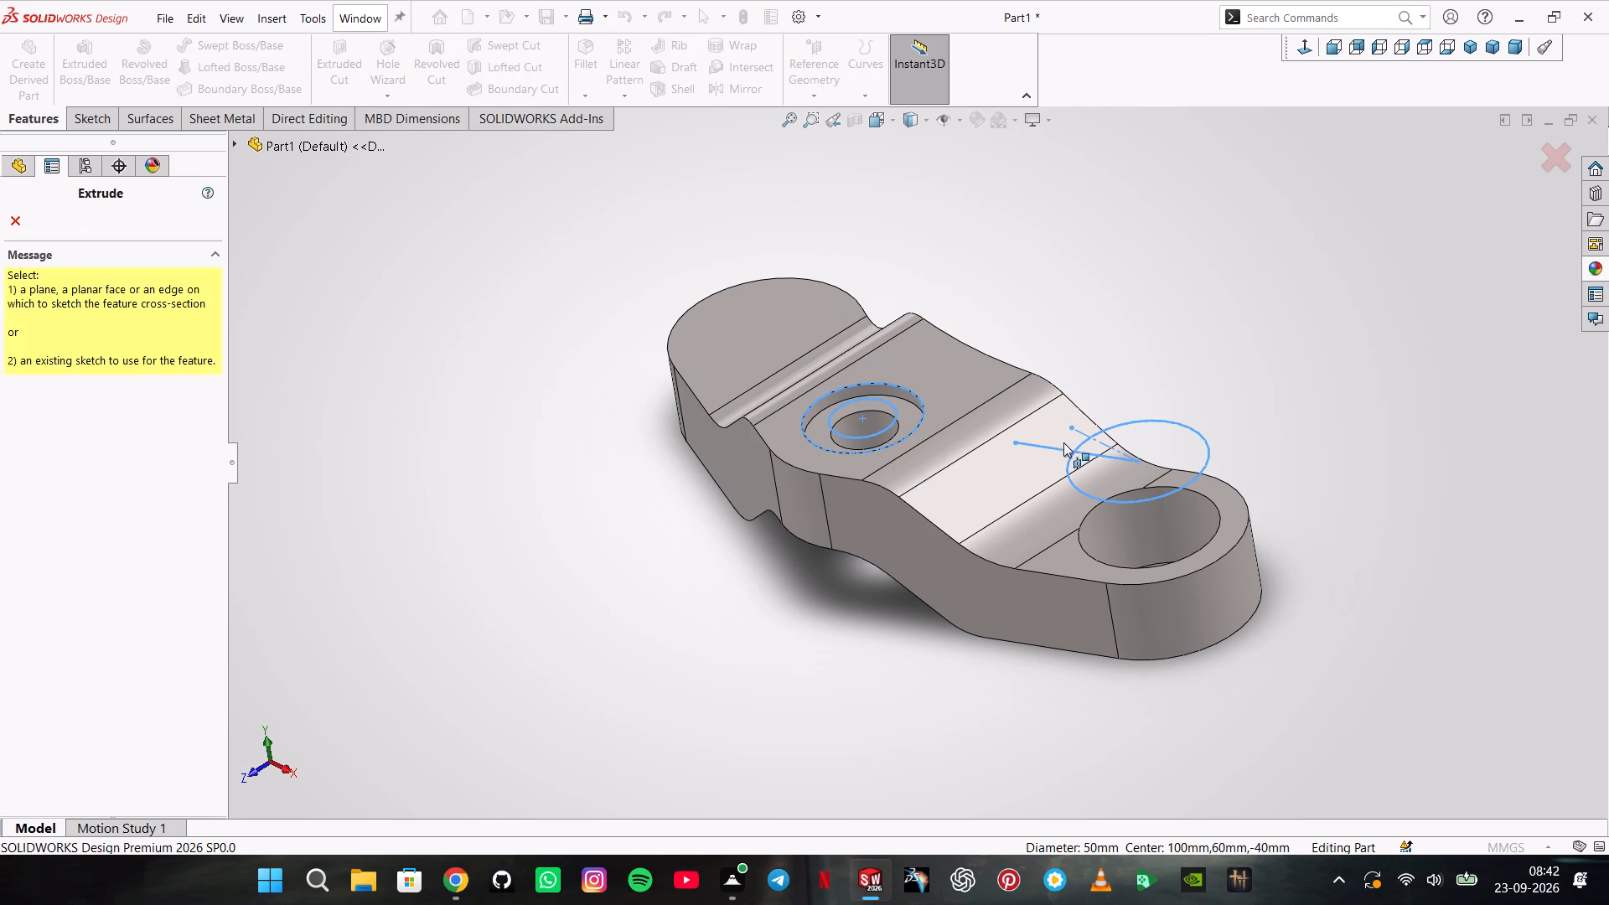
pyautogui.click(1060, 449)
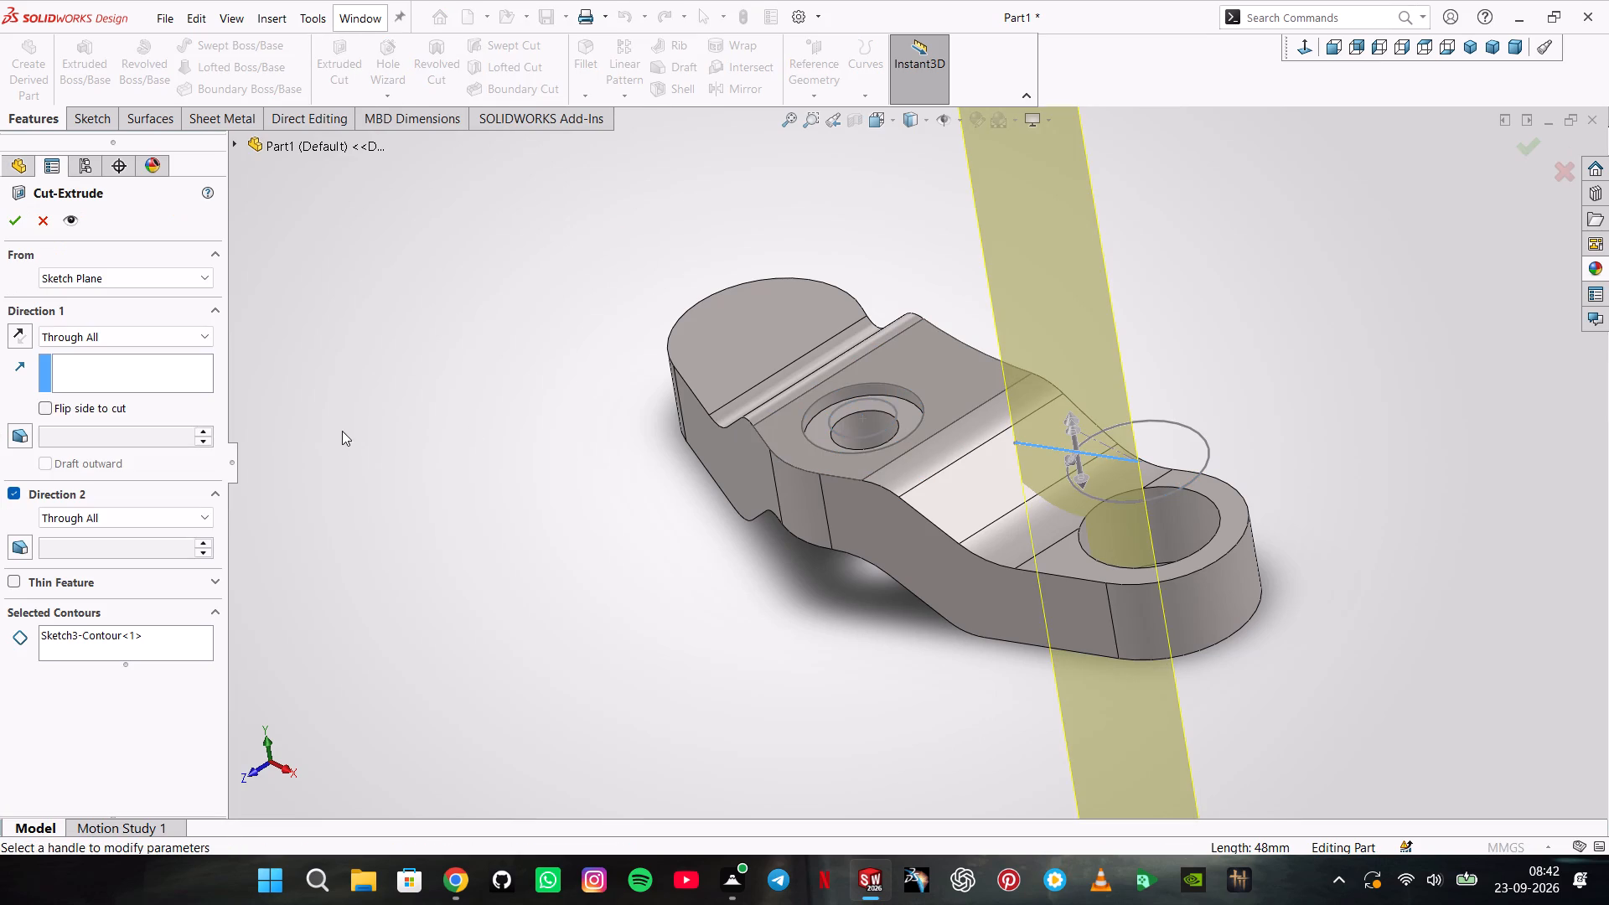
pyautogui.click(106, 339)
pyautogui.click(100, 354)
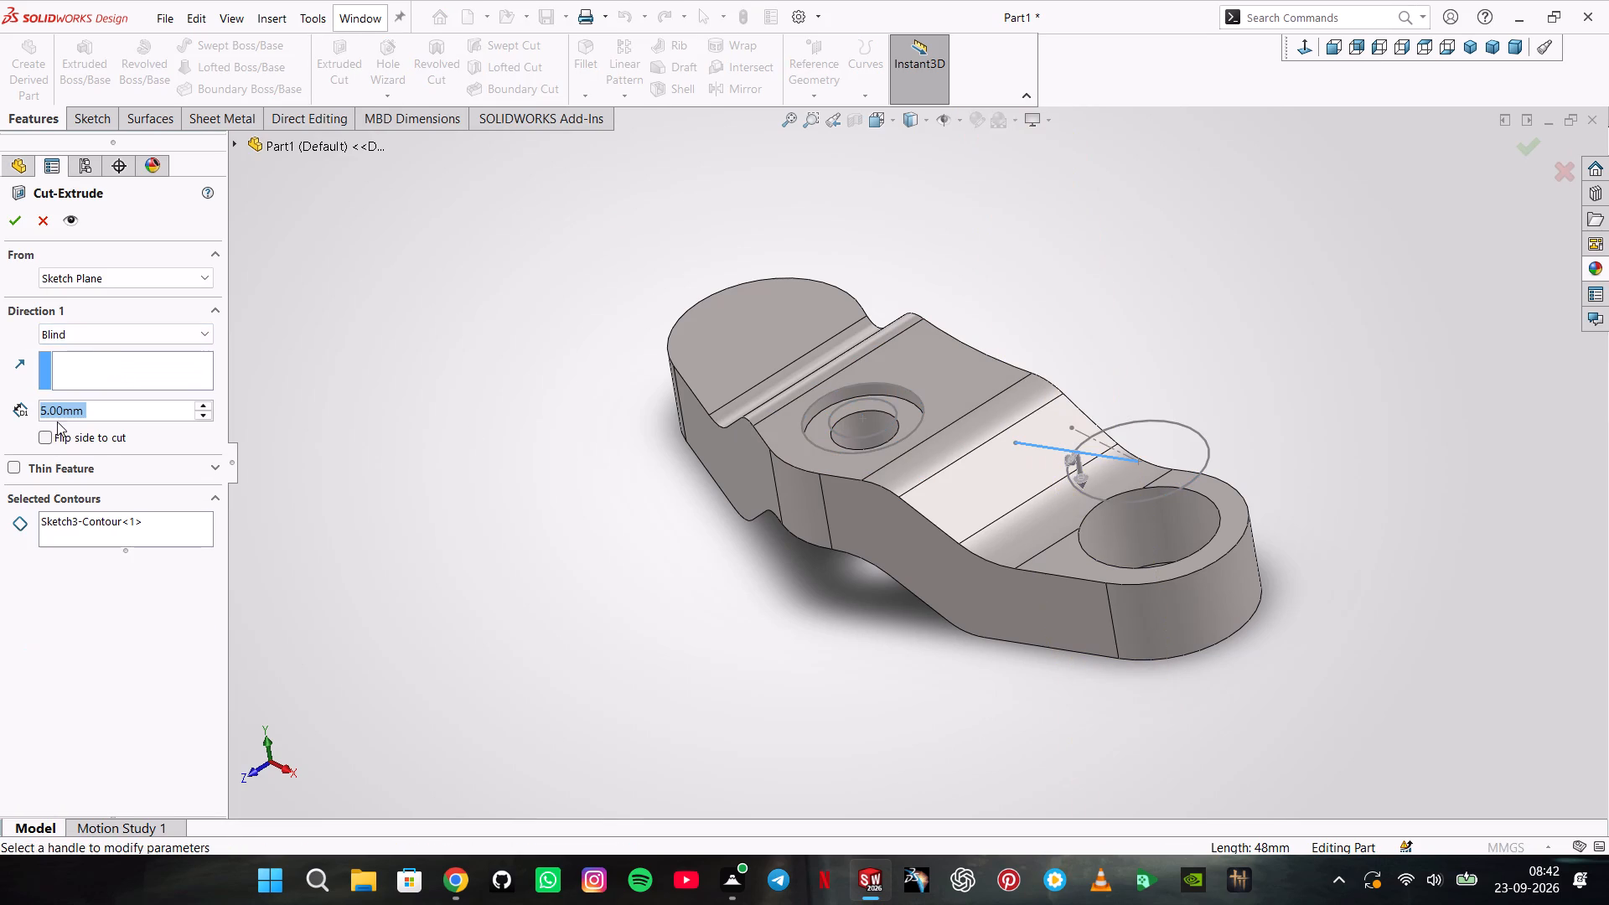
pyautogui.click(23, 471)
pyautogui.click(21, 465)
pyautogui.click(12, 466)
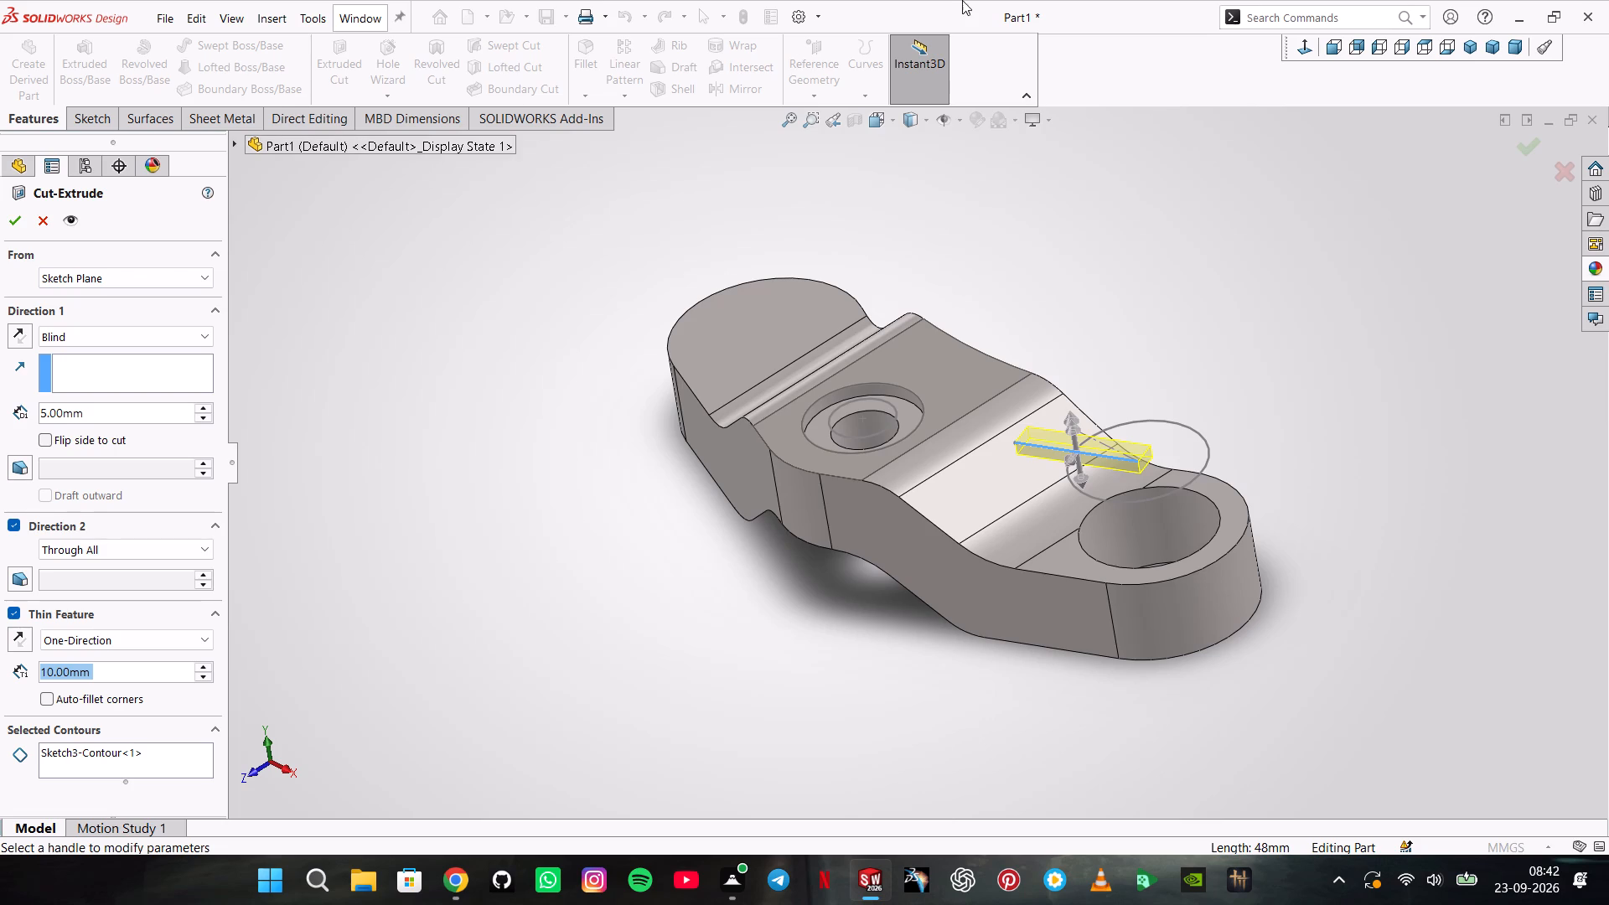
pyautogui.click(1308, 53)
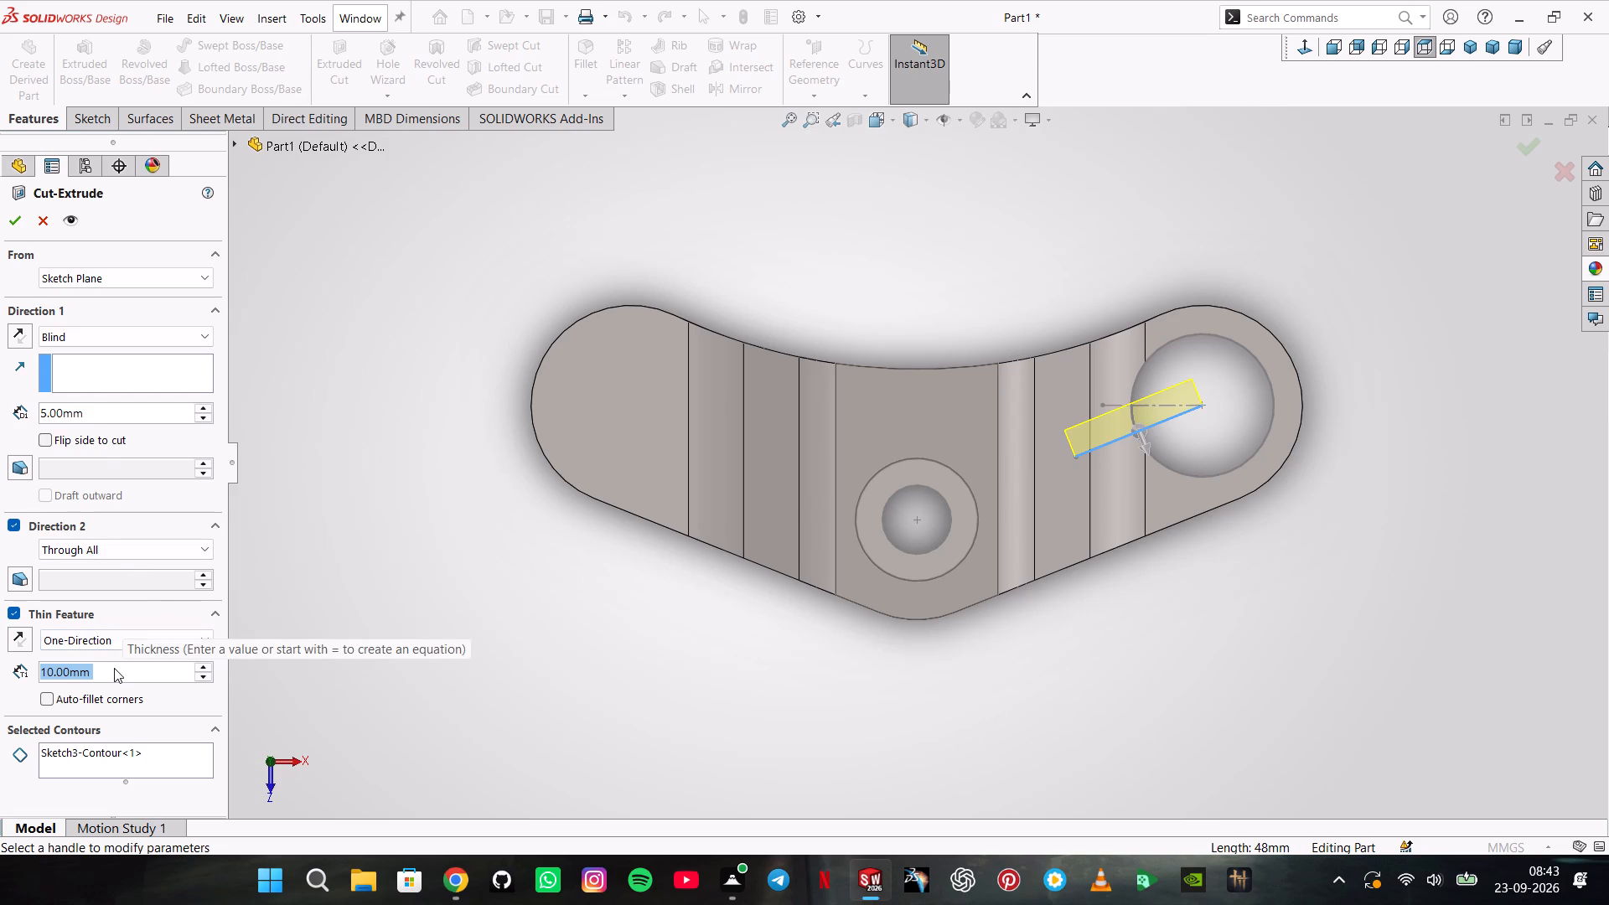
pyautogui.press('3')
pyautogui.press('Return')
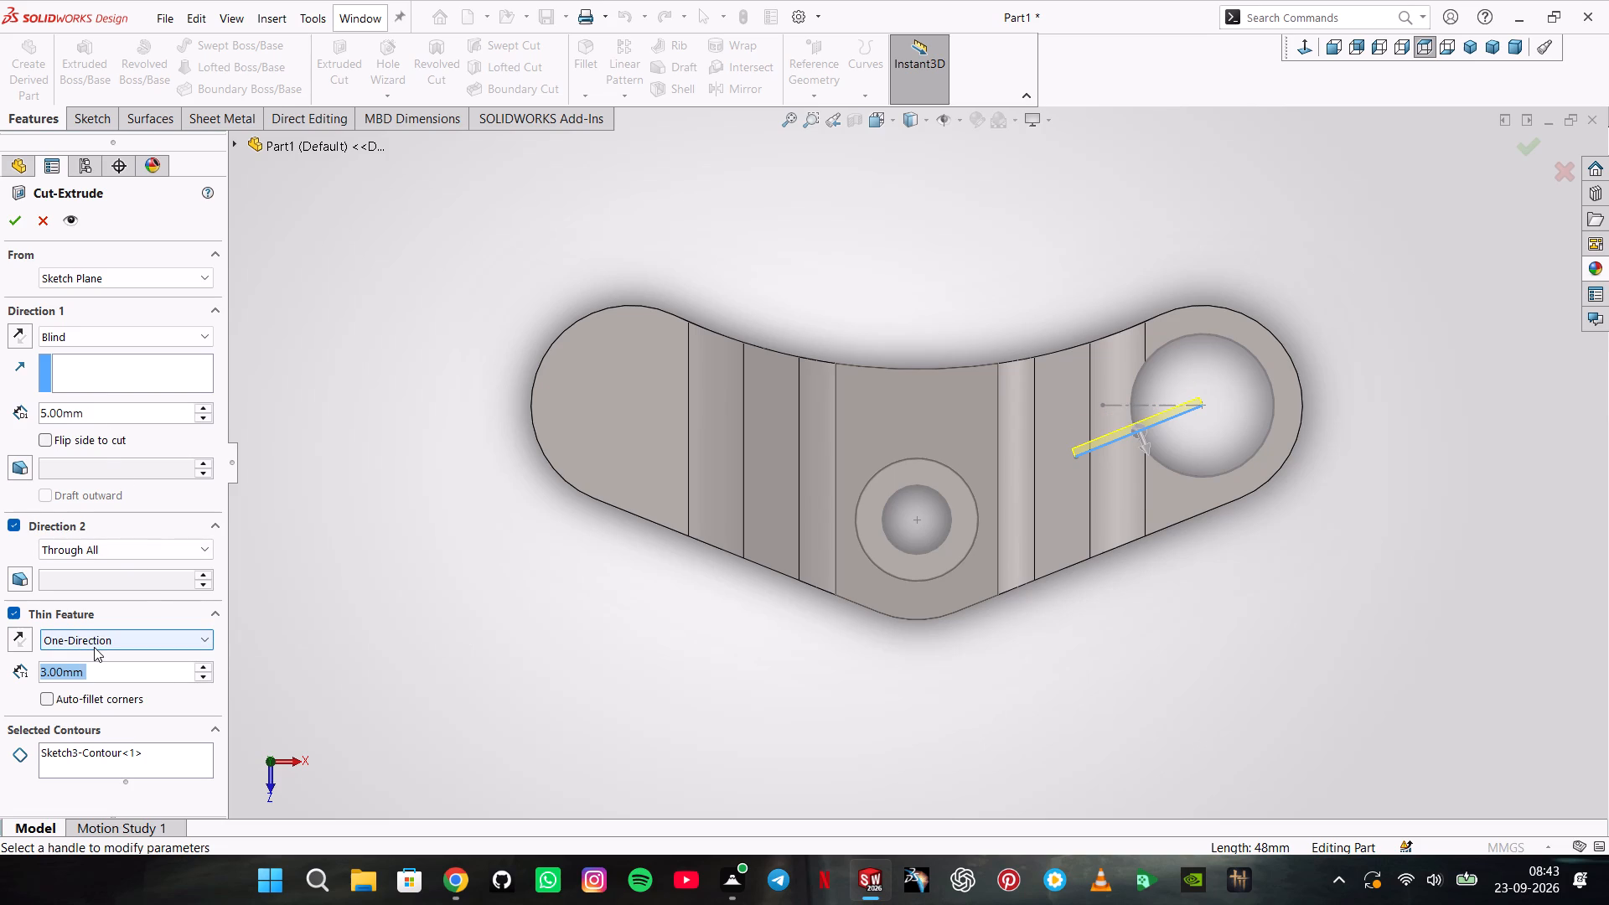
pyautogui.click(94, 645)
pyautogui.click(91, 665)
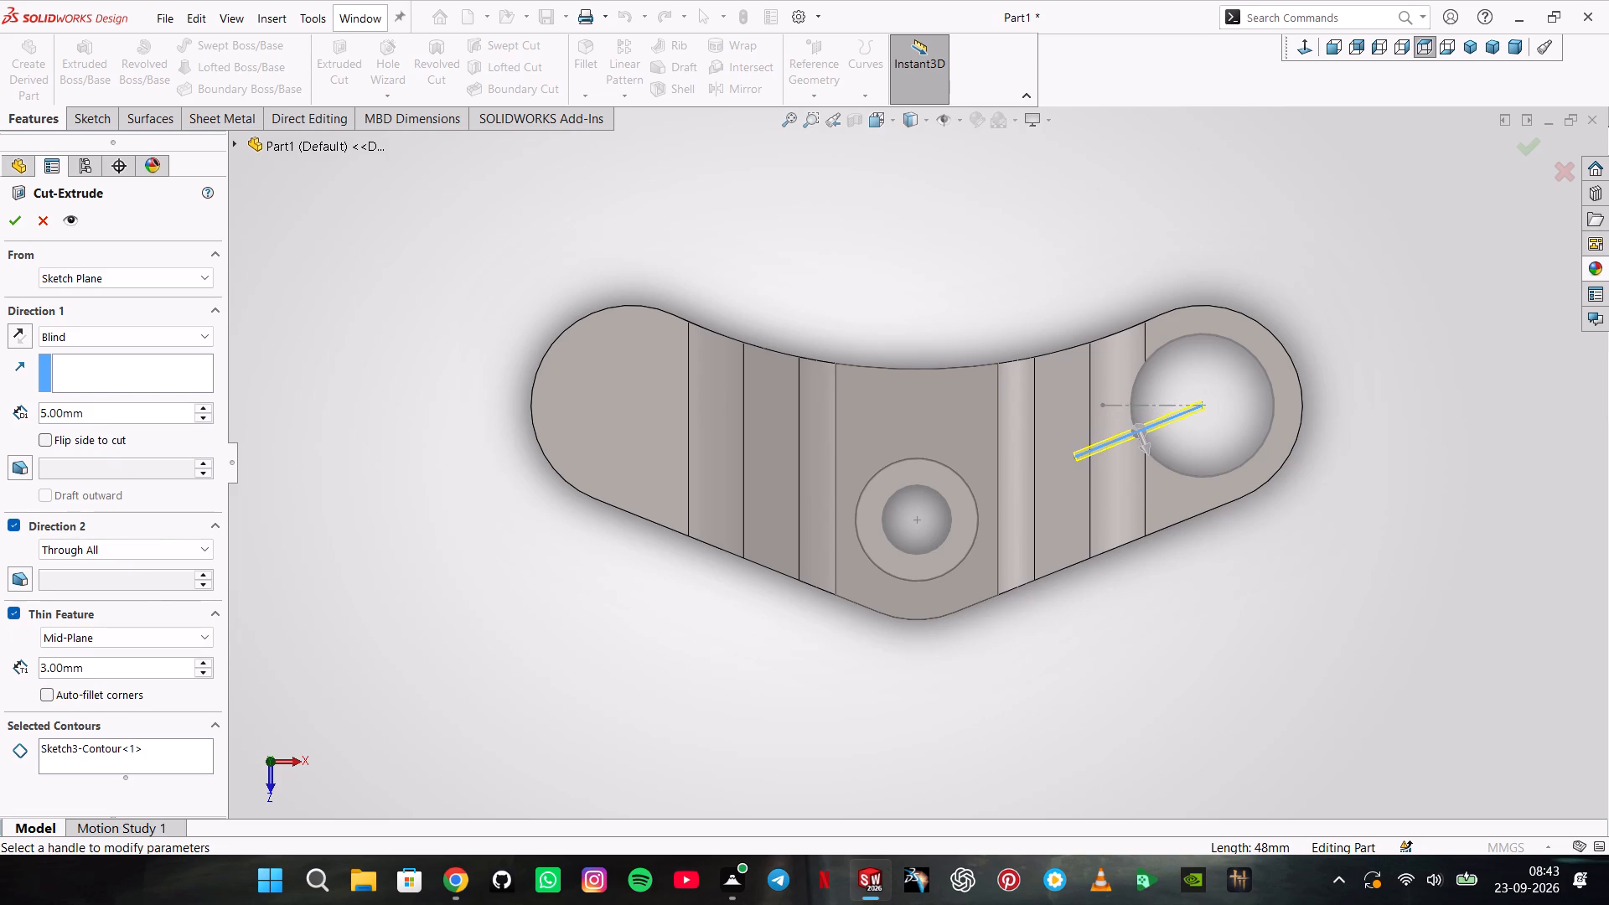
pyautogui.click(19, 230)
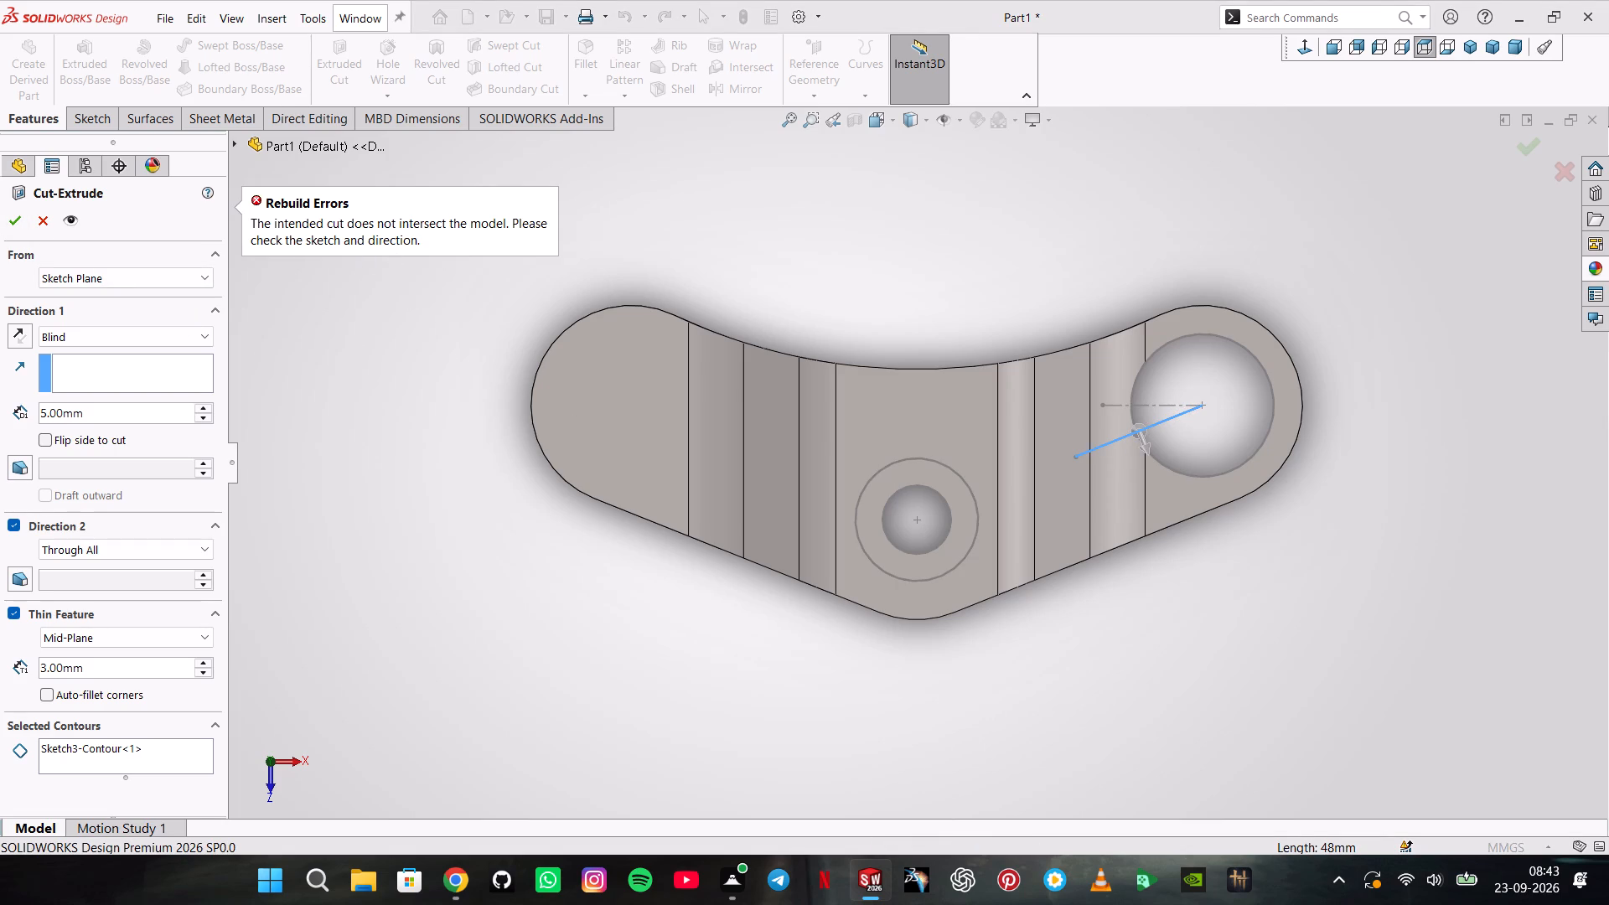
pyautogui.click(147, 332)
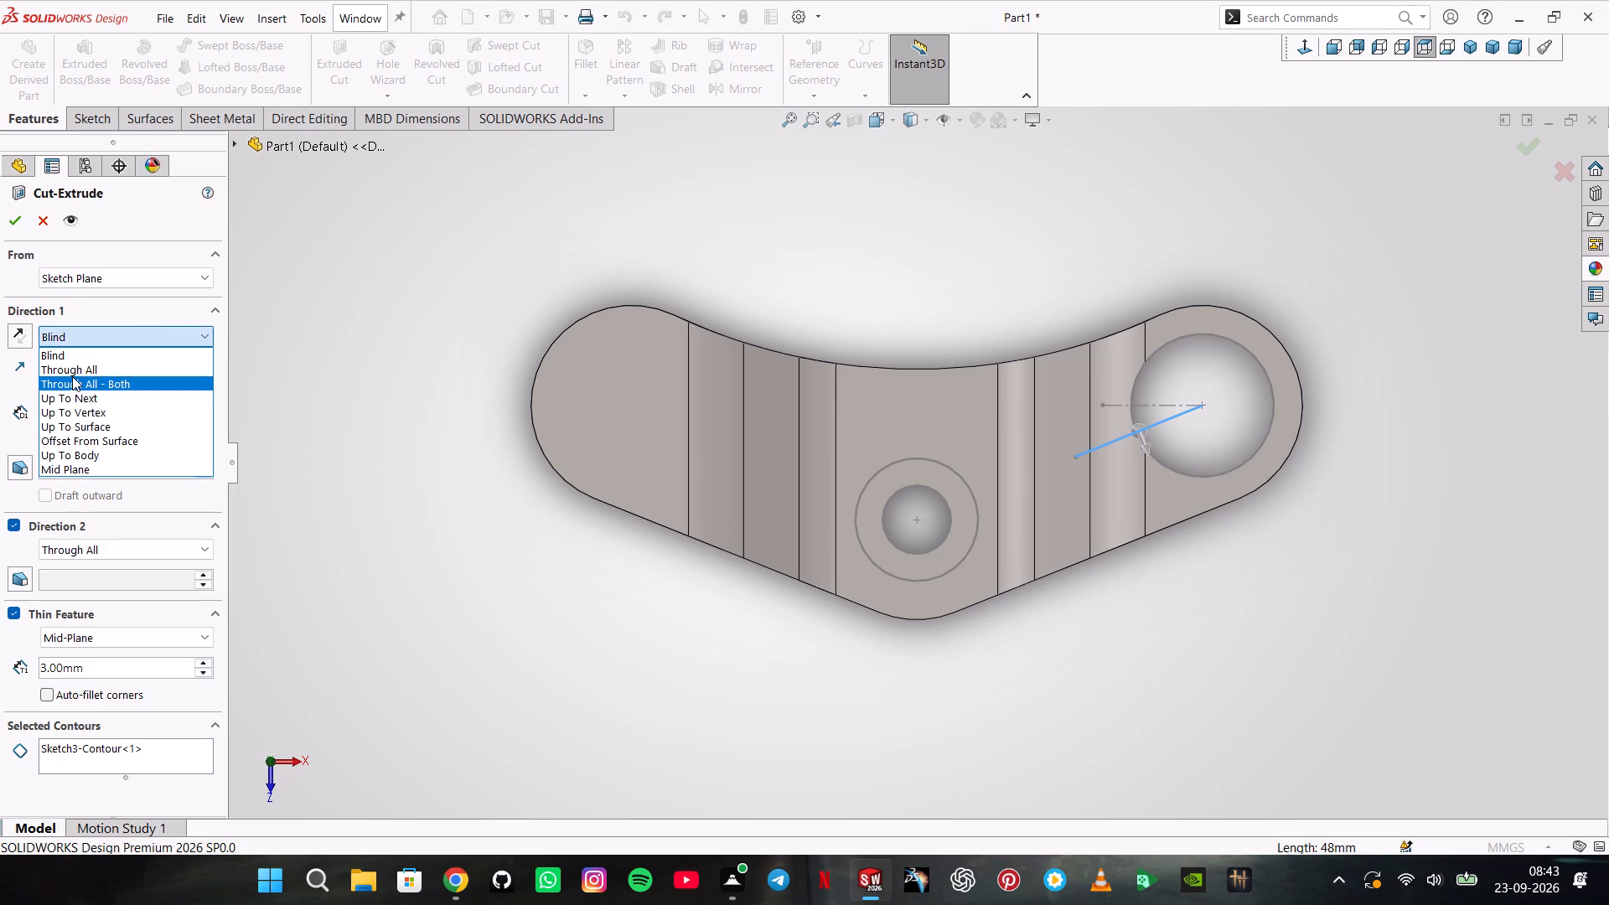
pyautogui.click(76, 373)
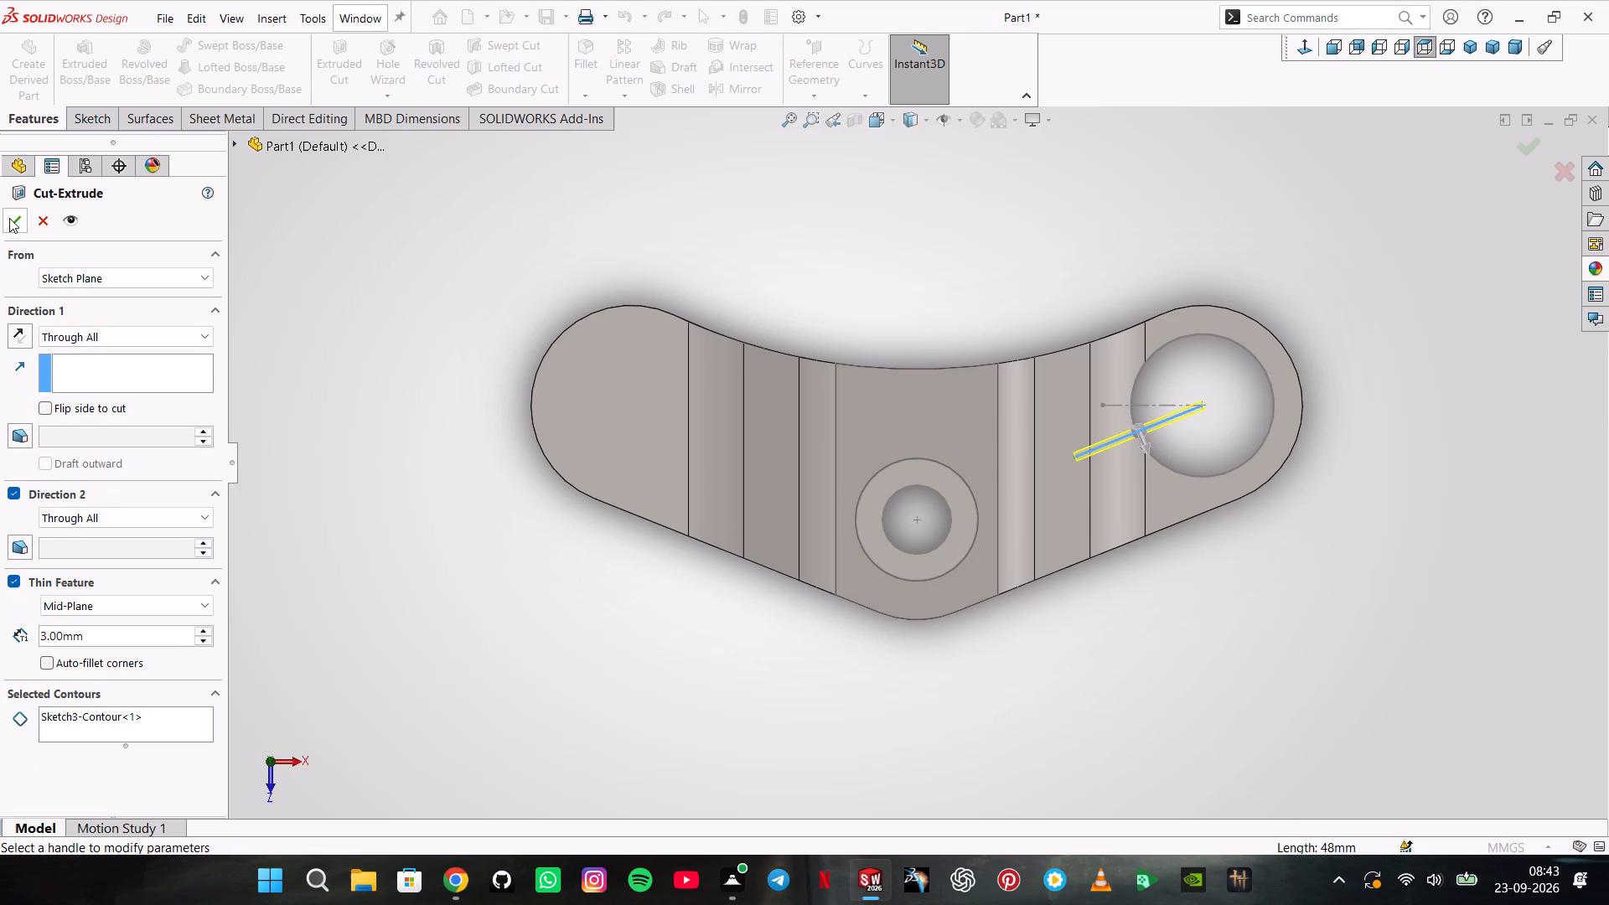
pyautogui.click(9, 218)
# Hide Sketch3, the shared hole sketch under Cut-Extrude4.
pyautogui.moveTo(753, 458); pyautogui.dragTo(711, 292, button='middle')
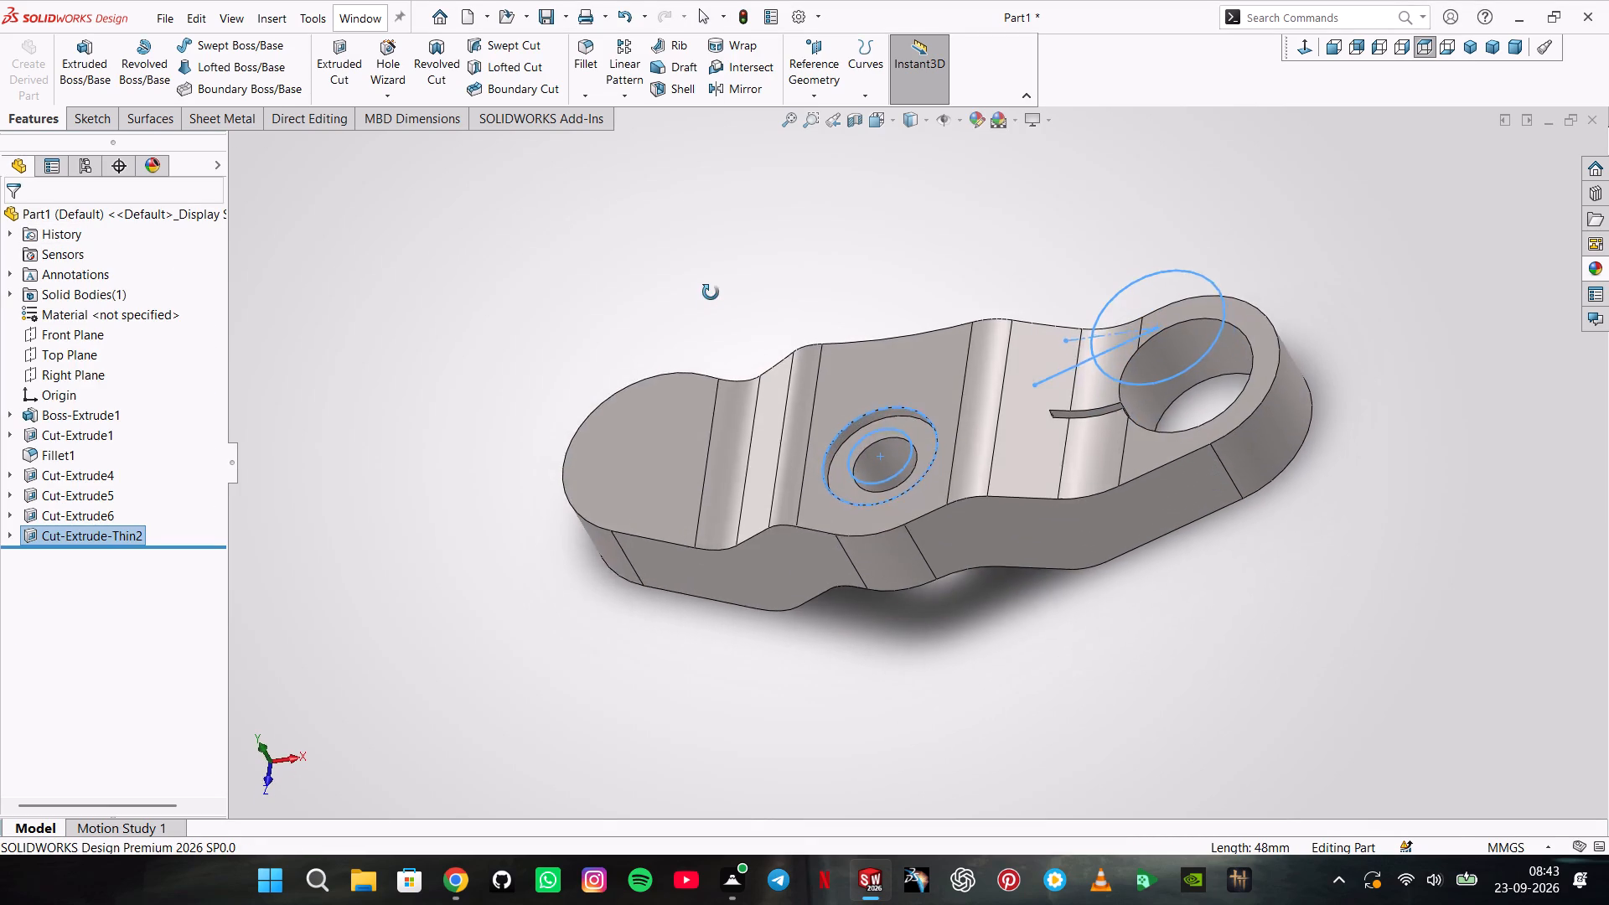
pyautogui.moveTo(711, 292); pyautogui.dragTo(714, 271, button='middle')
pyautogui.scroll(1, 754, 286)
pyautogui.moveTo(773, 292); pyautogui.dragTo(820, 425, button='middle')
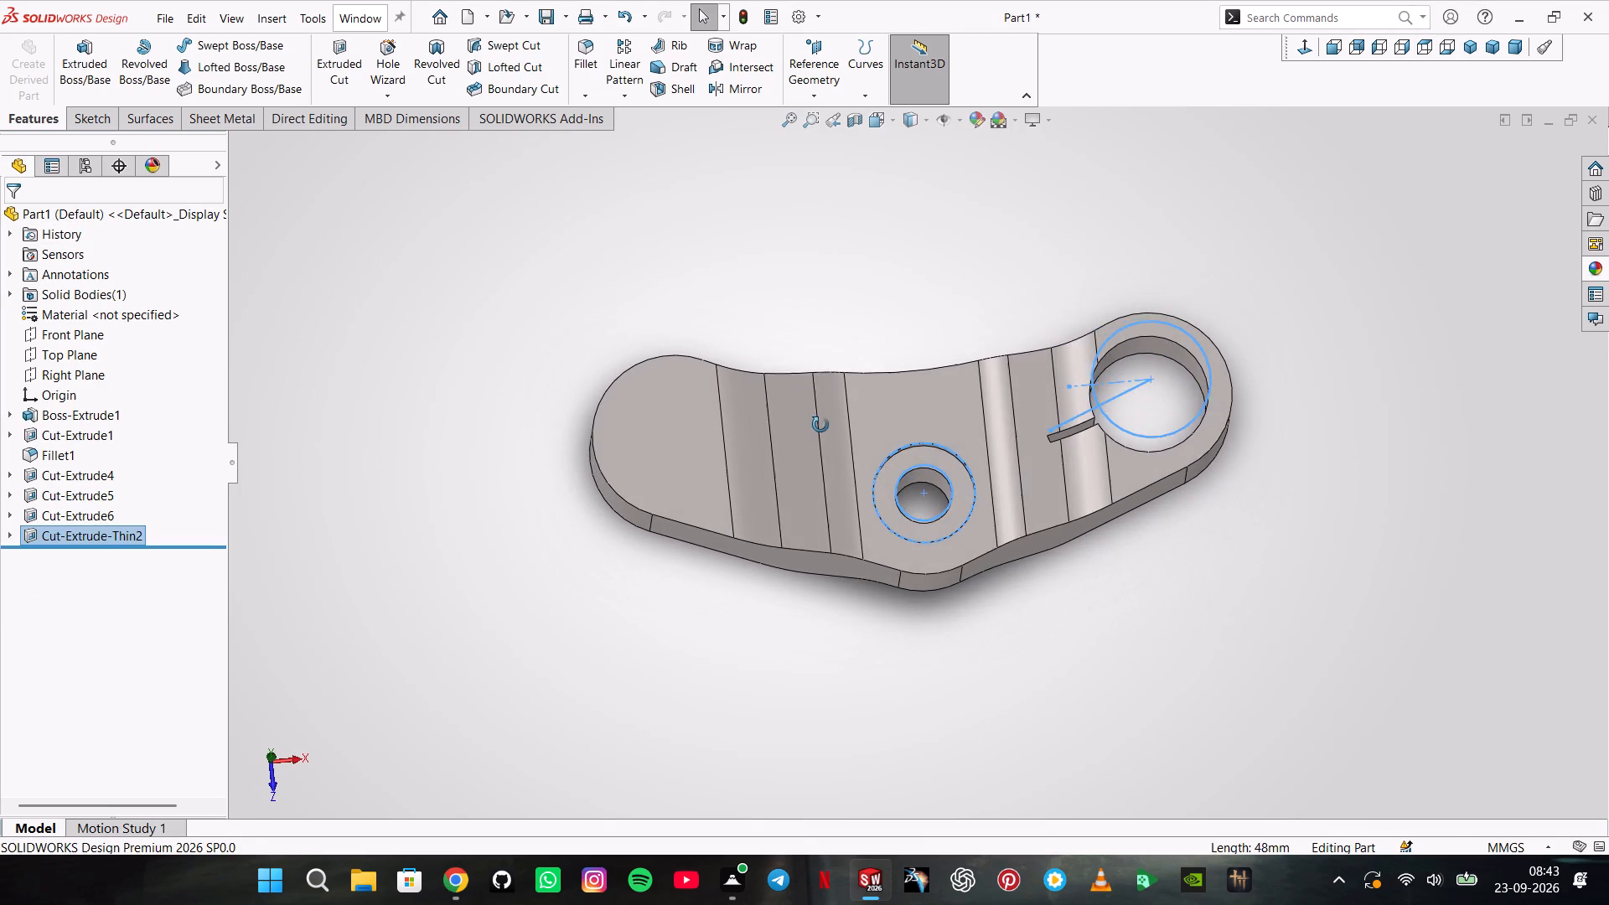
pyautogui.moveTo(820, 425); pyautogui.dragTo(821, 427, button='middle')
pyautogui.moveTo(1128, 329); pyautogui.dragTo(1103, 401, button='middle')
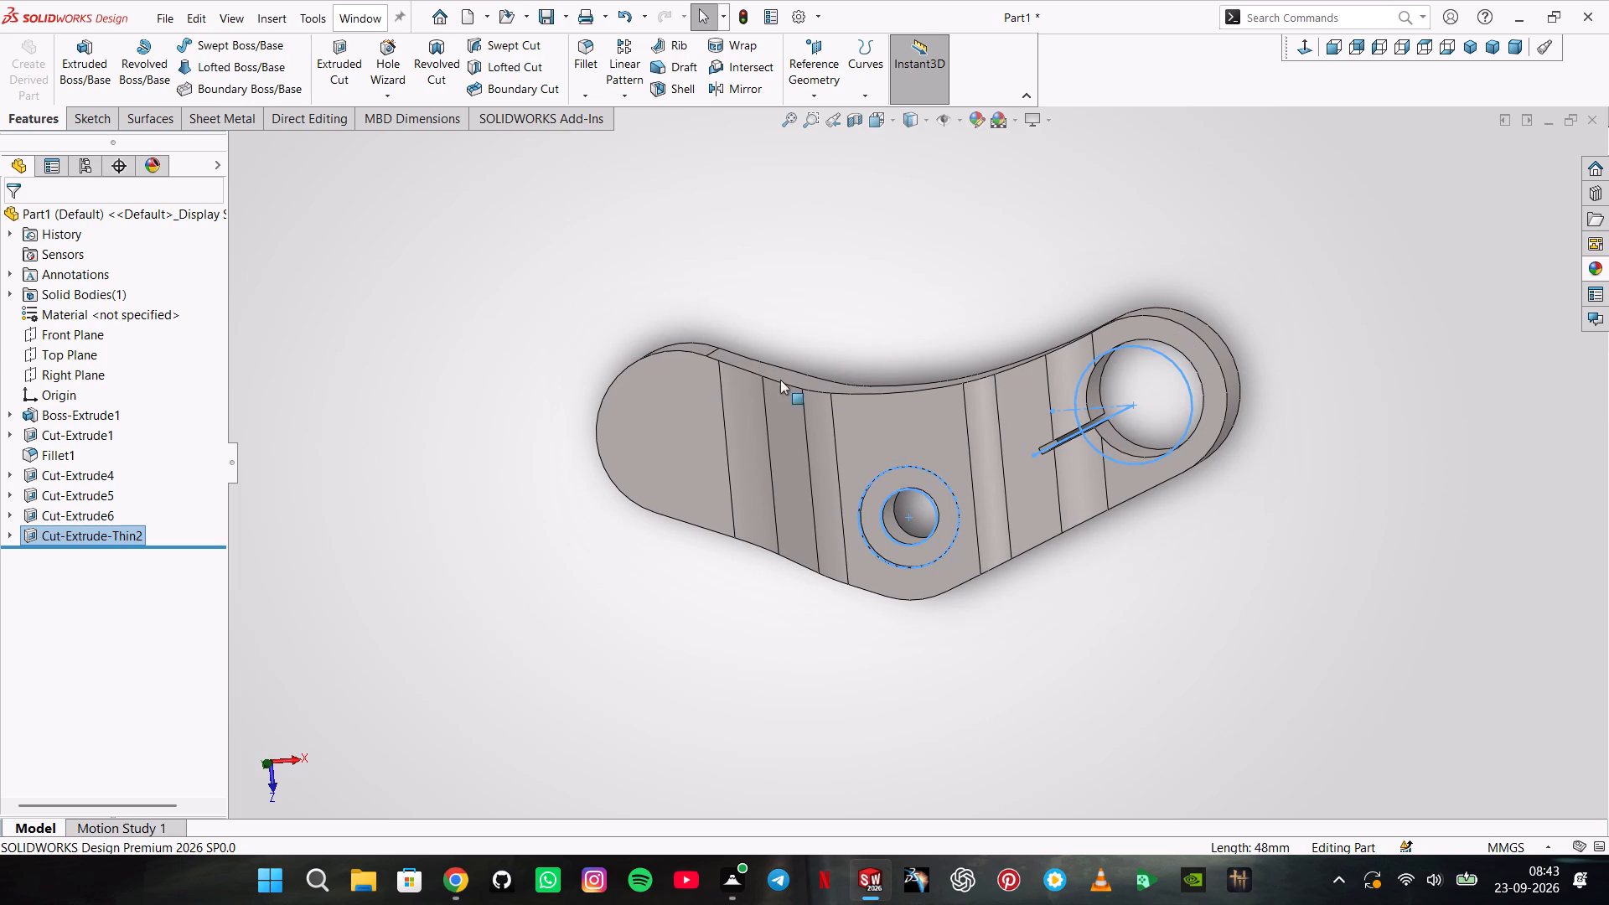
pyautogui.click(10, 468)
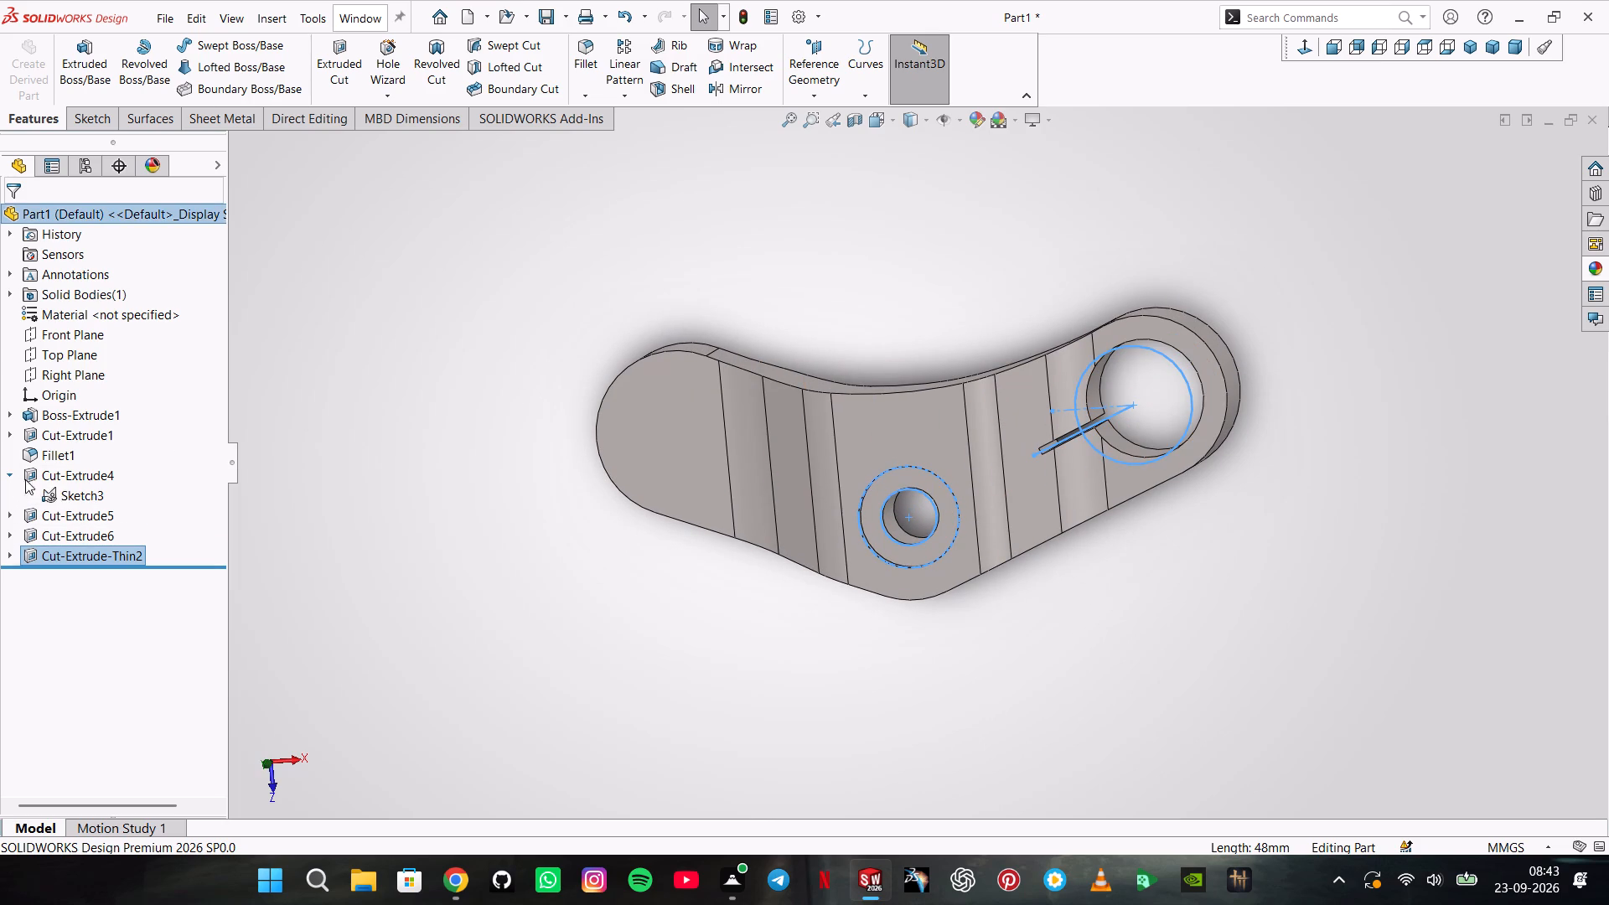
pyautogui.rightClick(58, 491)
pyautogui.click(77, 466)
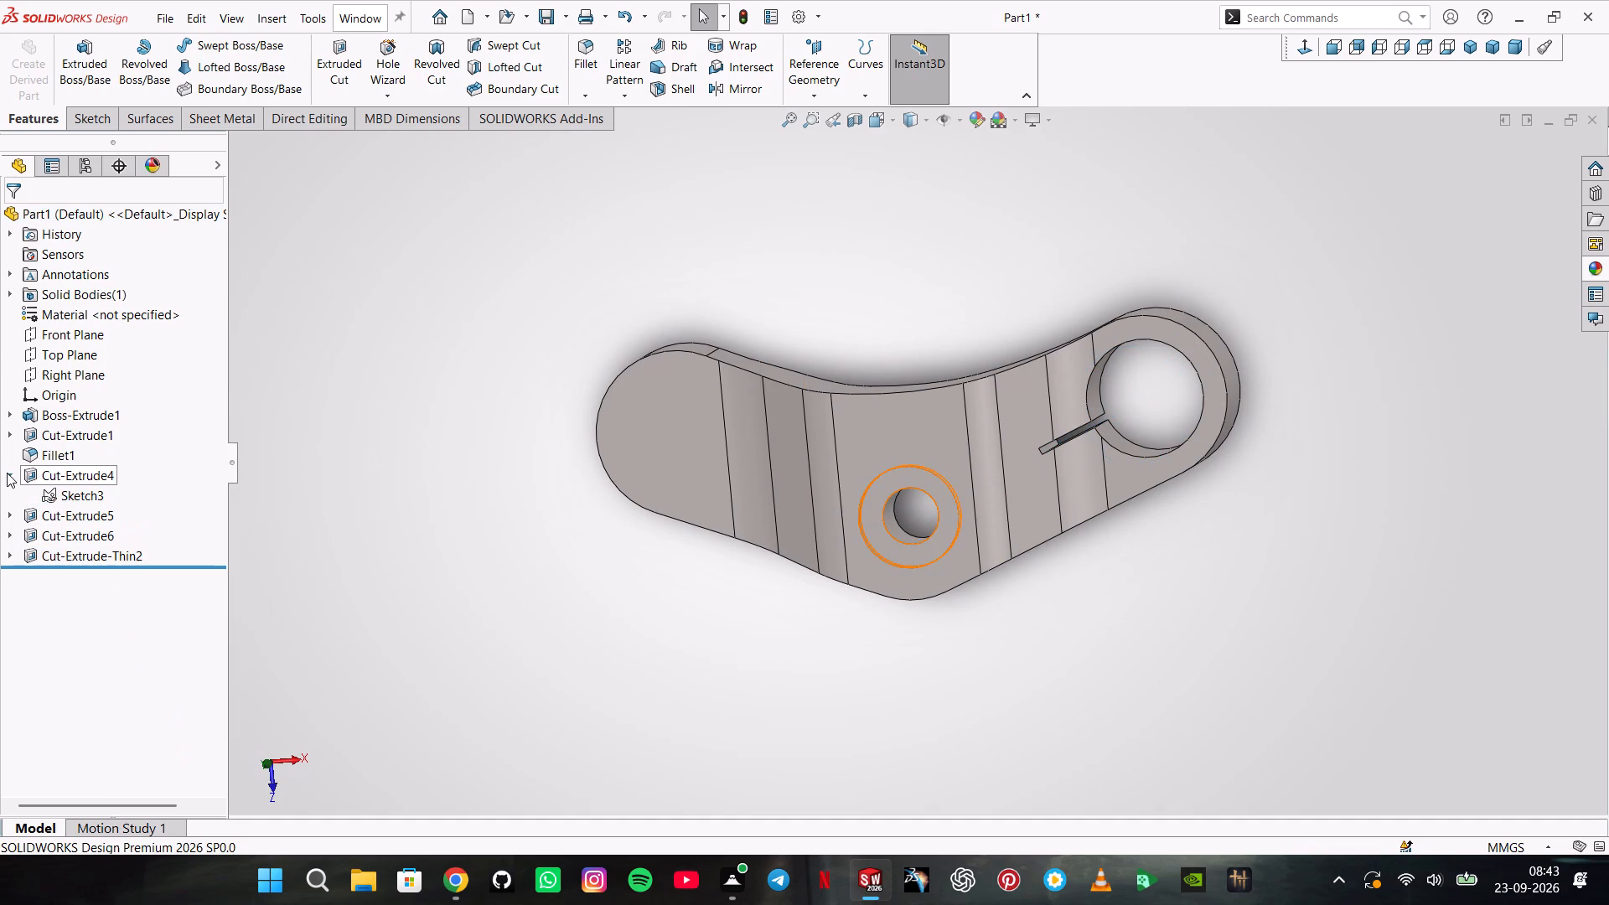
pyautogui.click(7, 473)
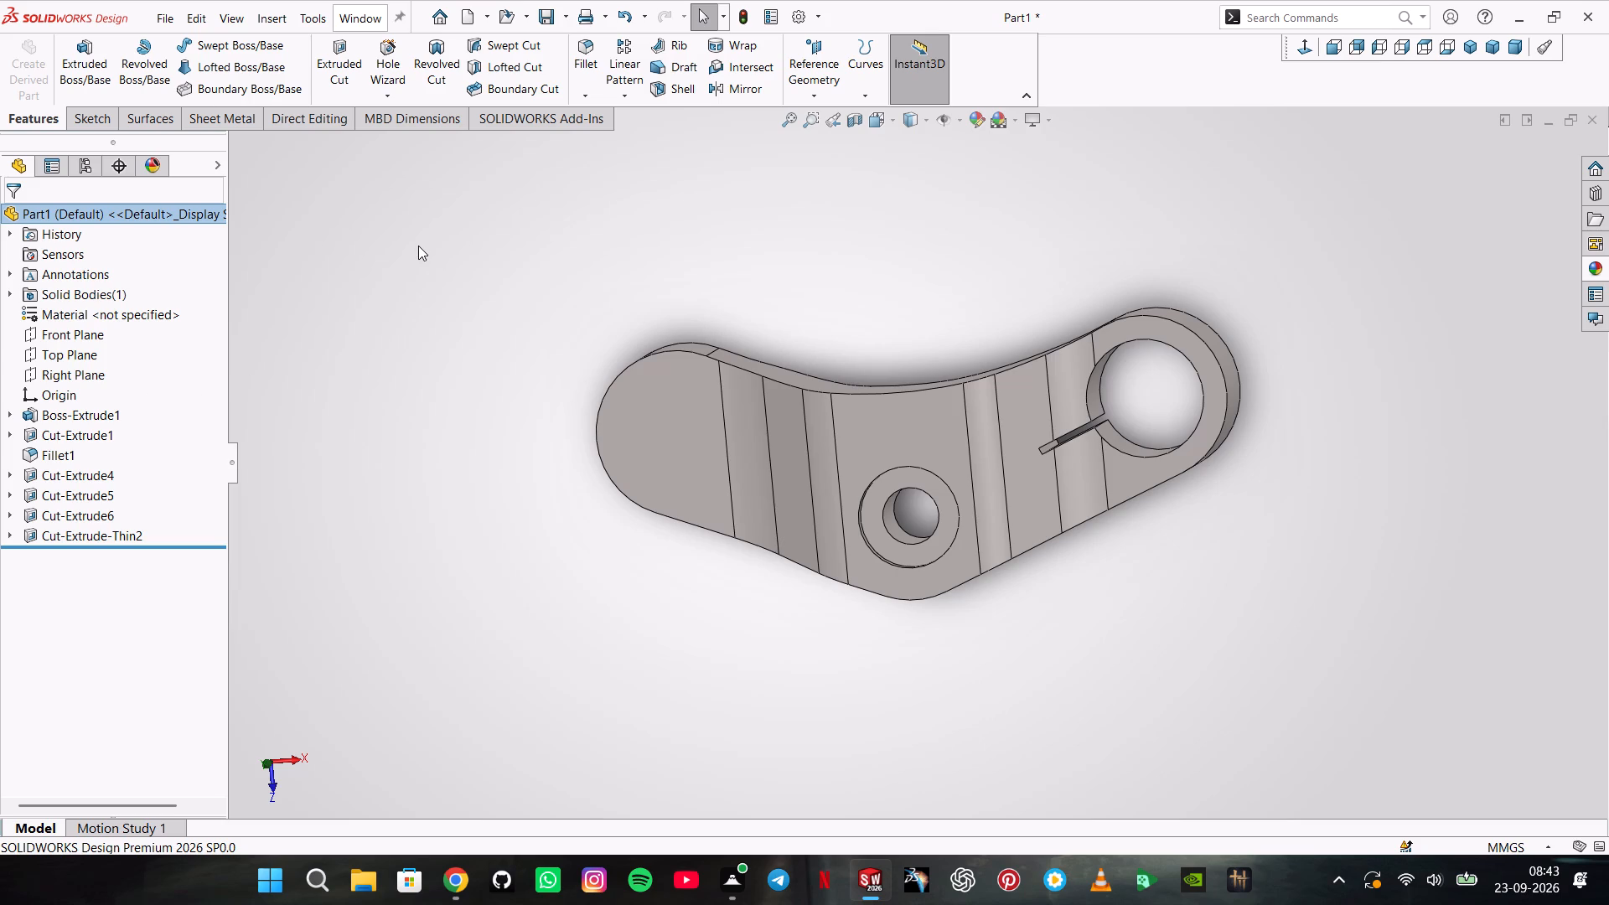
# Apply a full round fillet to the closed end of the thin slot, using its two side walls and end face.
pyautogui.click(589, 59)
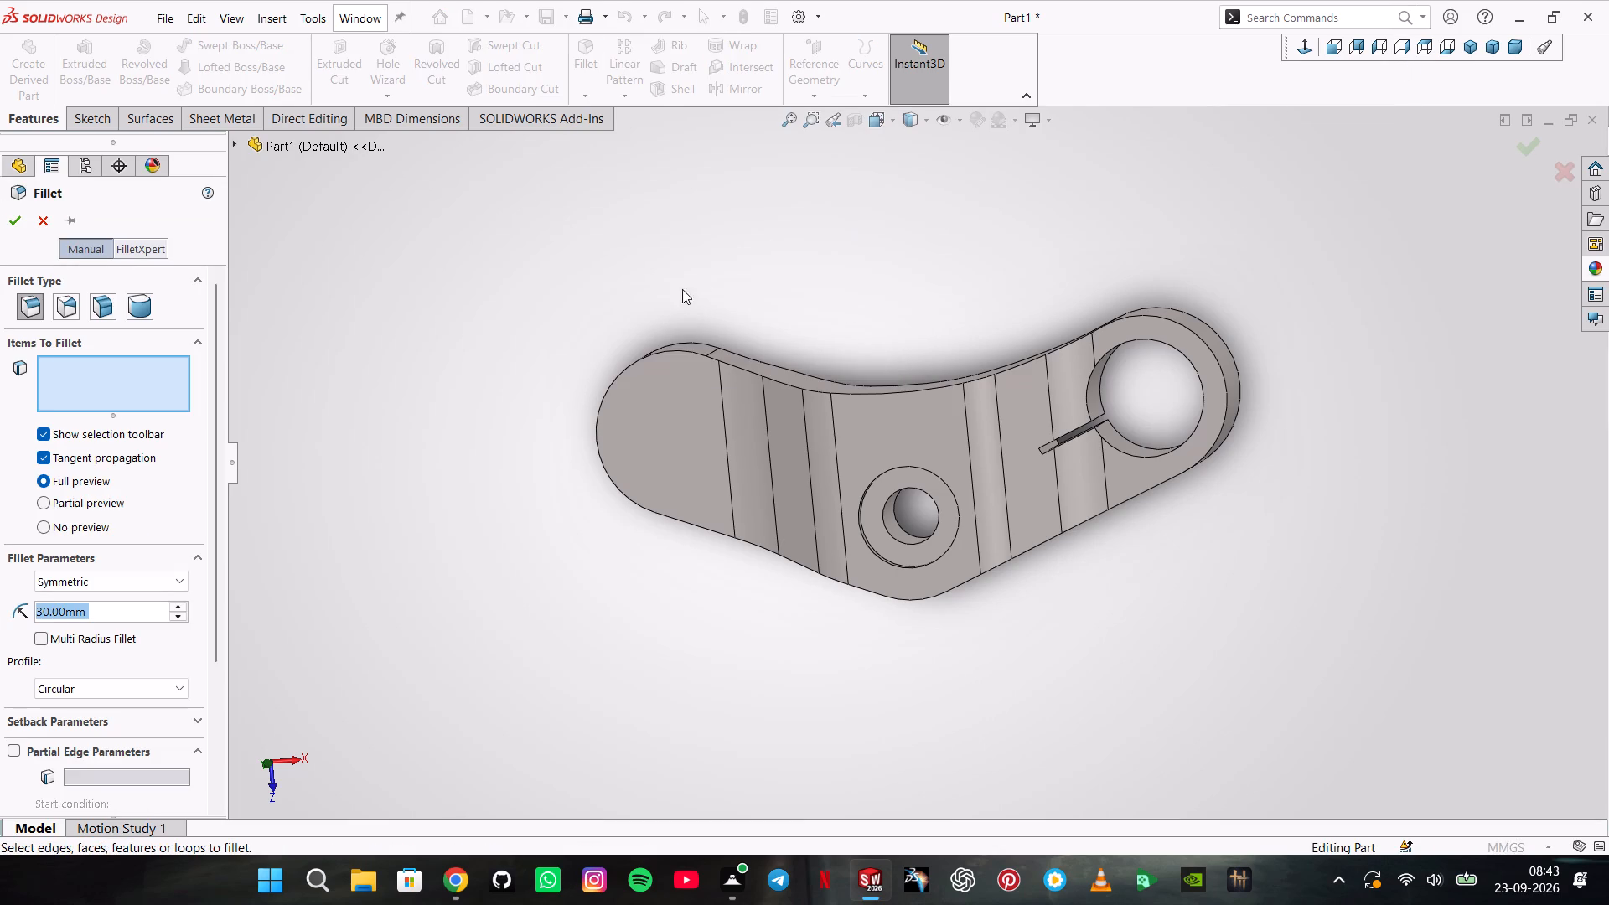
pyautogui.click(140, 302)
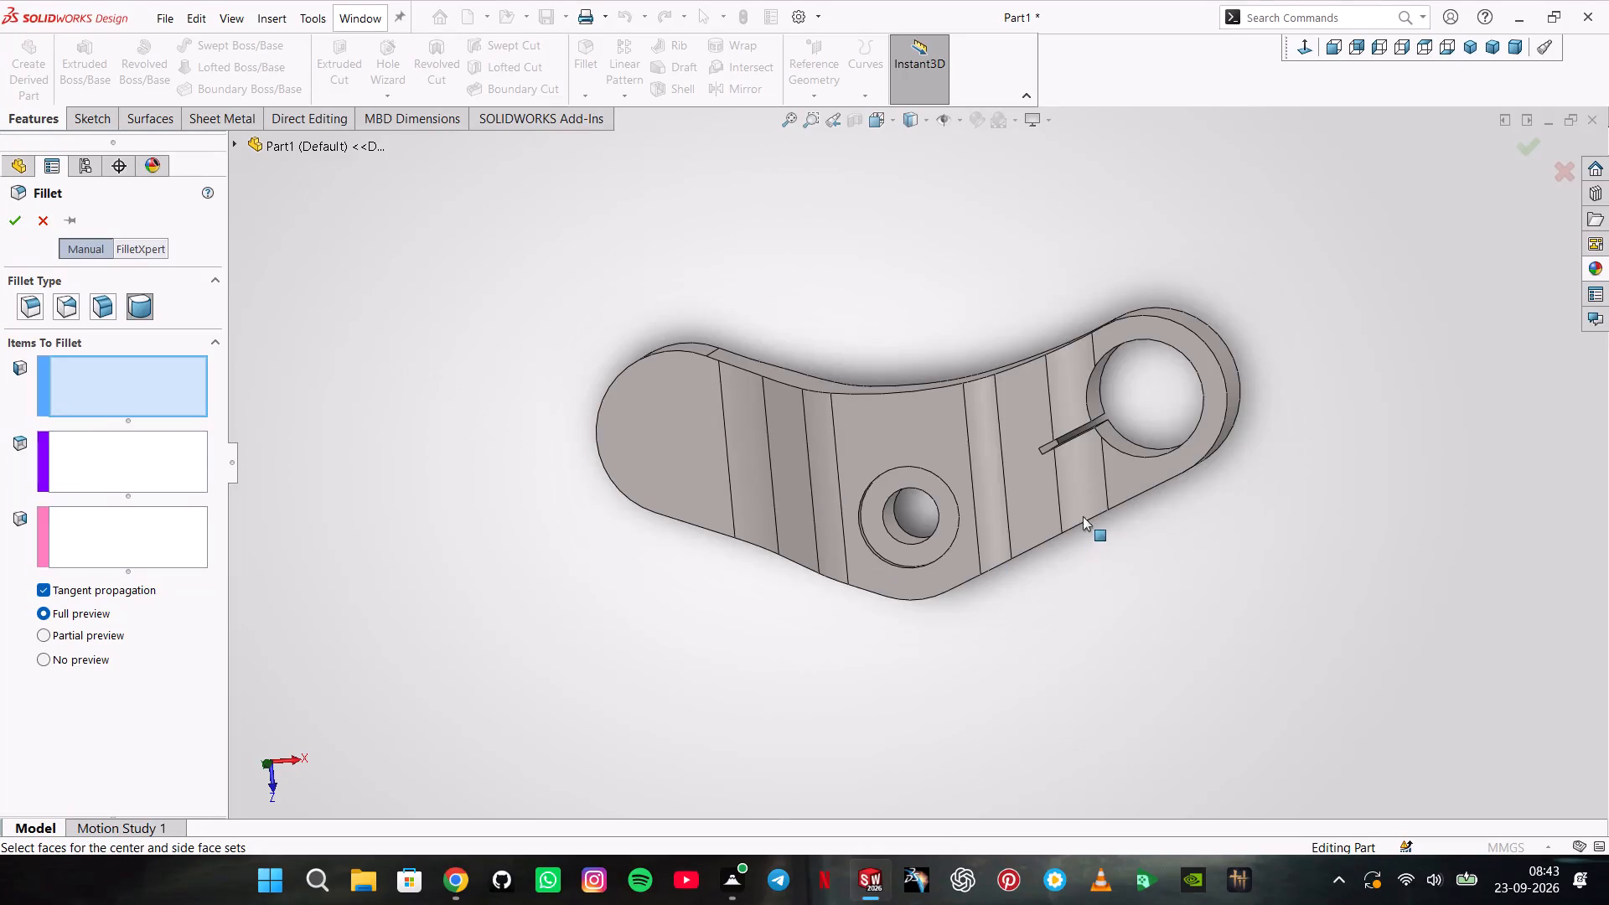
pyautogui.scroll(-8, 1057, 433)
pyautogui.moveTo(1032, 456); pyautogui.dragTo(991, 426, button='middle')
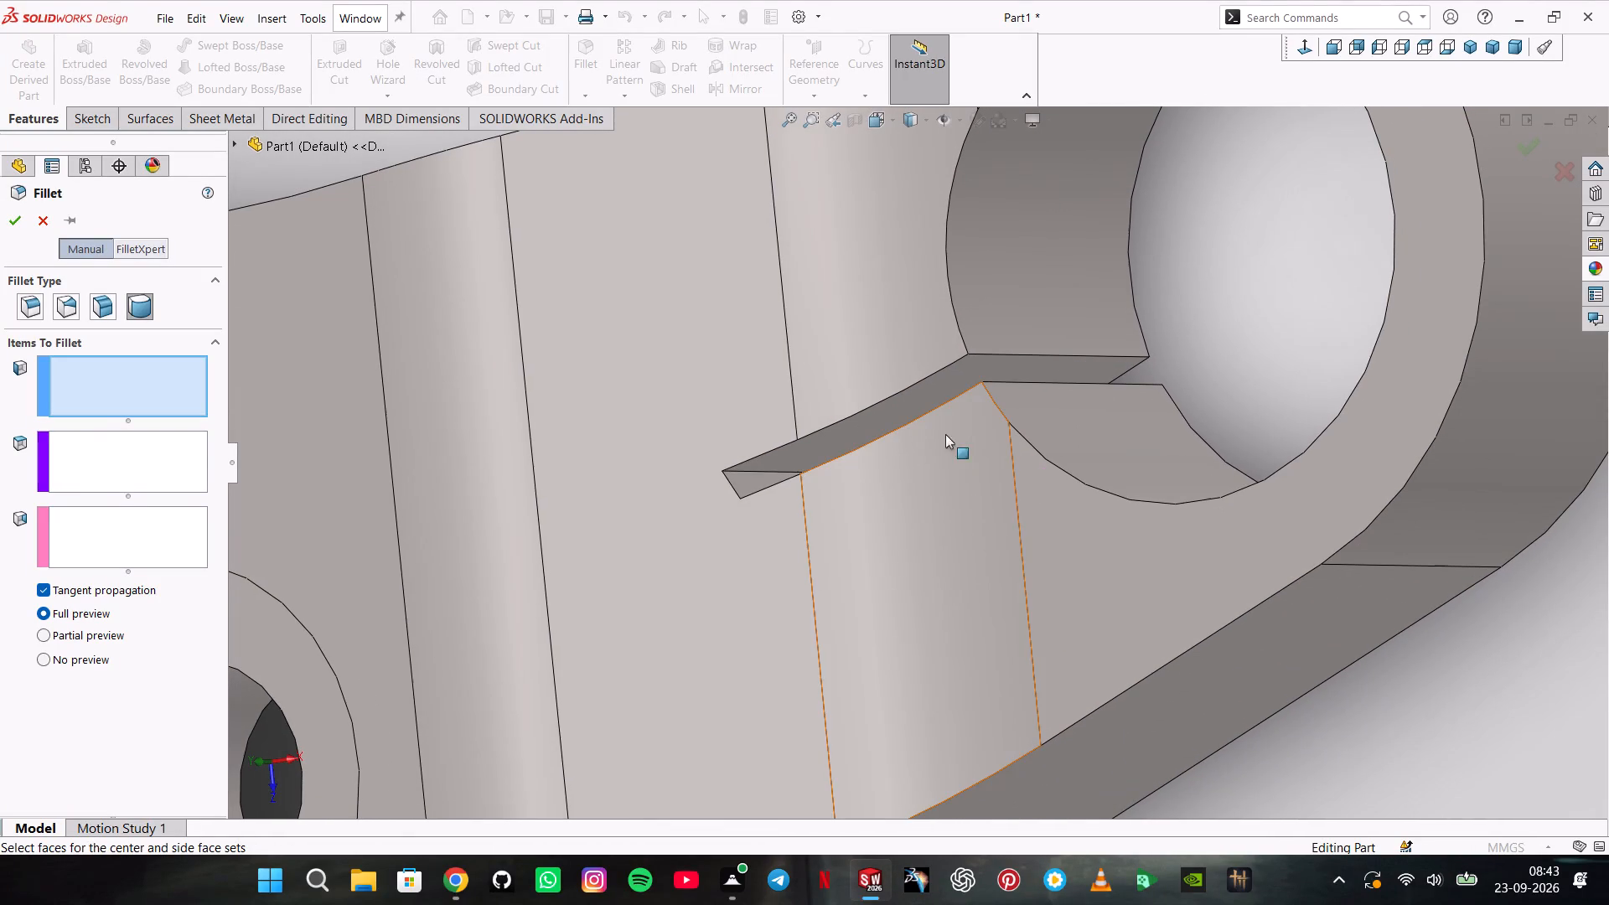
pyautogui.click(860, 426)
pyautogui.moveTo(830, 432); pyautogui.dragTo(830, 435, button='middle')
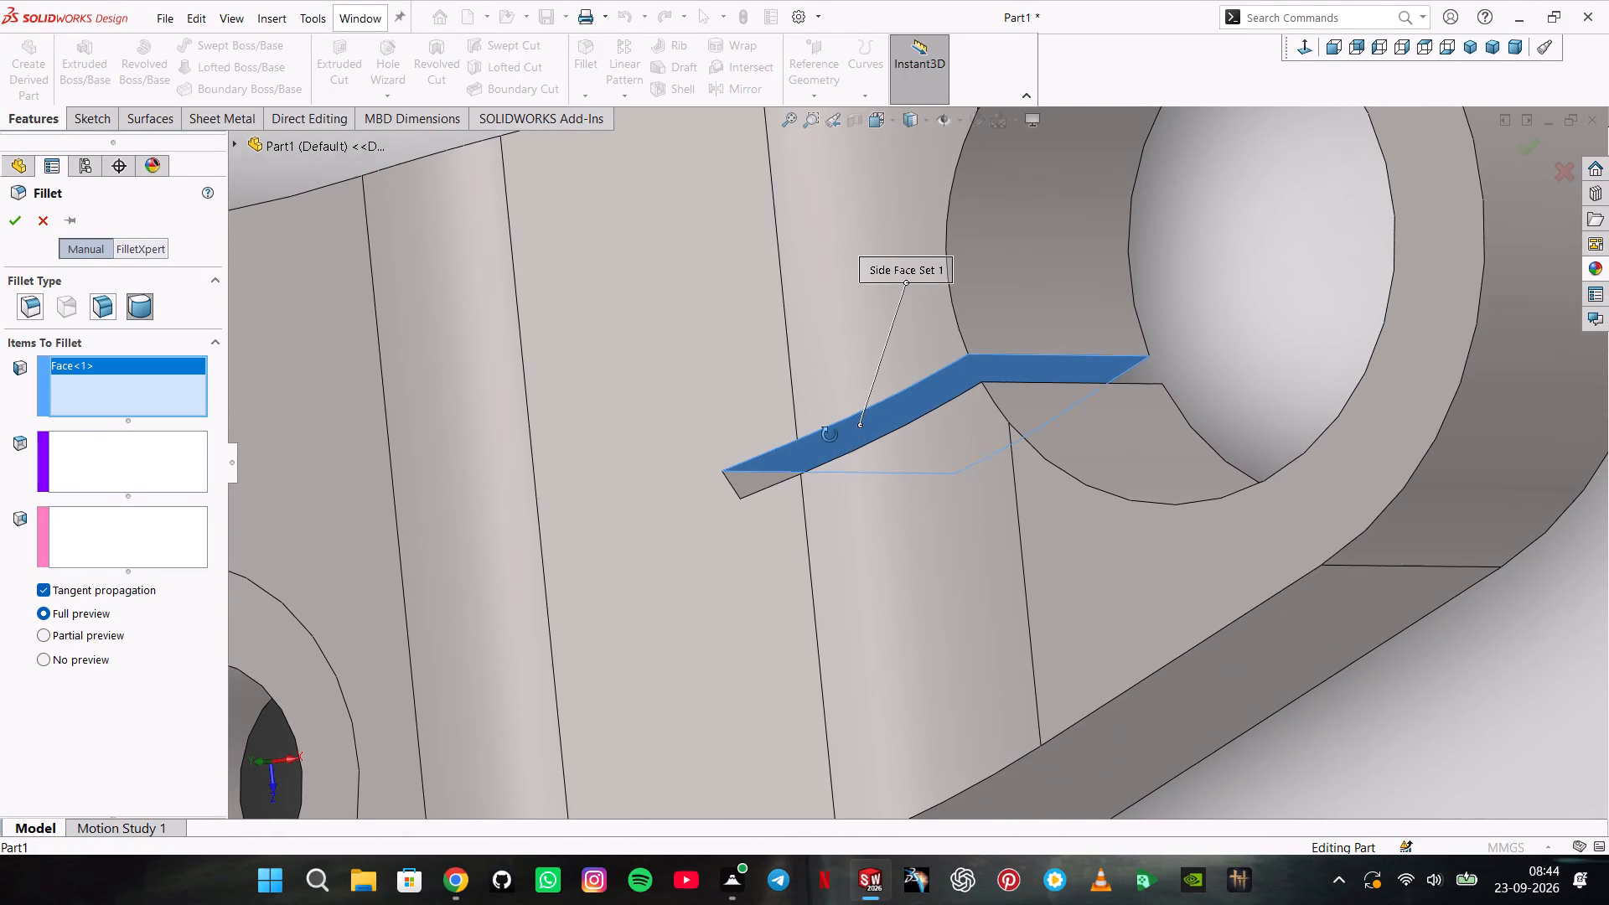
pyautogui.moveTo(830, 435); pyautogui.dragTo(847, 510, button='middle')
pyautogui.click(85, 447)
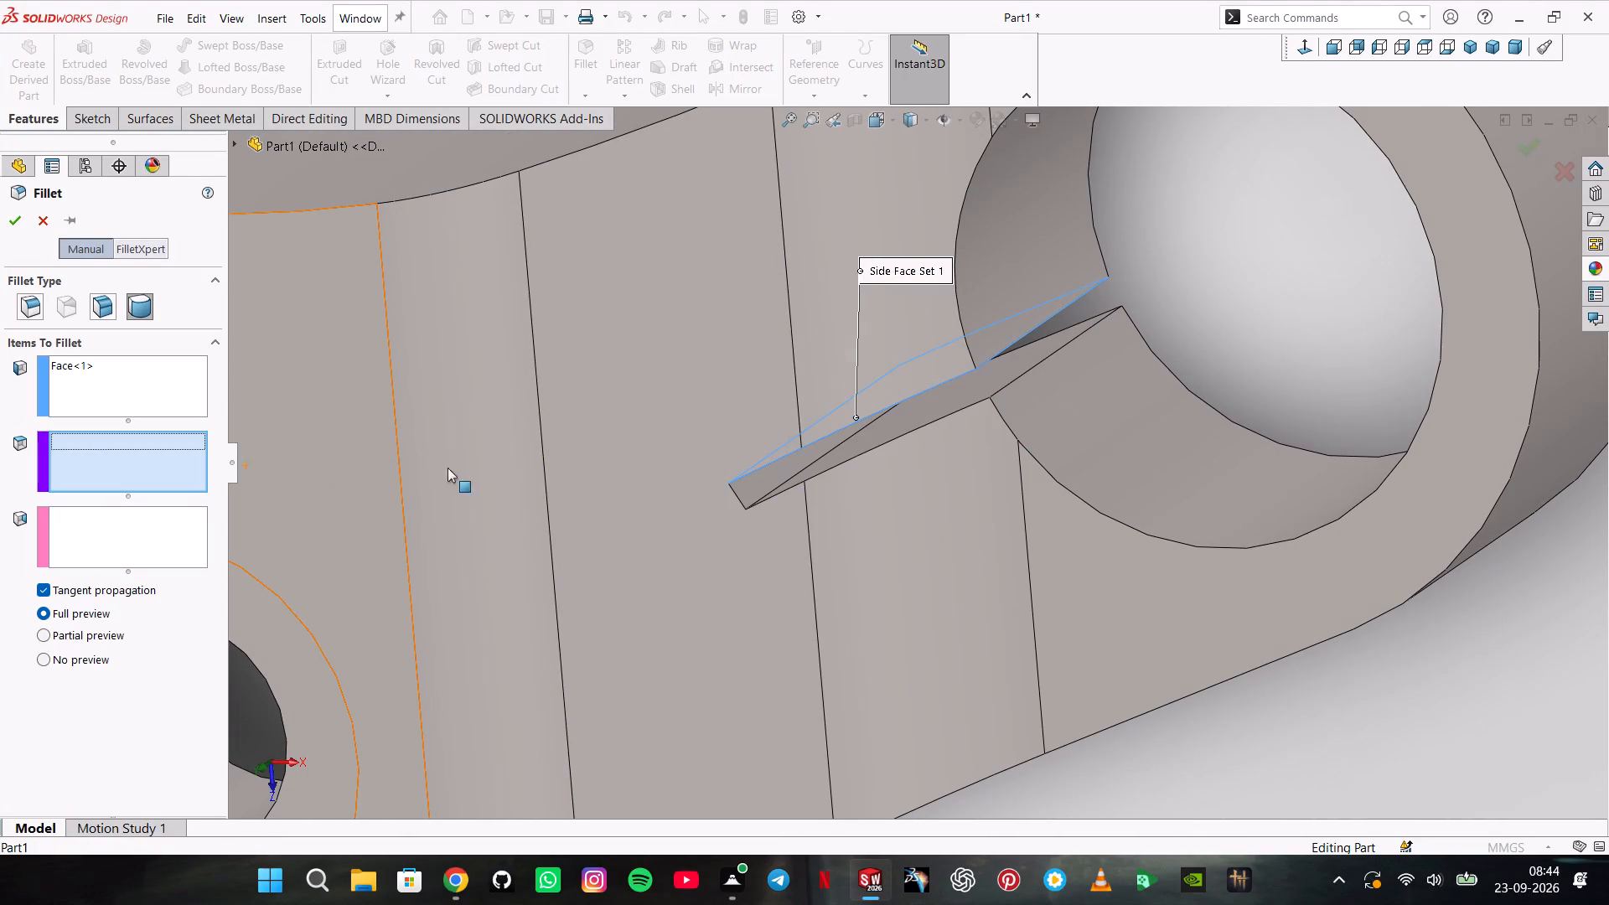
pyautogui.click(756, 480)
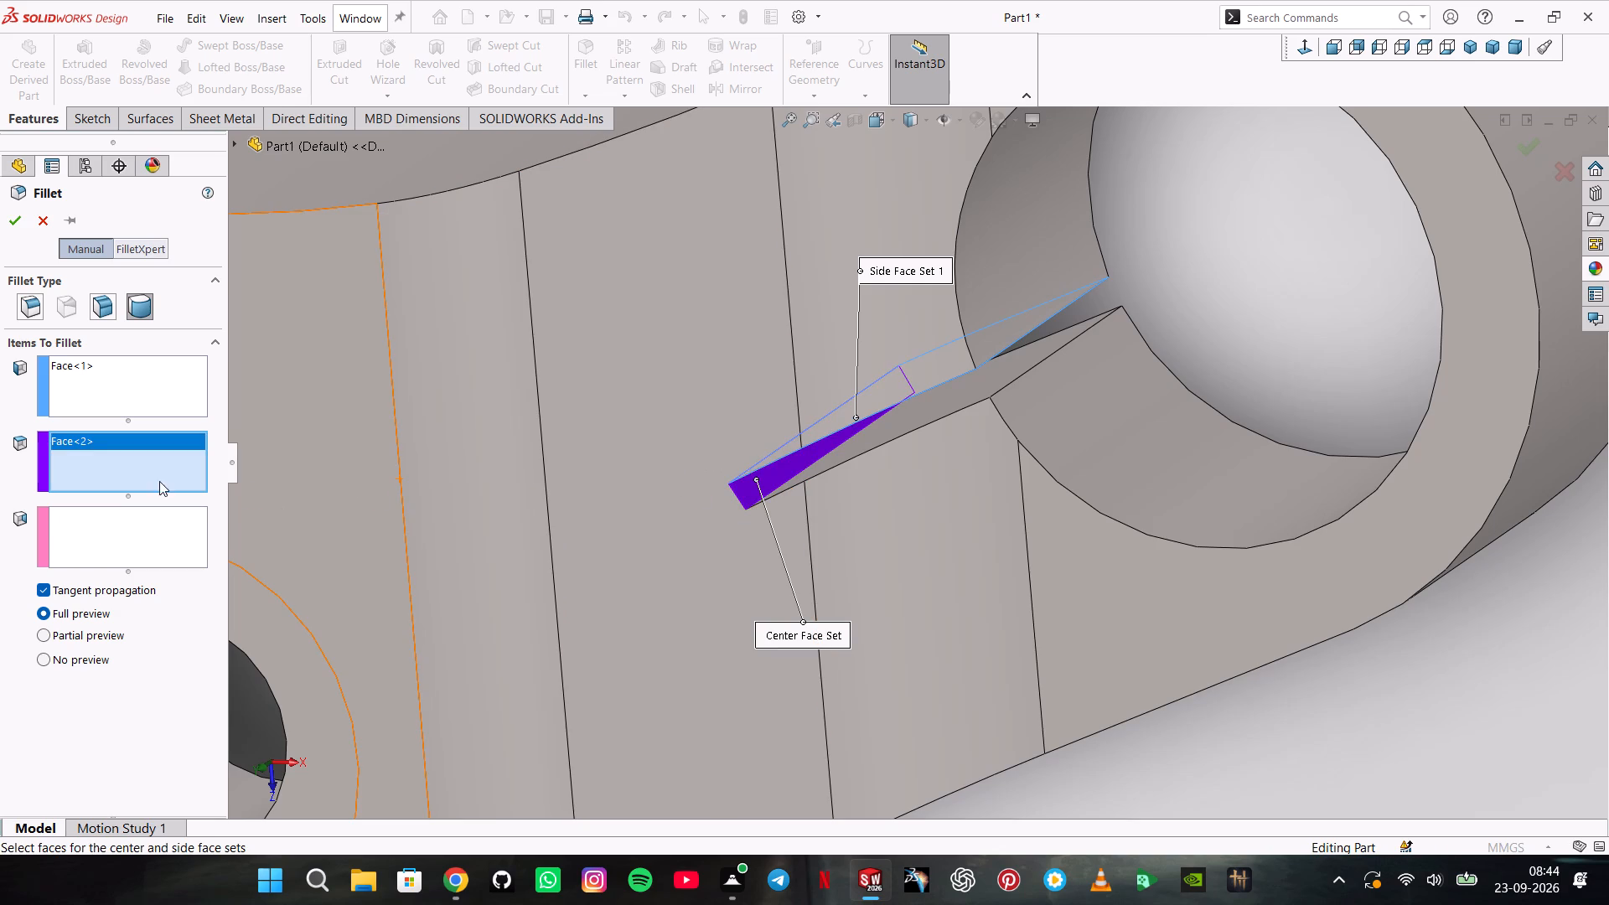
pyautogui.click(147, 532)
pyautogui.moveTo(443, 432); pyautogui.dragTo(471, 498, button='middle')
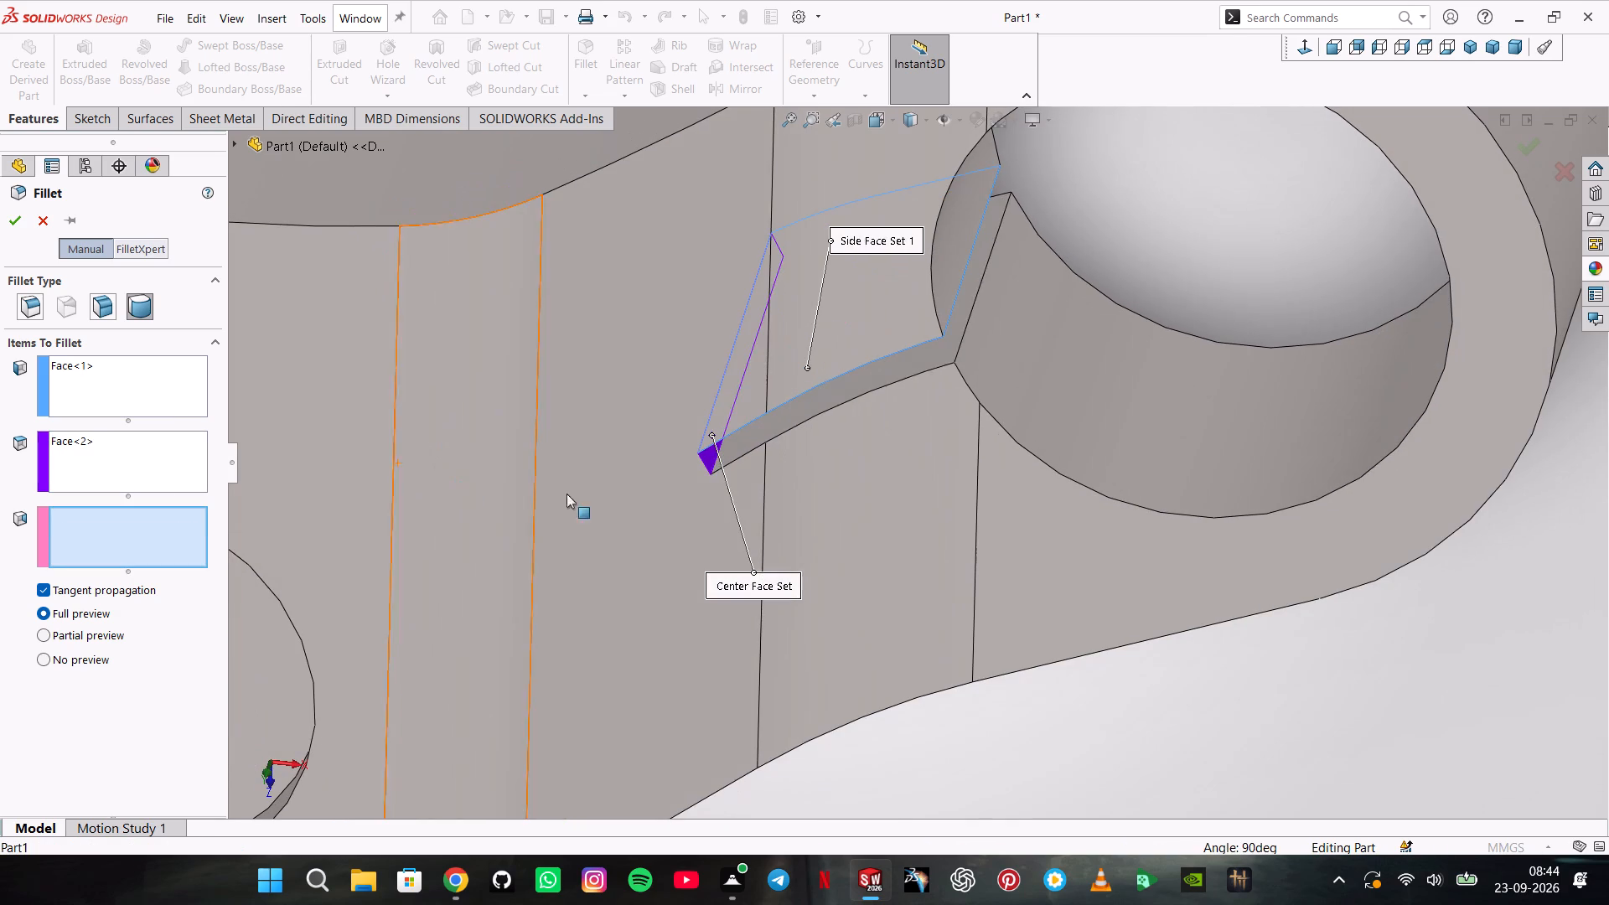
pyautogui.click(741, 440)
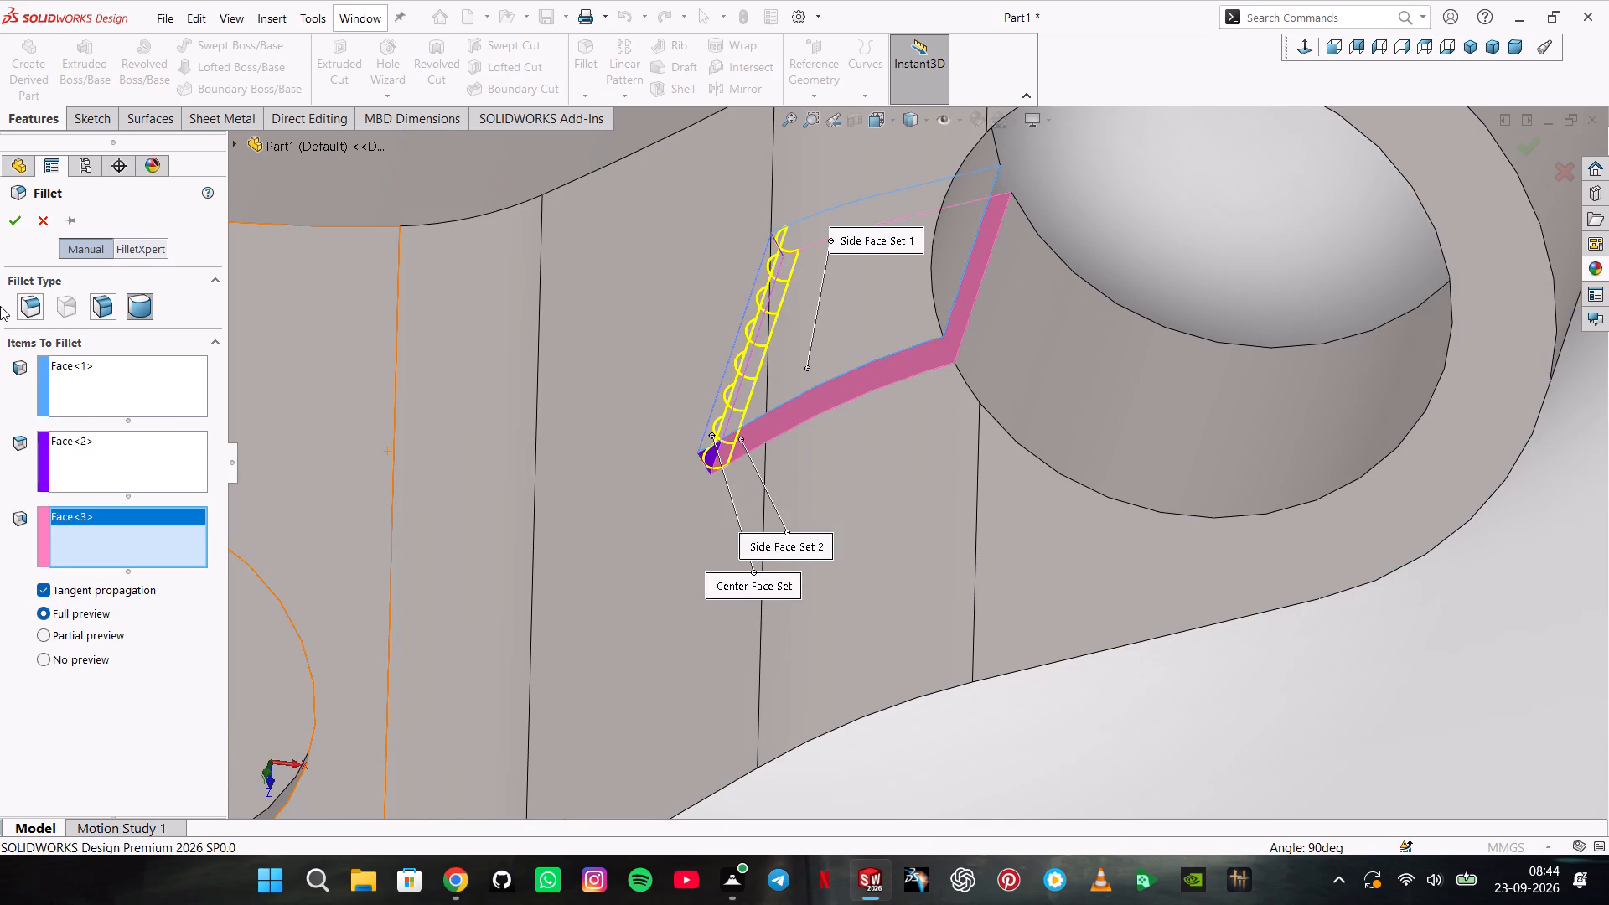
pyautogui.click(17, 220)
# Examine the rounded end of the thin slot and the overall part from above.
pyautogui.moveTo(621, 417); pyautogui.dragTo(608, 316, button='middle')
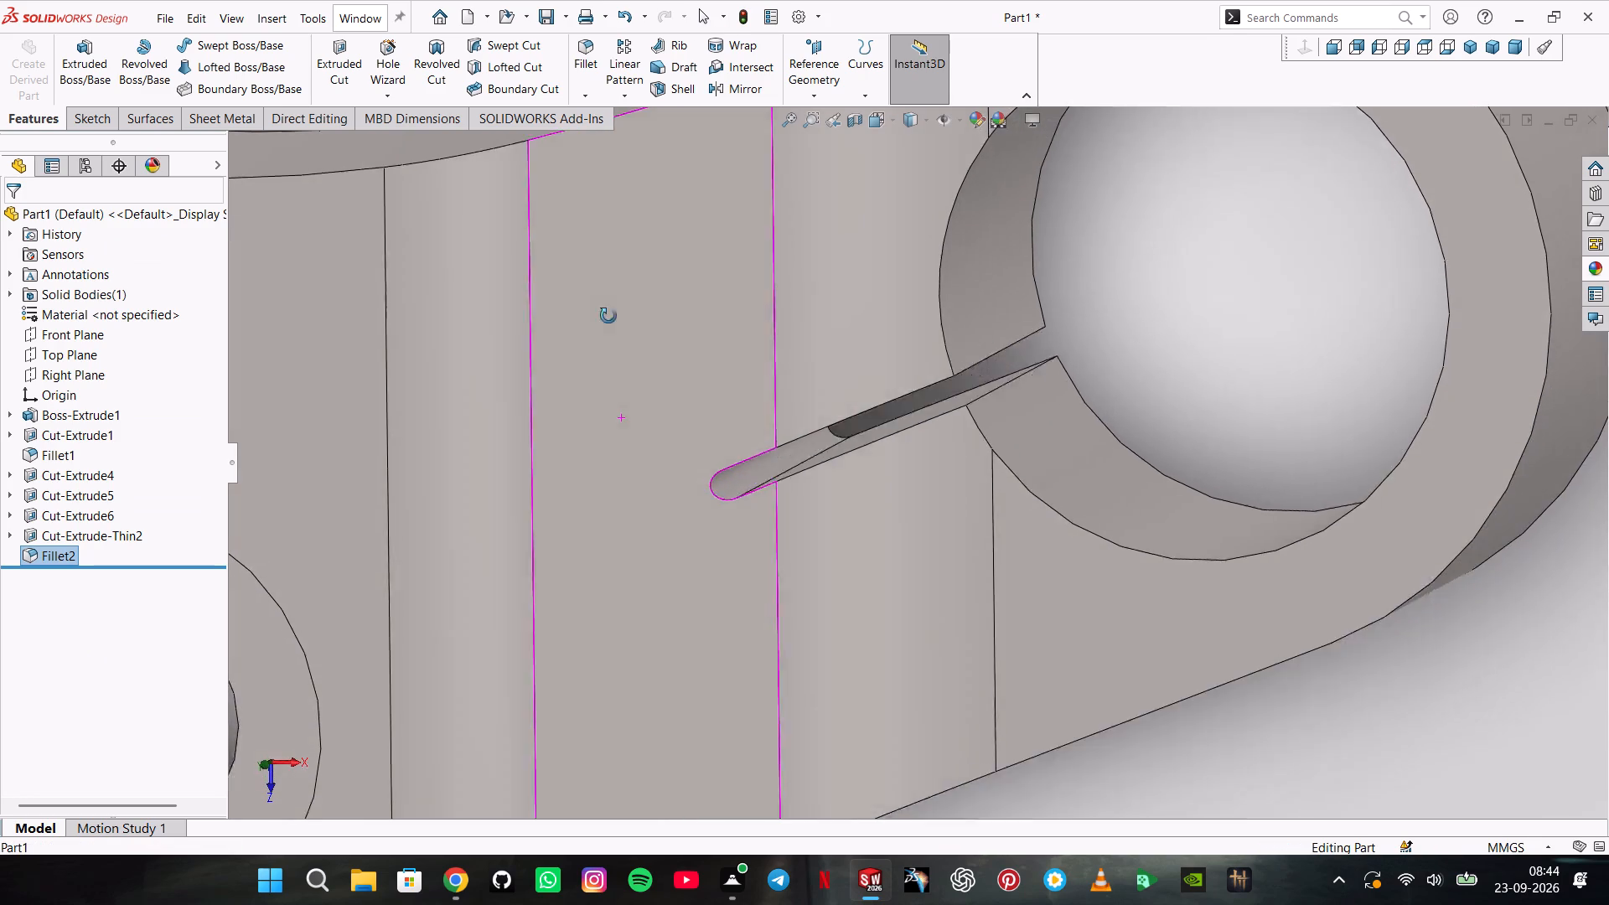
pyautogui.moveTo(608, 316); pyautogui.dragTo(611, 249, button='middle')
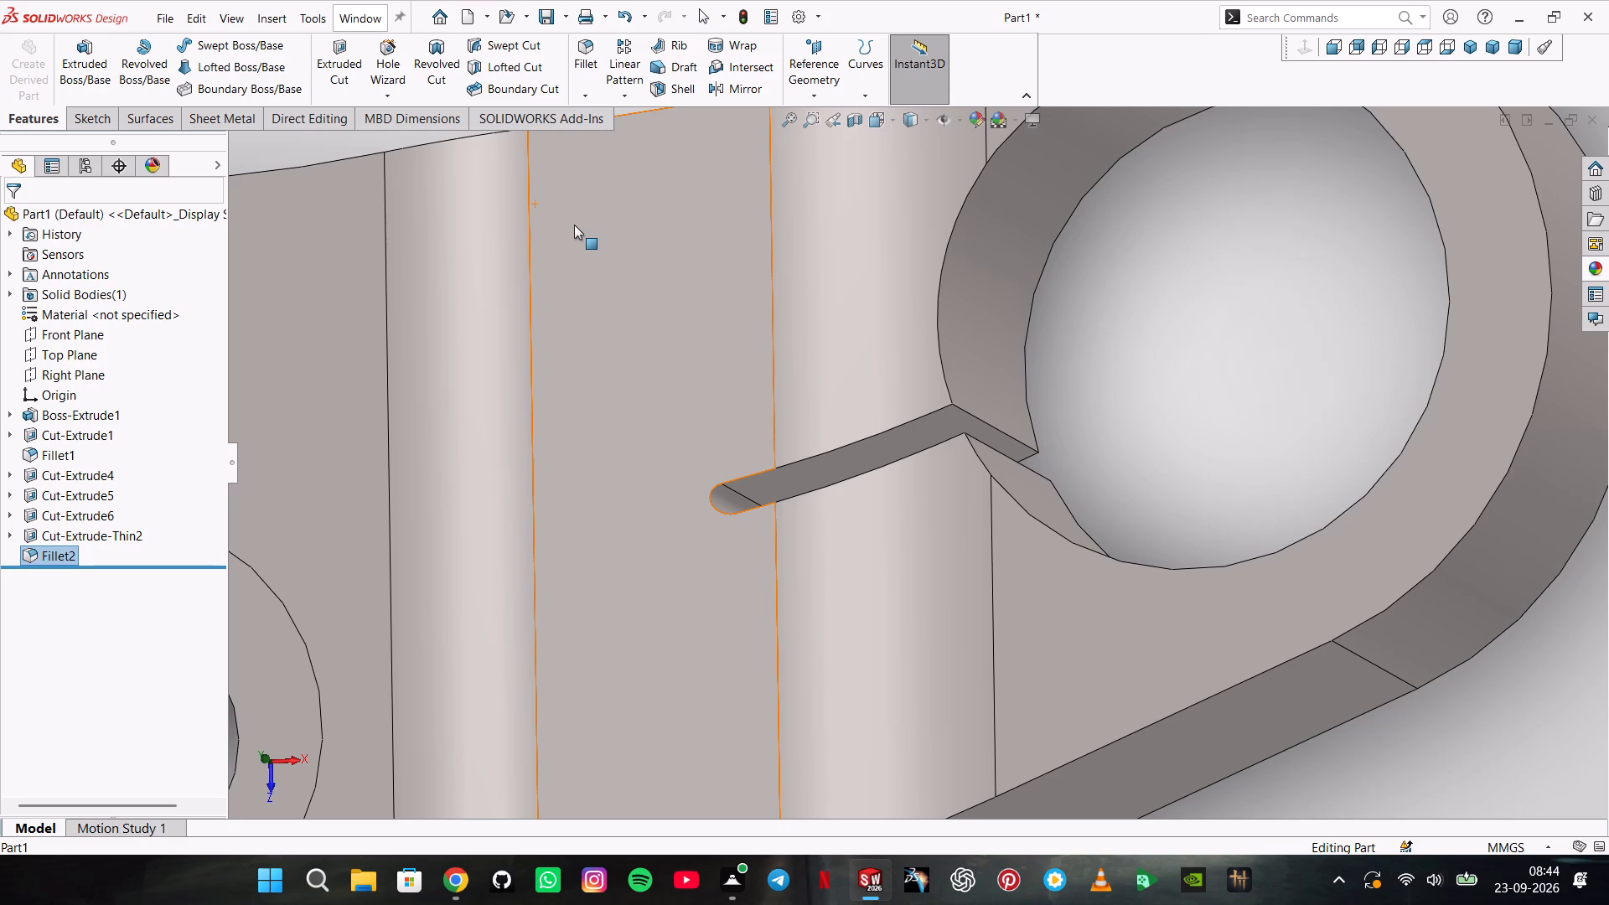
pyautogui.scroll(2, 580, 229)
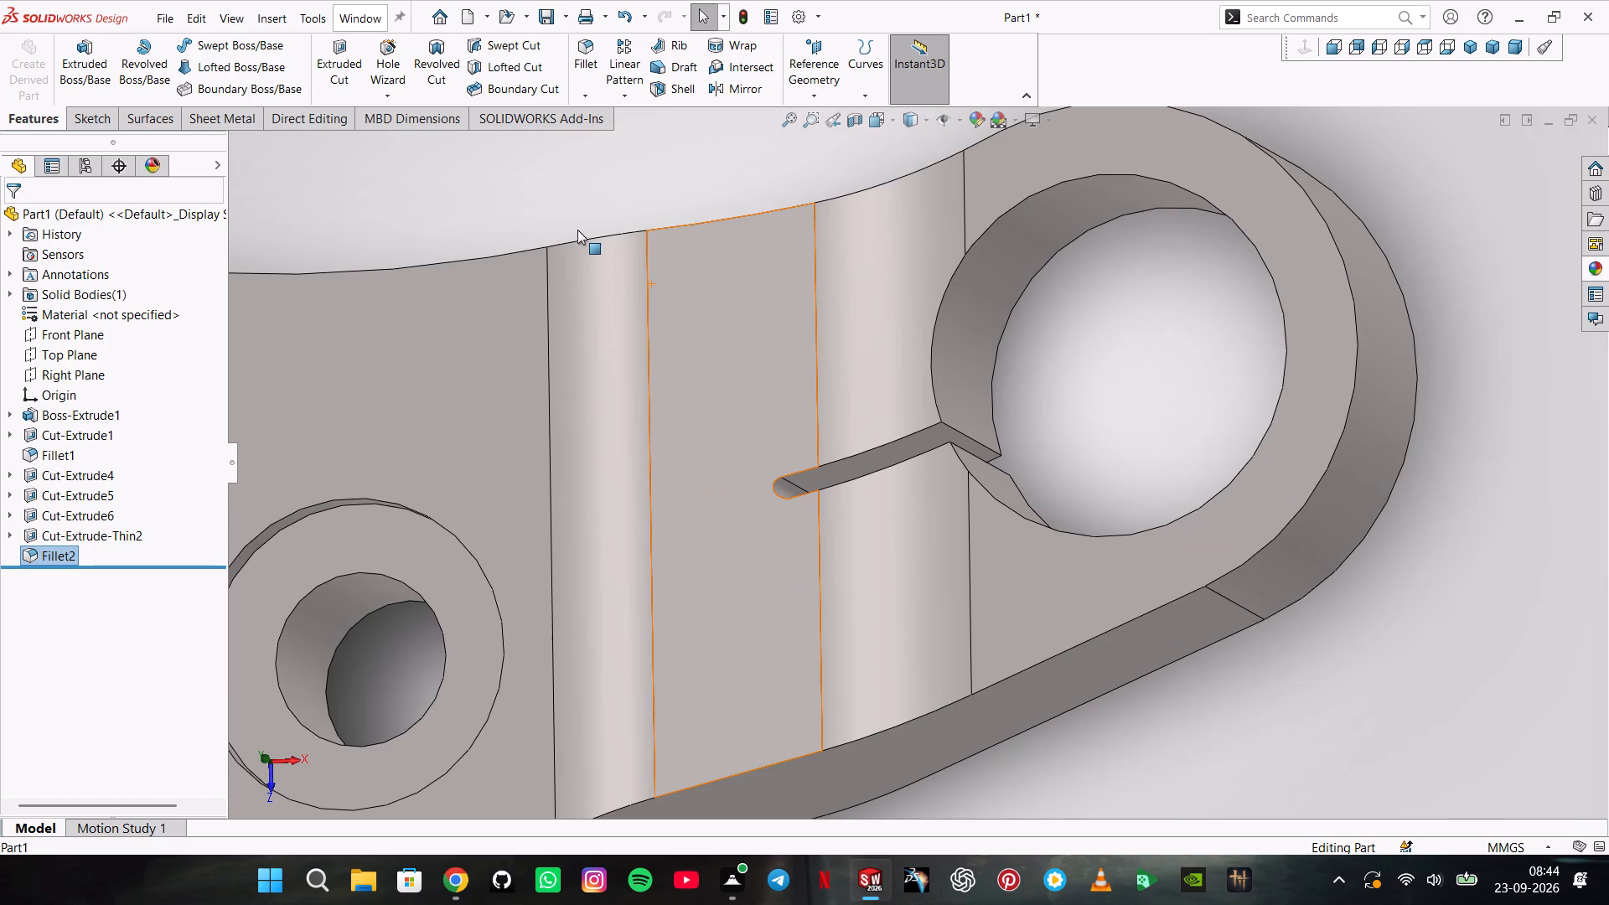
pyautogui.scroll(4, 557, 347)
pyautogui.scroll(2, 578, 485)
pyautogui.moveTo(578, 485); pyautogui.dragTo(615, 364, button='middle')
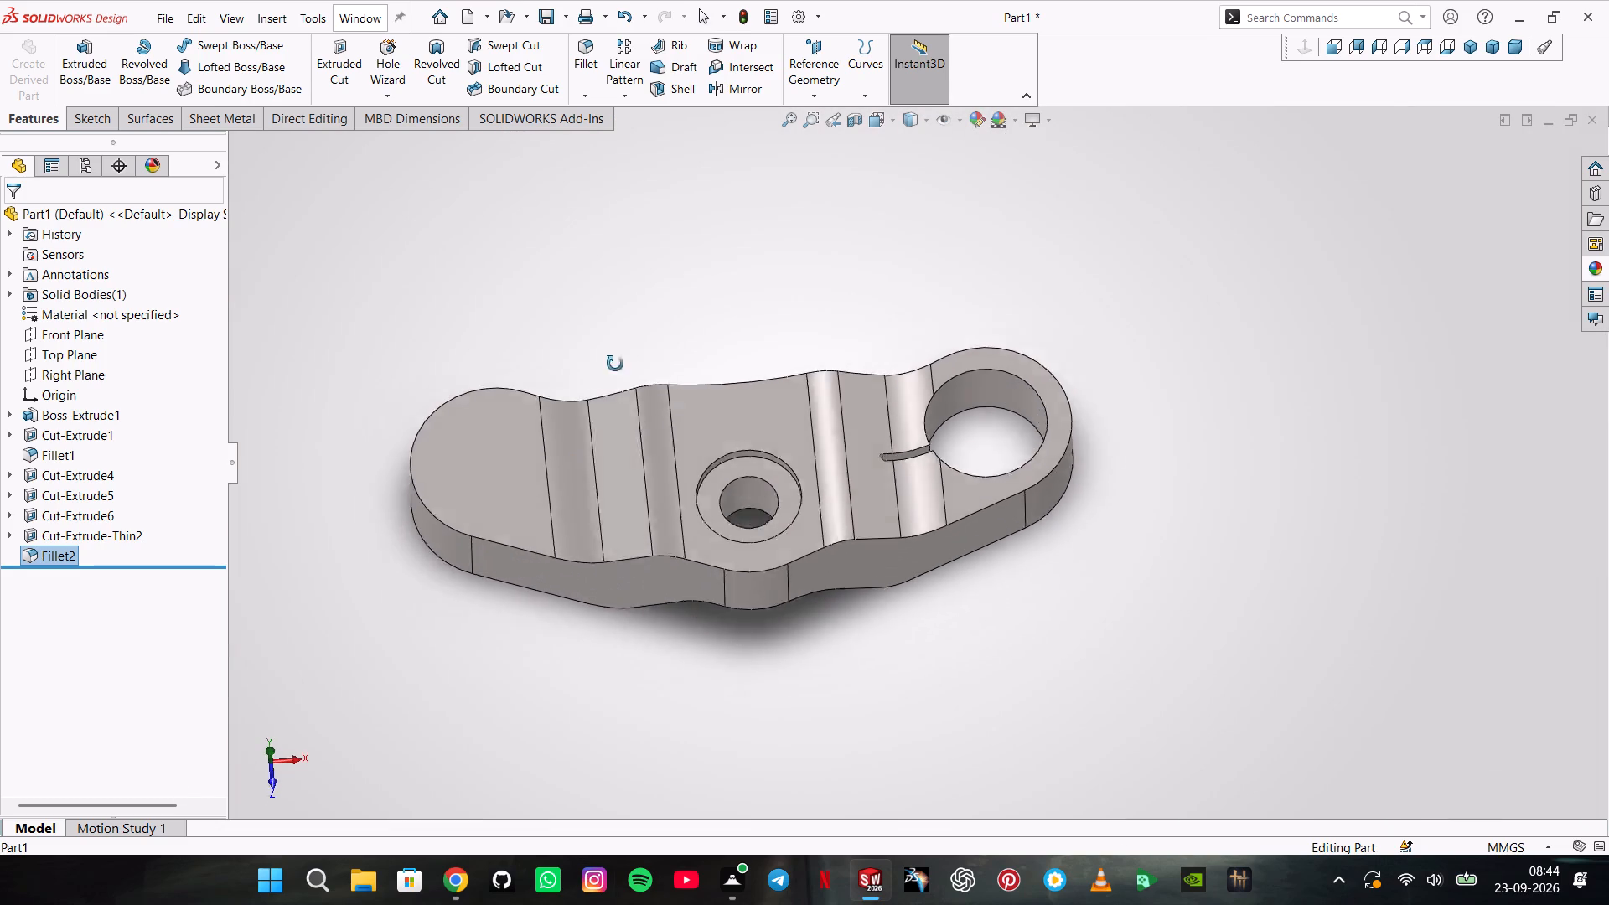
pyautogui.moveTo(615, 364); pyautogui.dragTo(633, 308, button='middle')
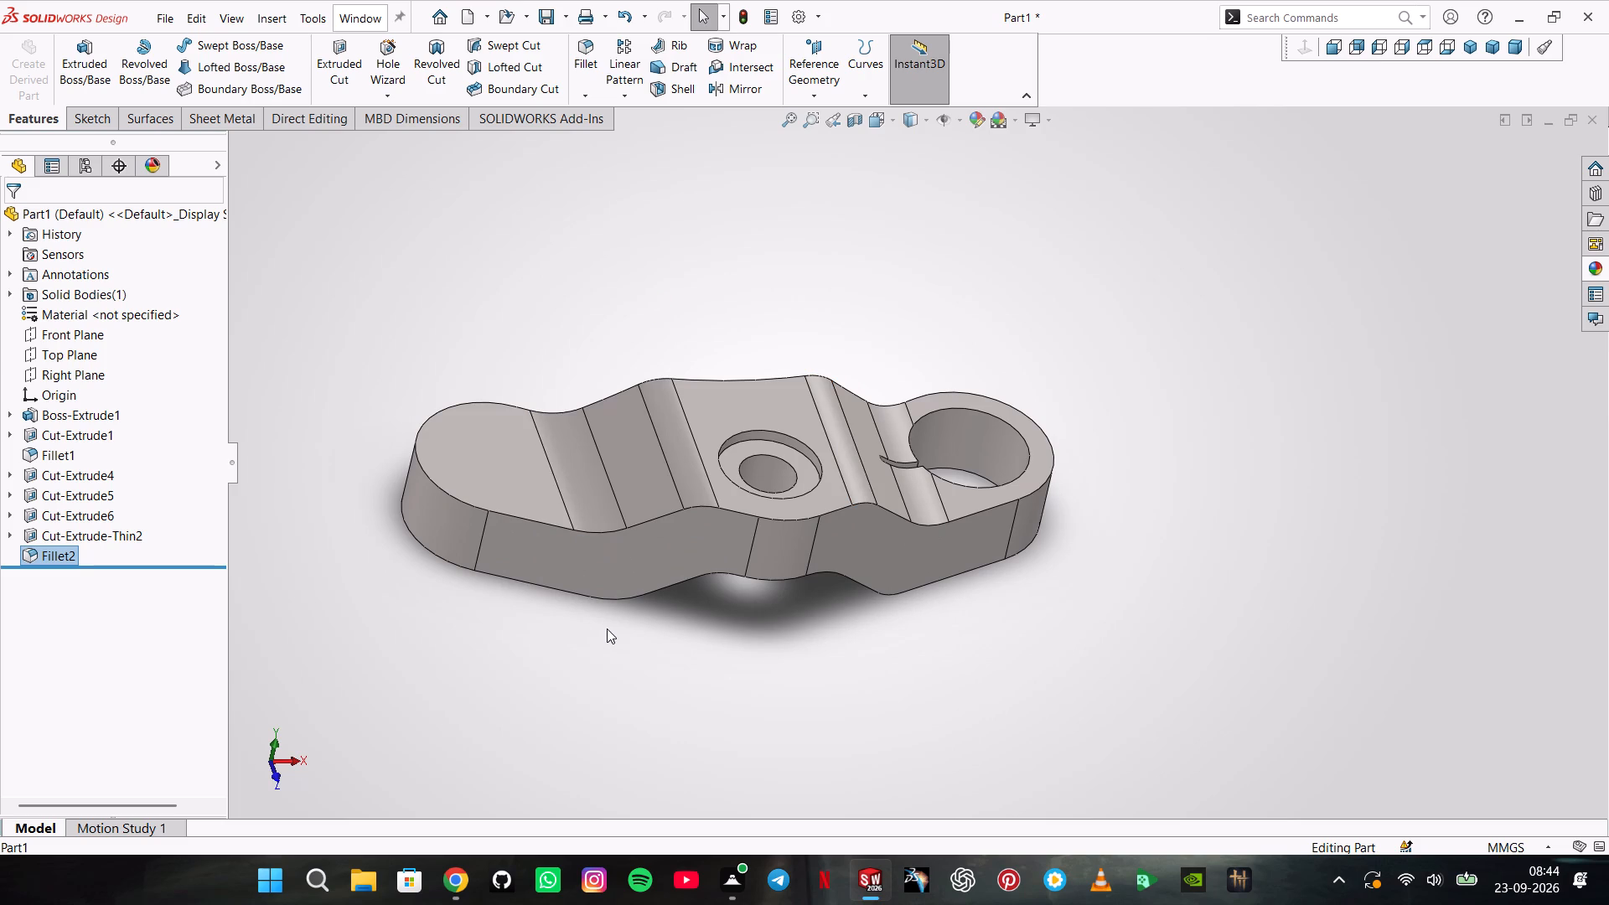
# Sketch a 50 mm diameter circle centred on the origin on the flat underside face of the middle lobe.
pyautogui.scroll(-4, 825, 583)
pyautogui.moveTo(782, 604); pyautogui.dragTo(827, 445, button='middle')
pyautogui.scroll(1, 828, 514)
pyautogui.moveTo(766, 616); pyautogui.dragTo(698, 546, button='middle')
pyautogui.scroll(1, 764, 615)
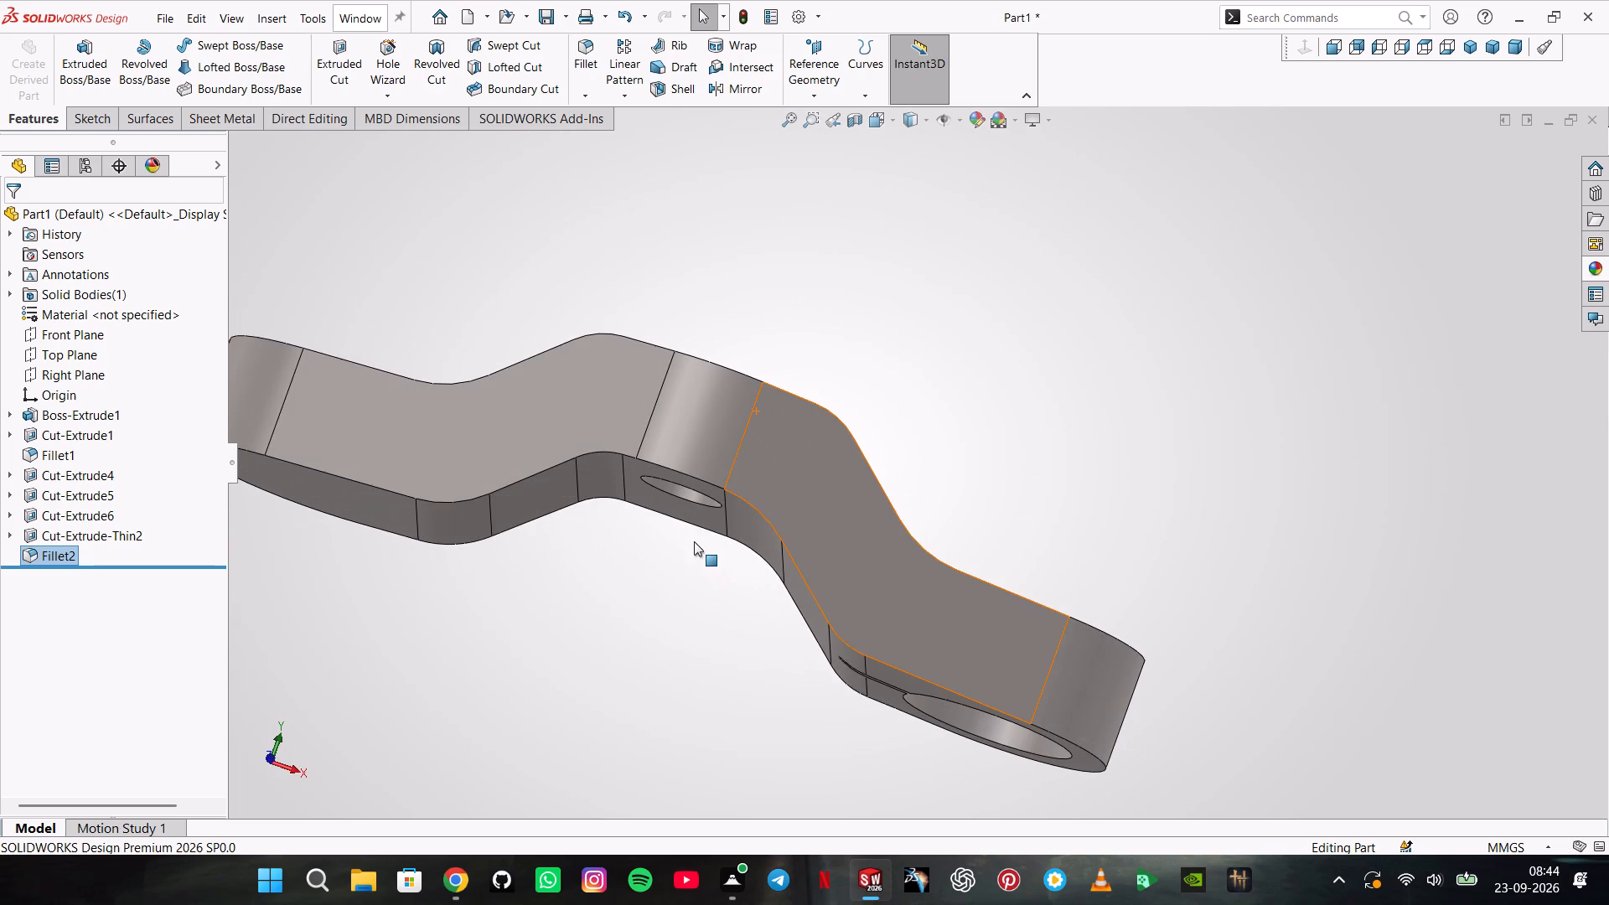
pyautogui.moveTo(691, 594); pyautogui.dragTo(730, 529, button='middle')
pyautogui.scroll(1, 694, 592)
pyautogui.click(711, 525)
pyautogui.click(794, 474)
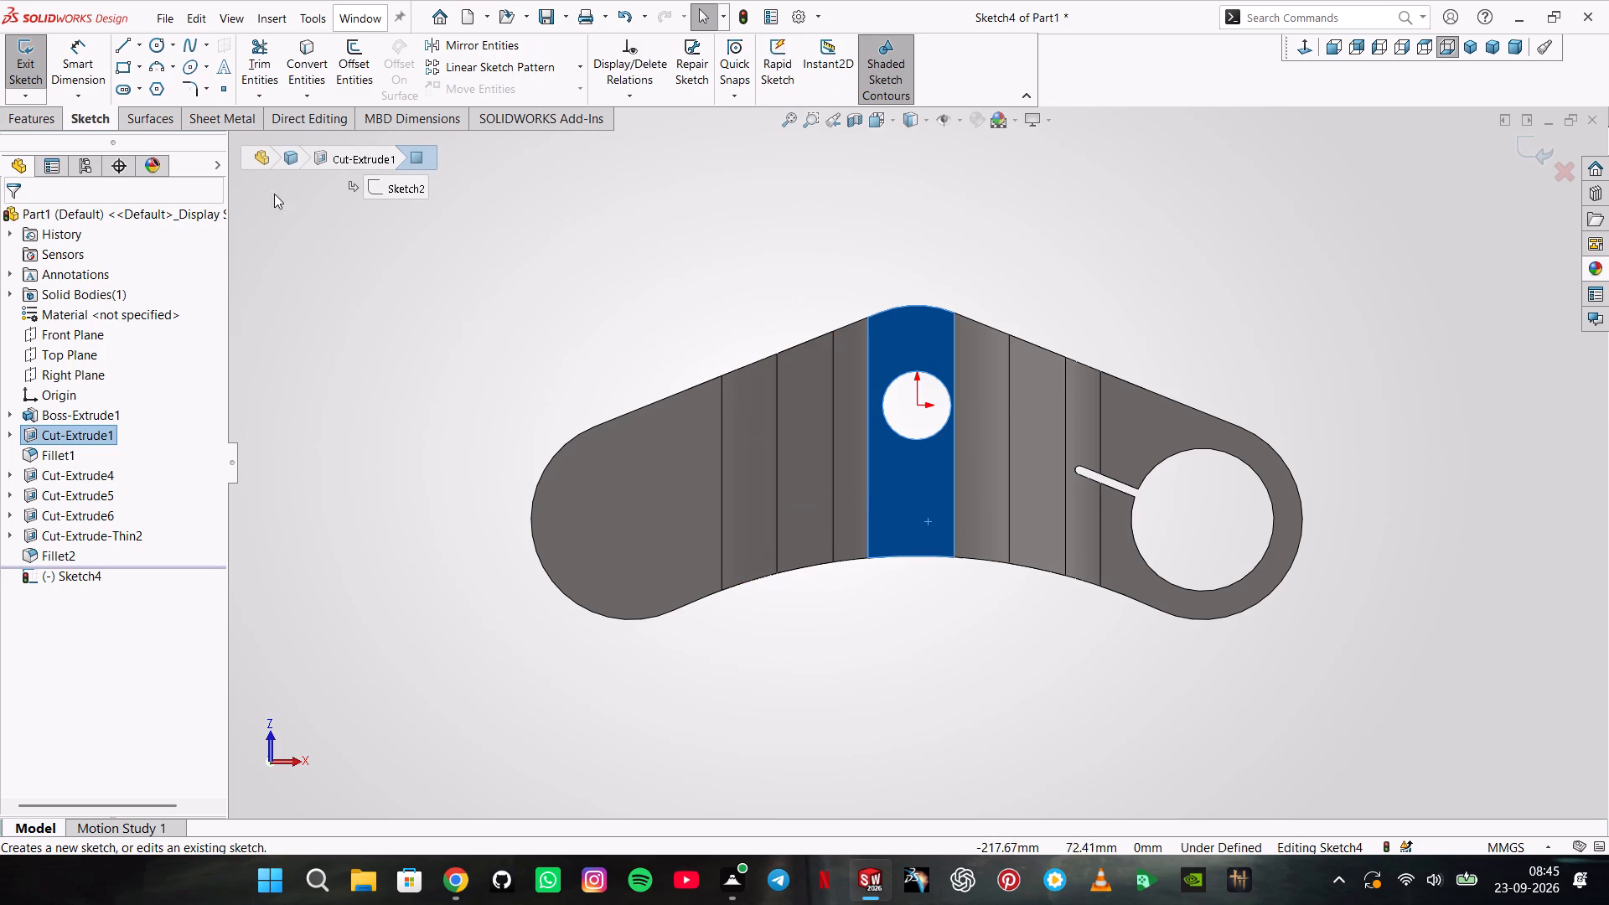
pyautogui.click(153, 53)
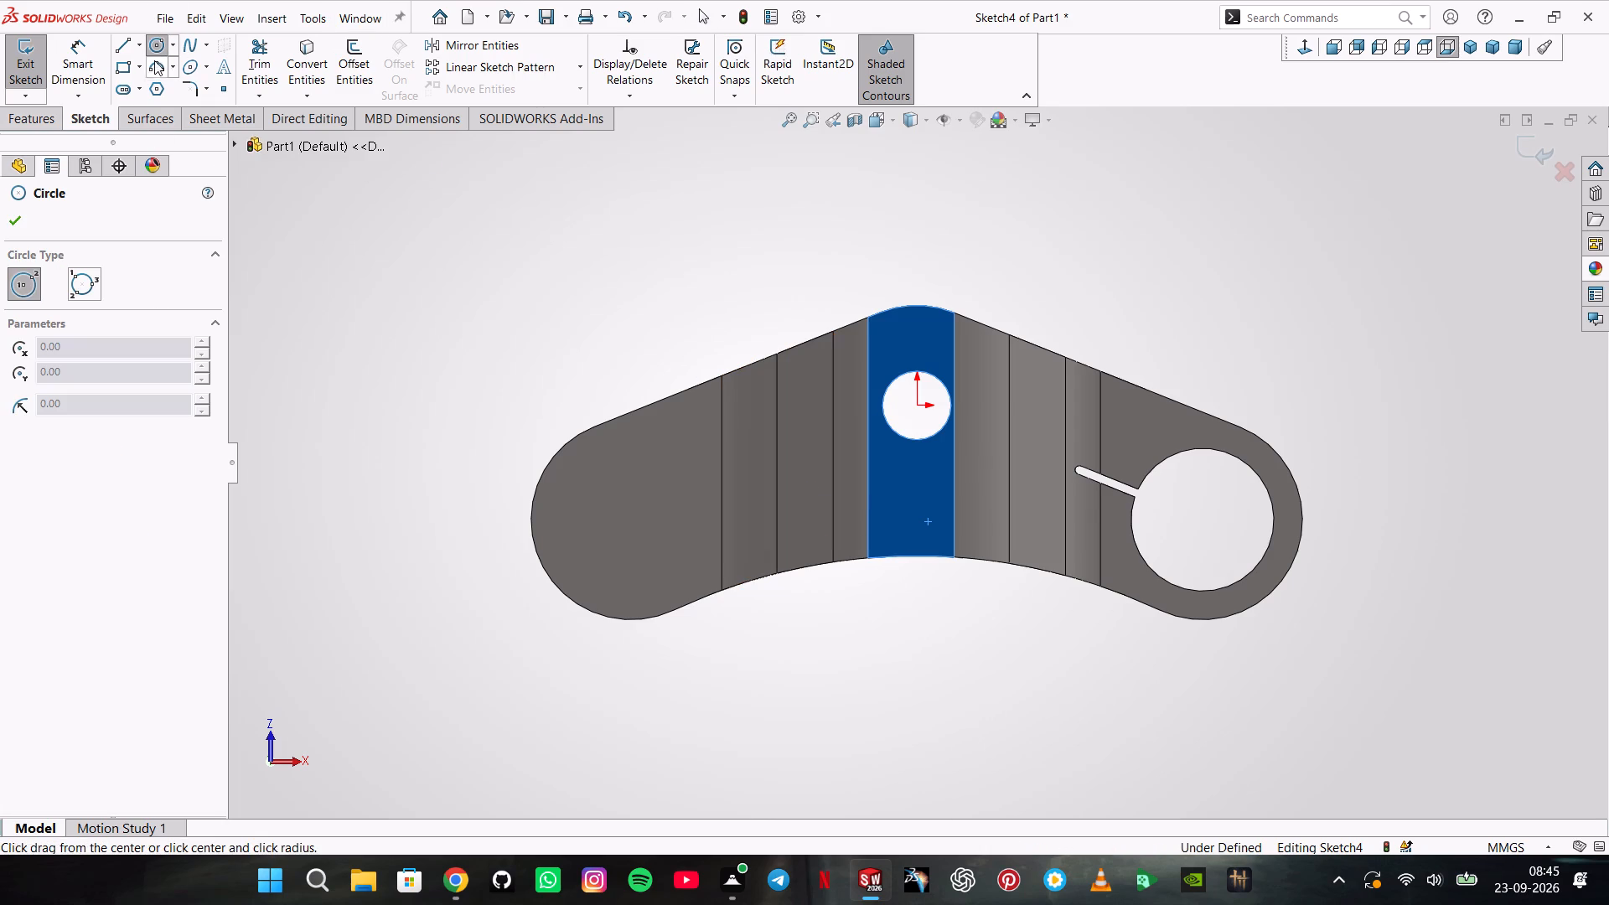
pyautogui.click(918, 406)
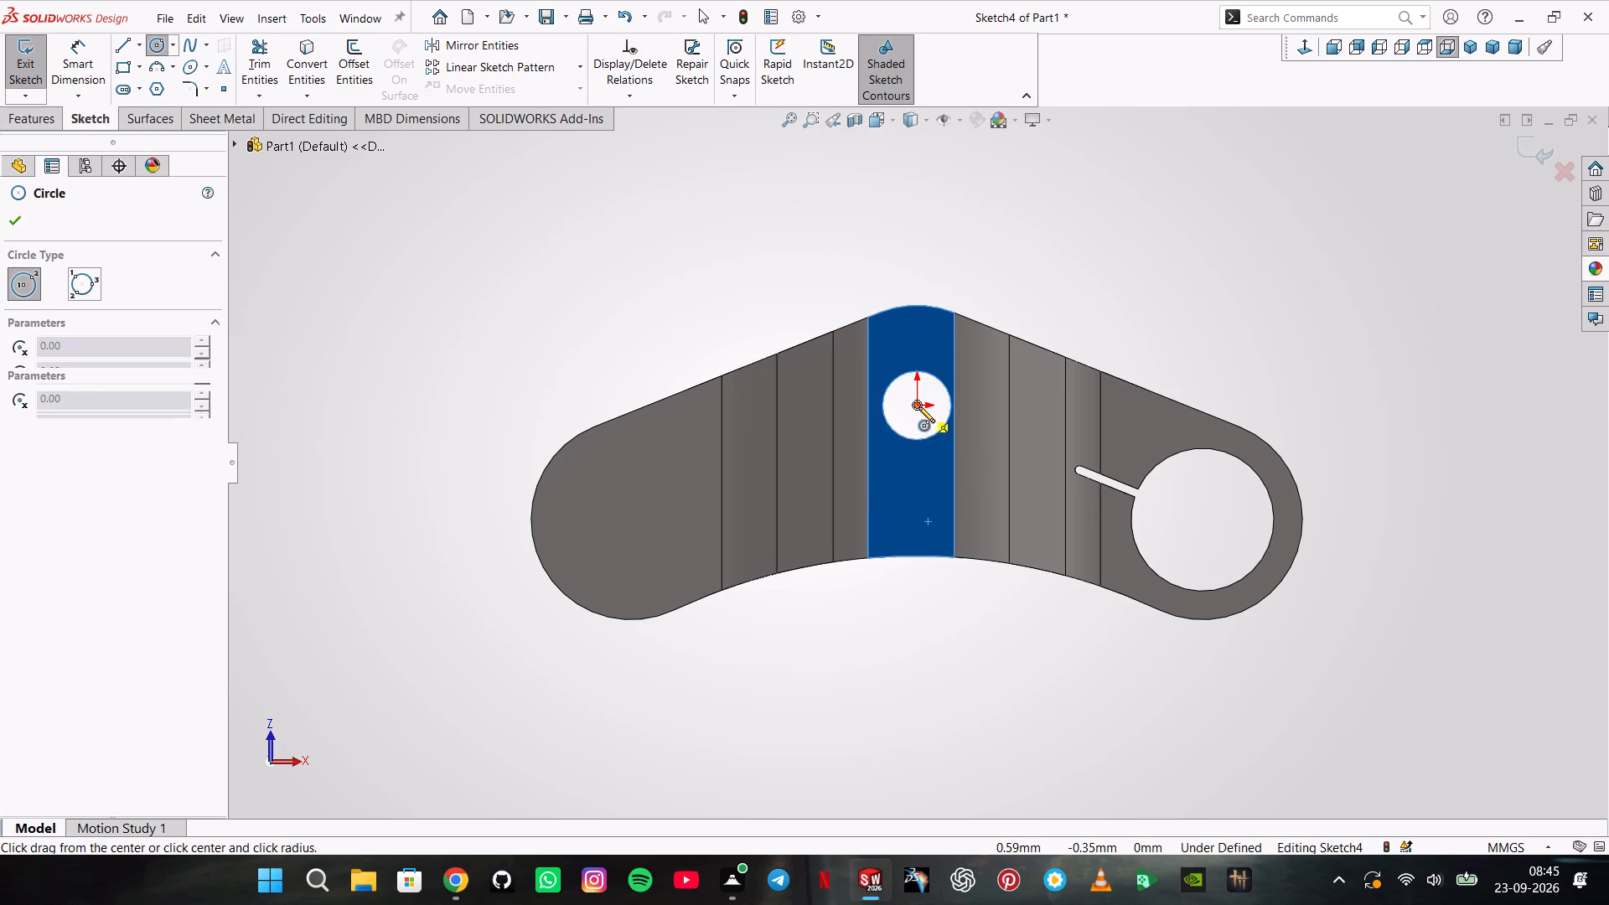
pyautogui.click(915, 458)
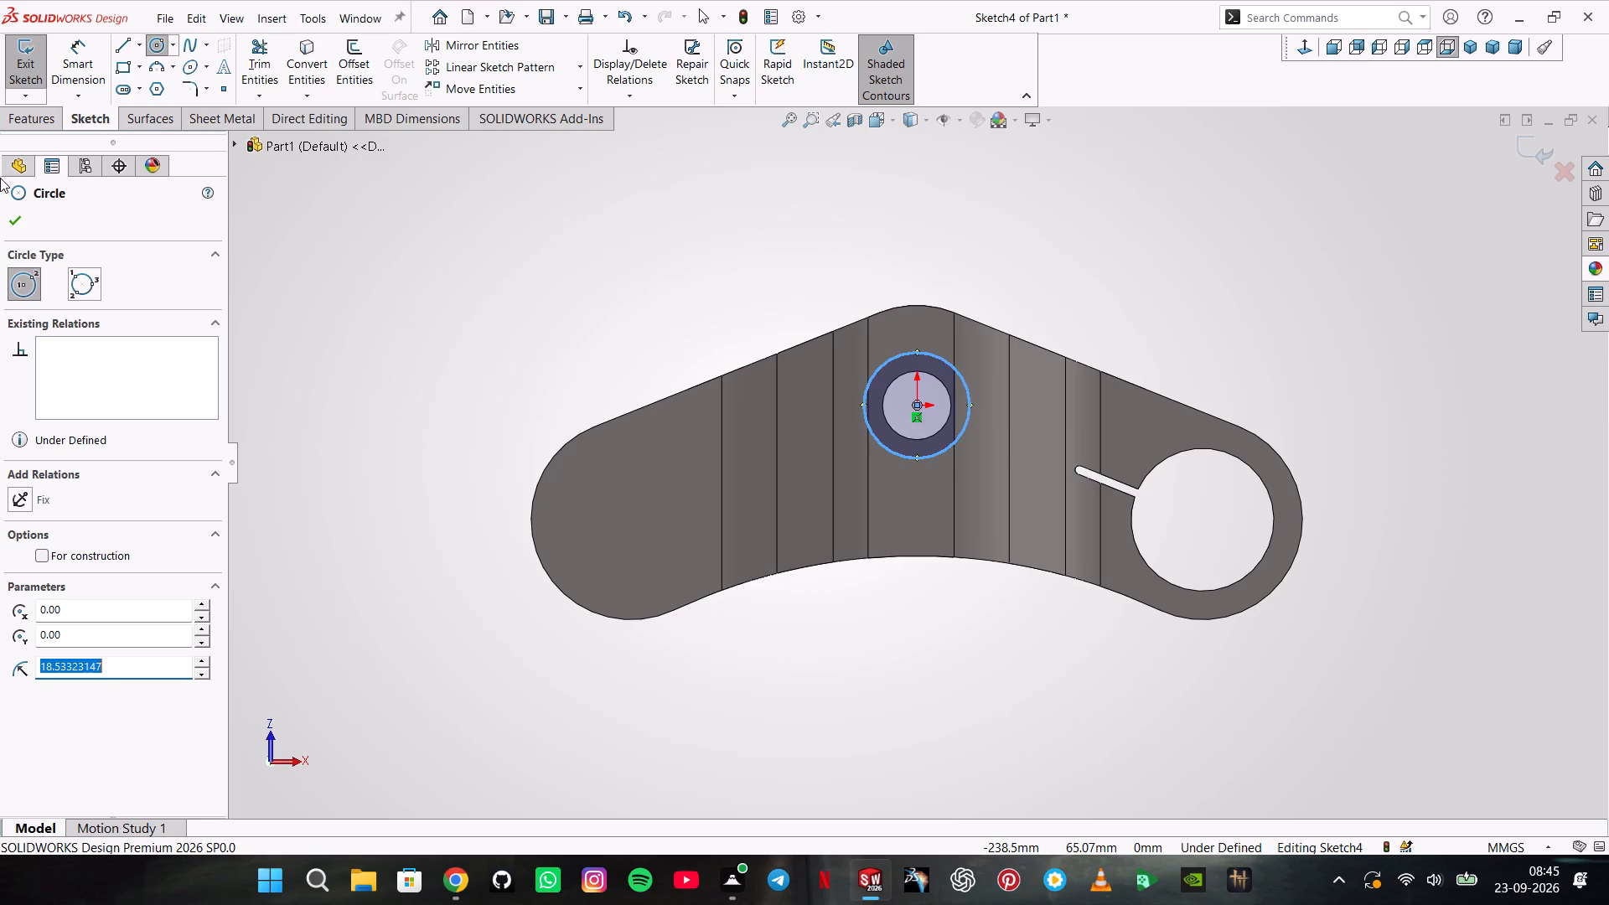
pyautogui.click(95, 46)
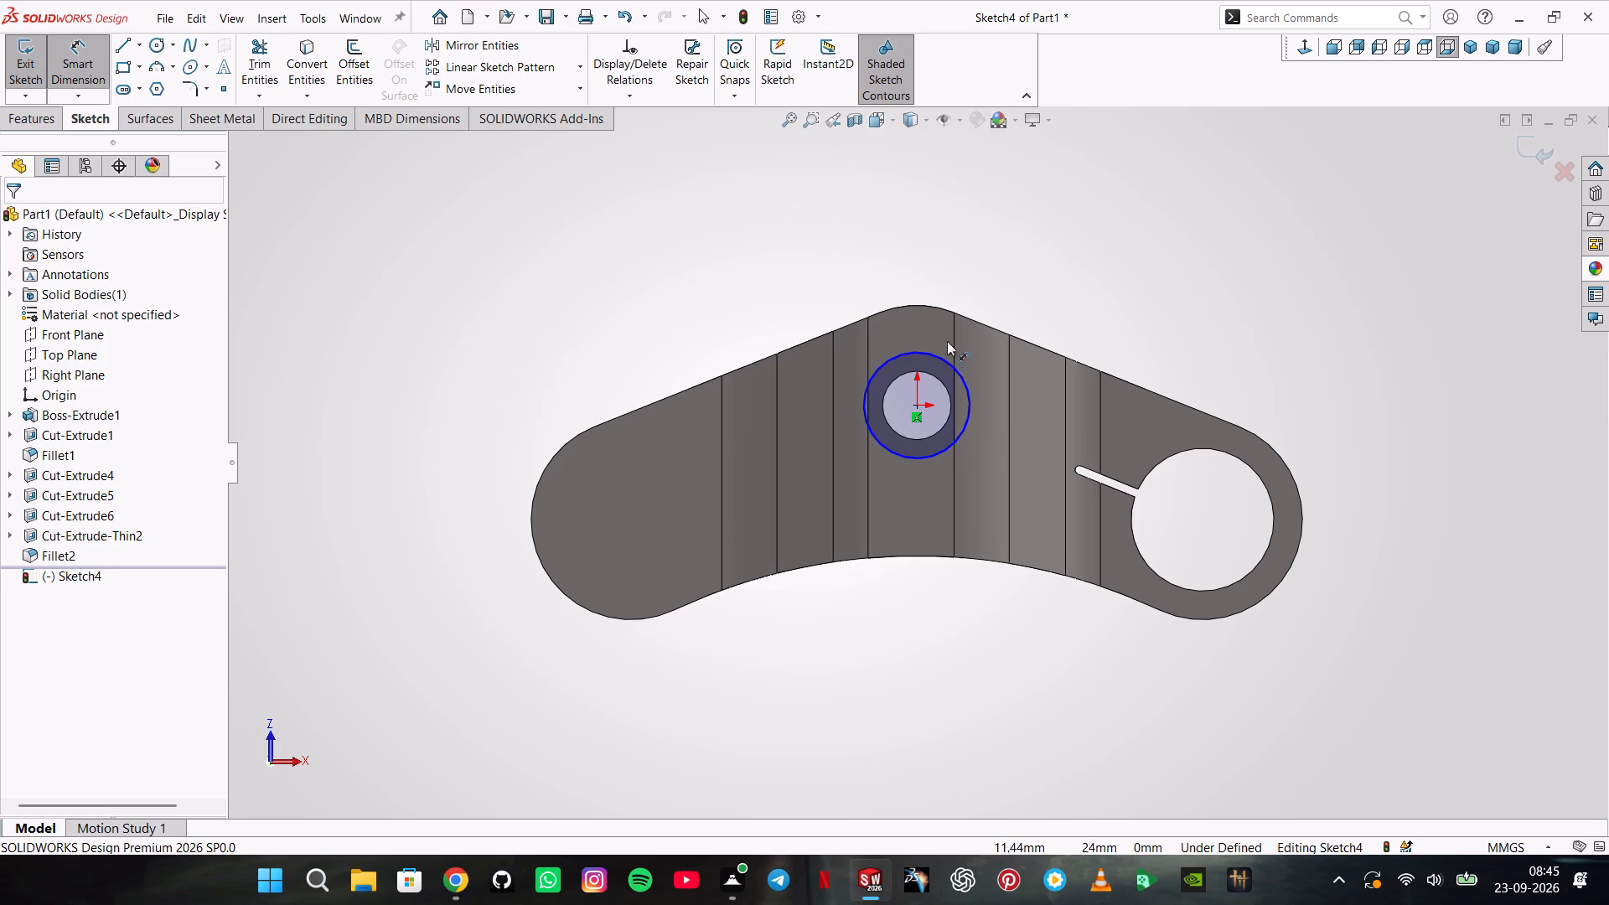
pyautogui.click(934, 358)
pyautogui.click(936, 282)
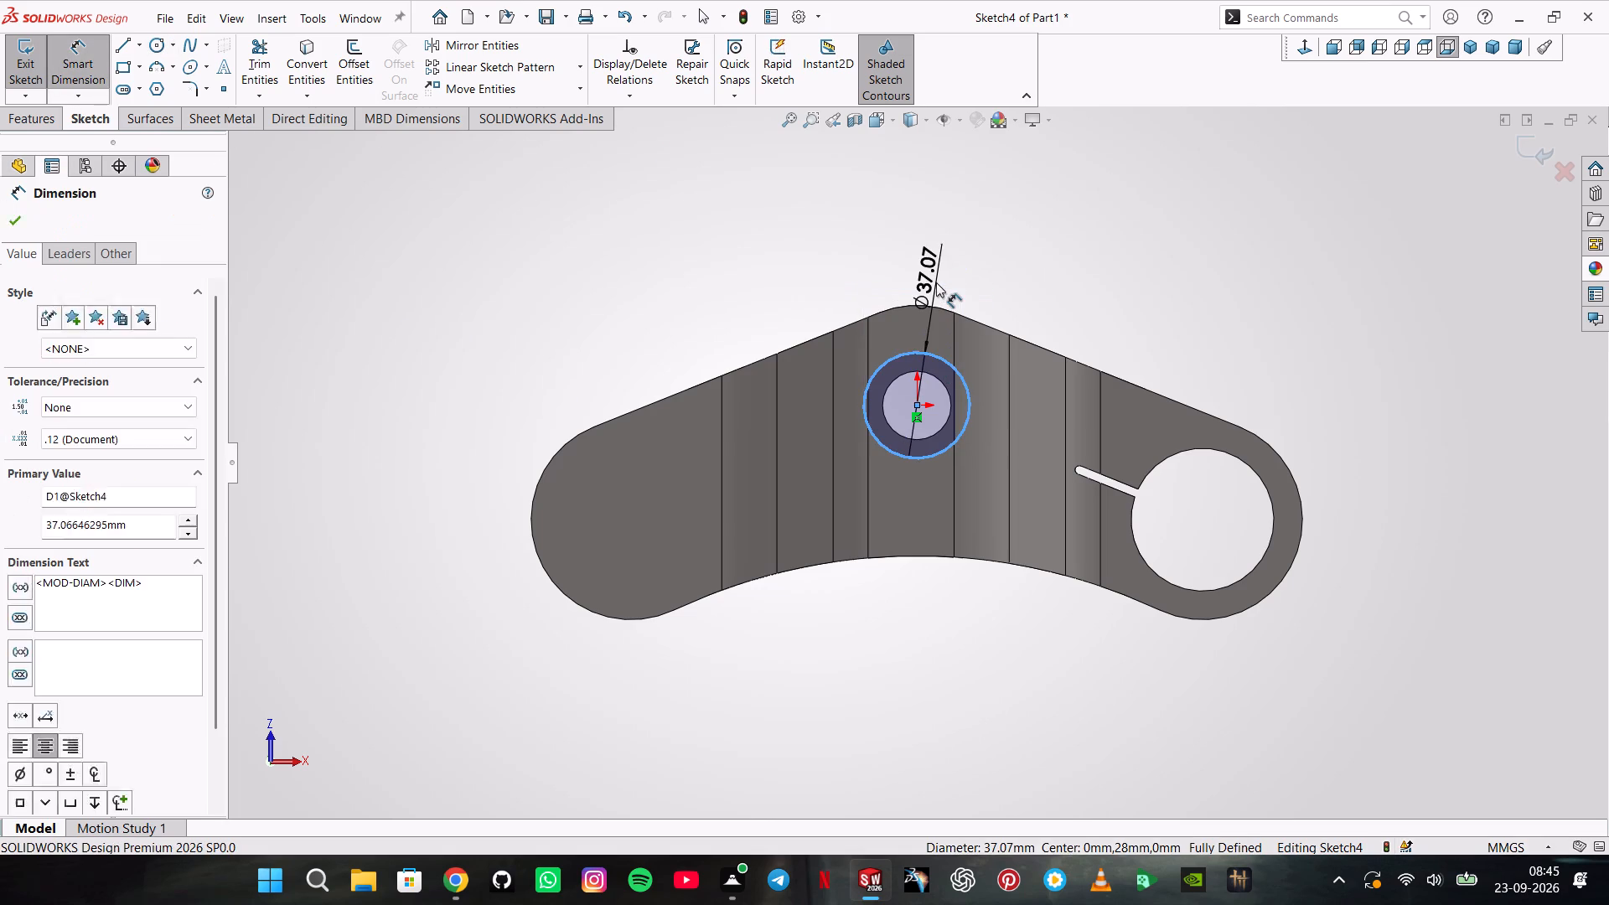
pyautogui.write('50')
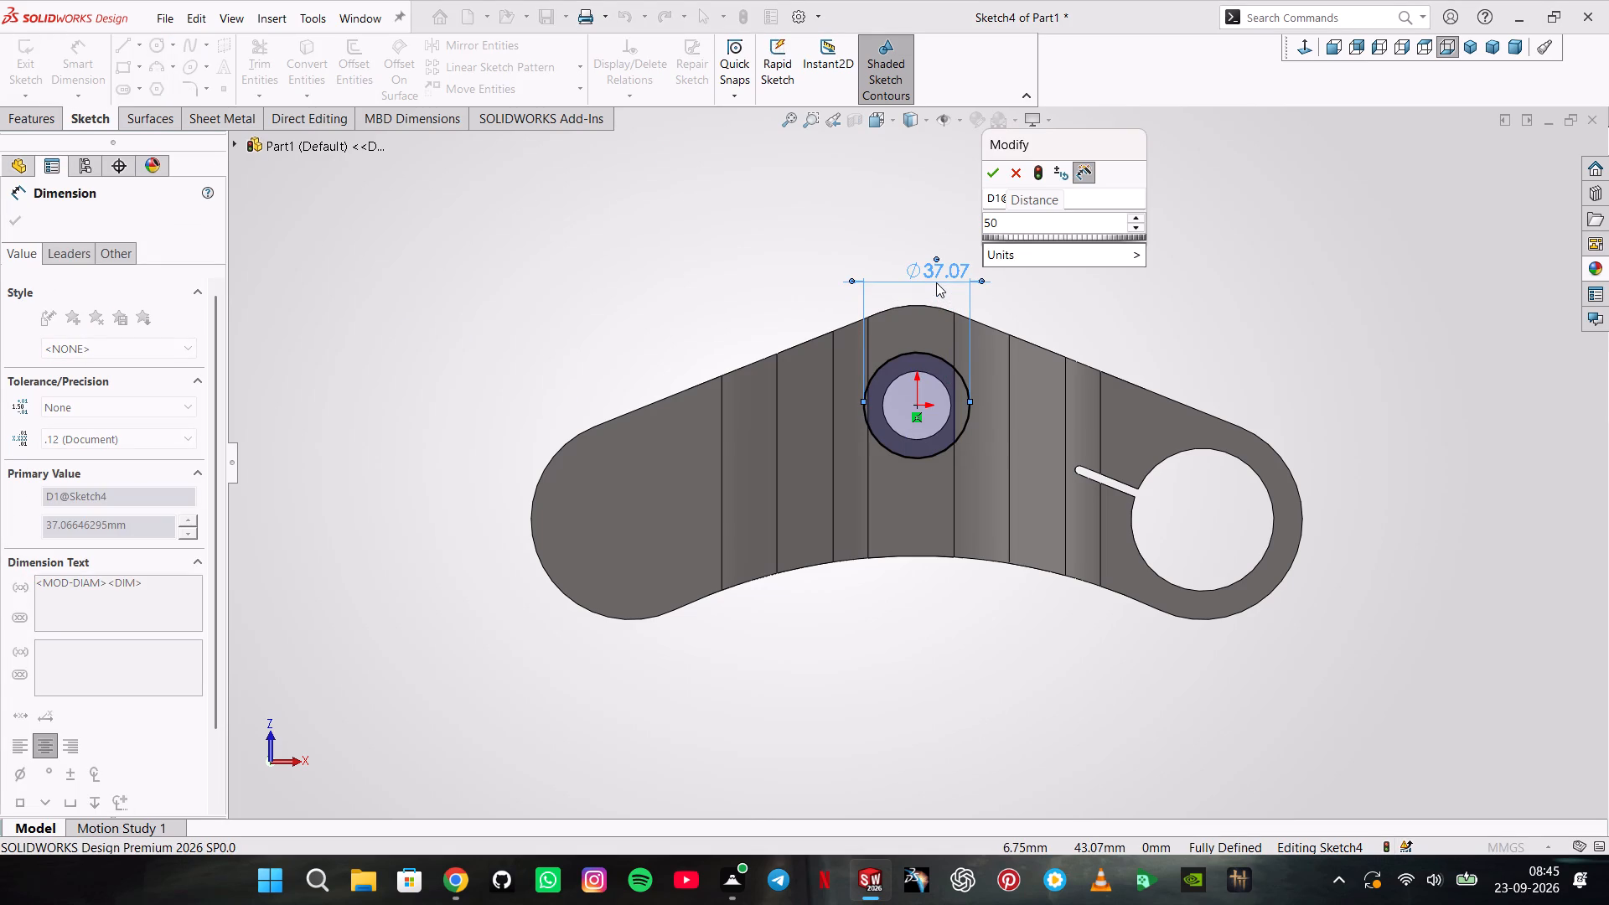
pyautogui.press('Return')
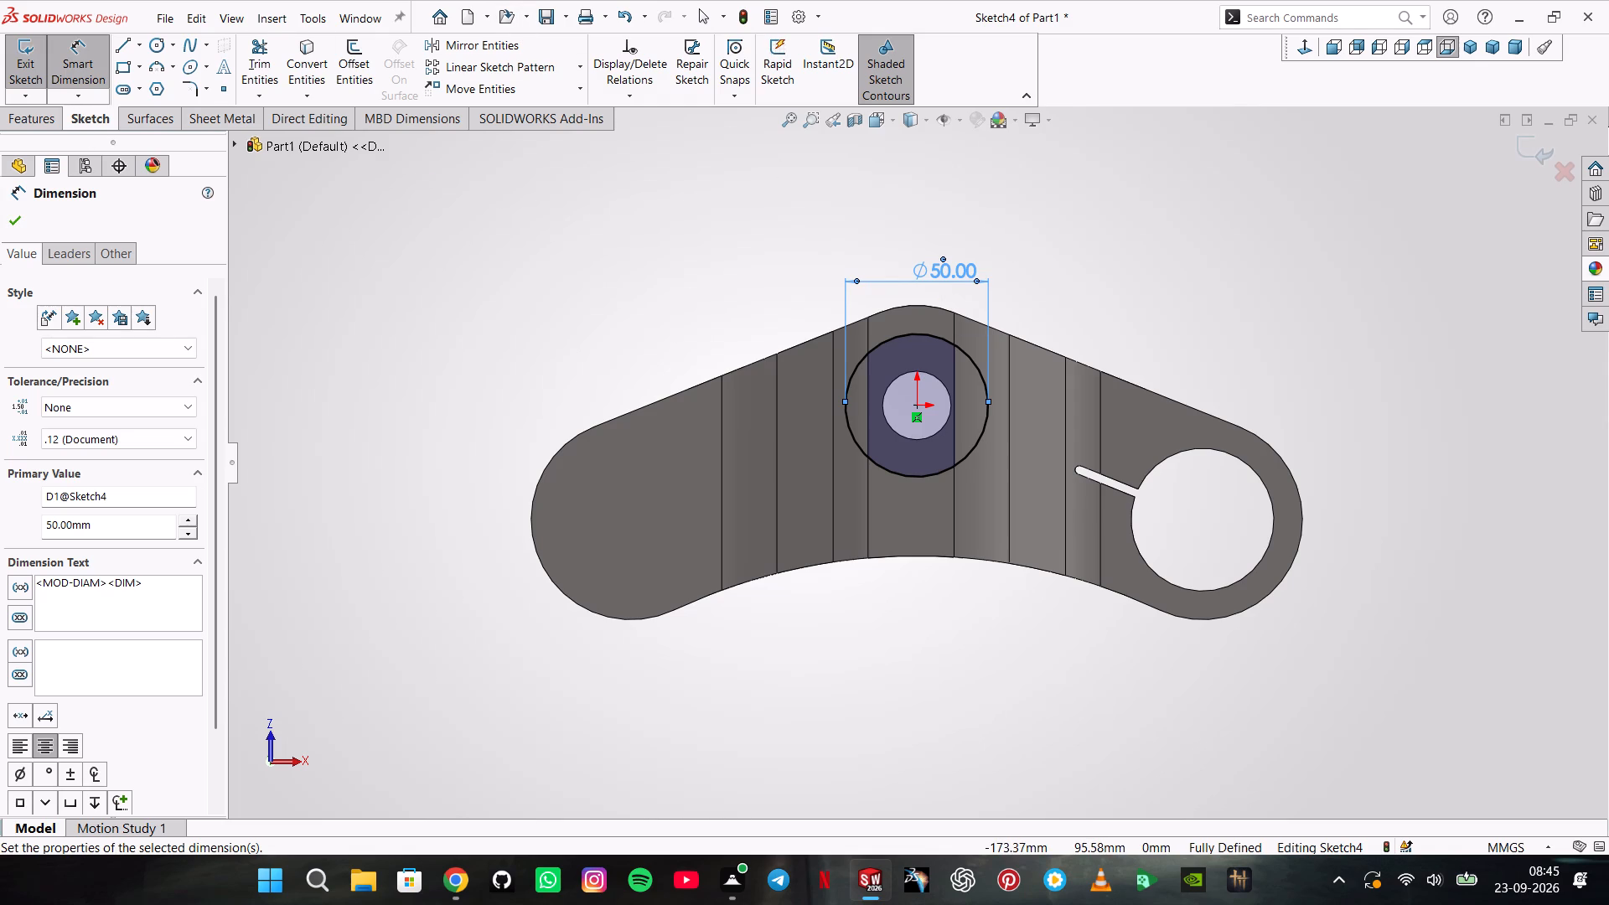
# Cut-extrude the 50 mm underside circle with the Blind end condition to a depth of 11 mm.
pyautogui.click(53, 120)
pyautogui.click(354, 57)
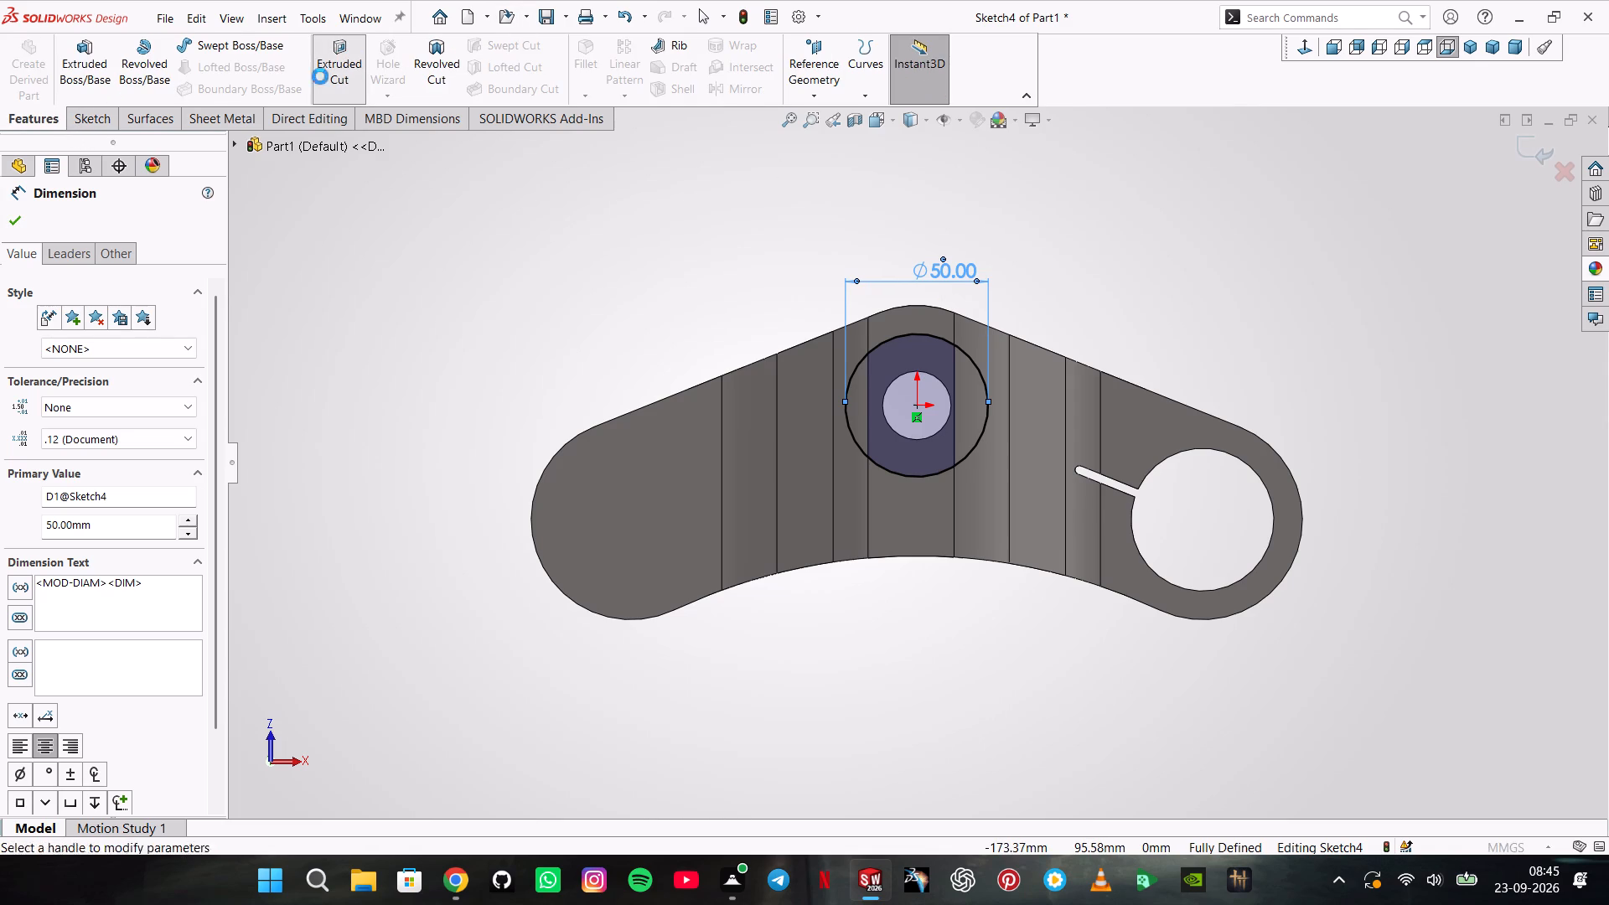
pyautogui.click(142, 347)
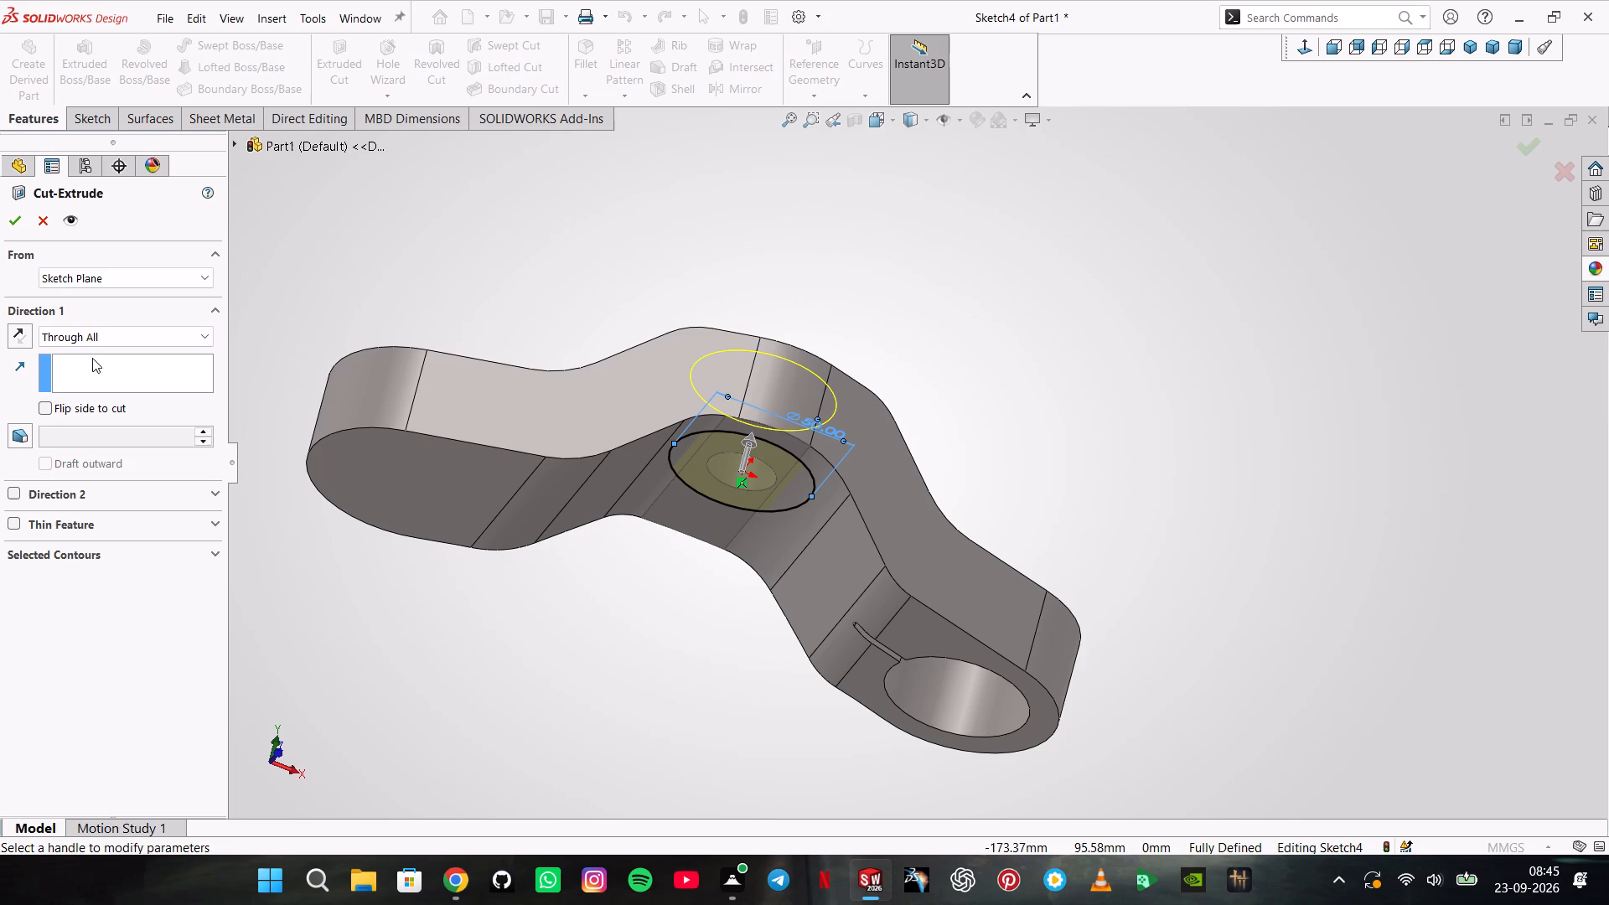
pyautogui.click(98, 342)
pyautogui.click(89, 357)
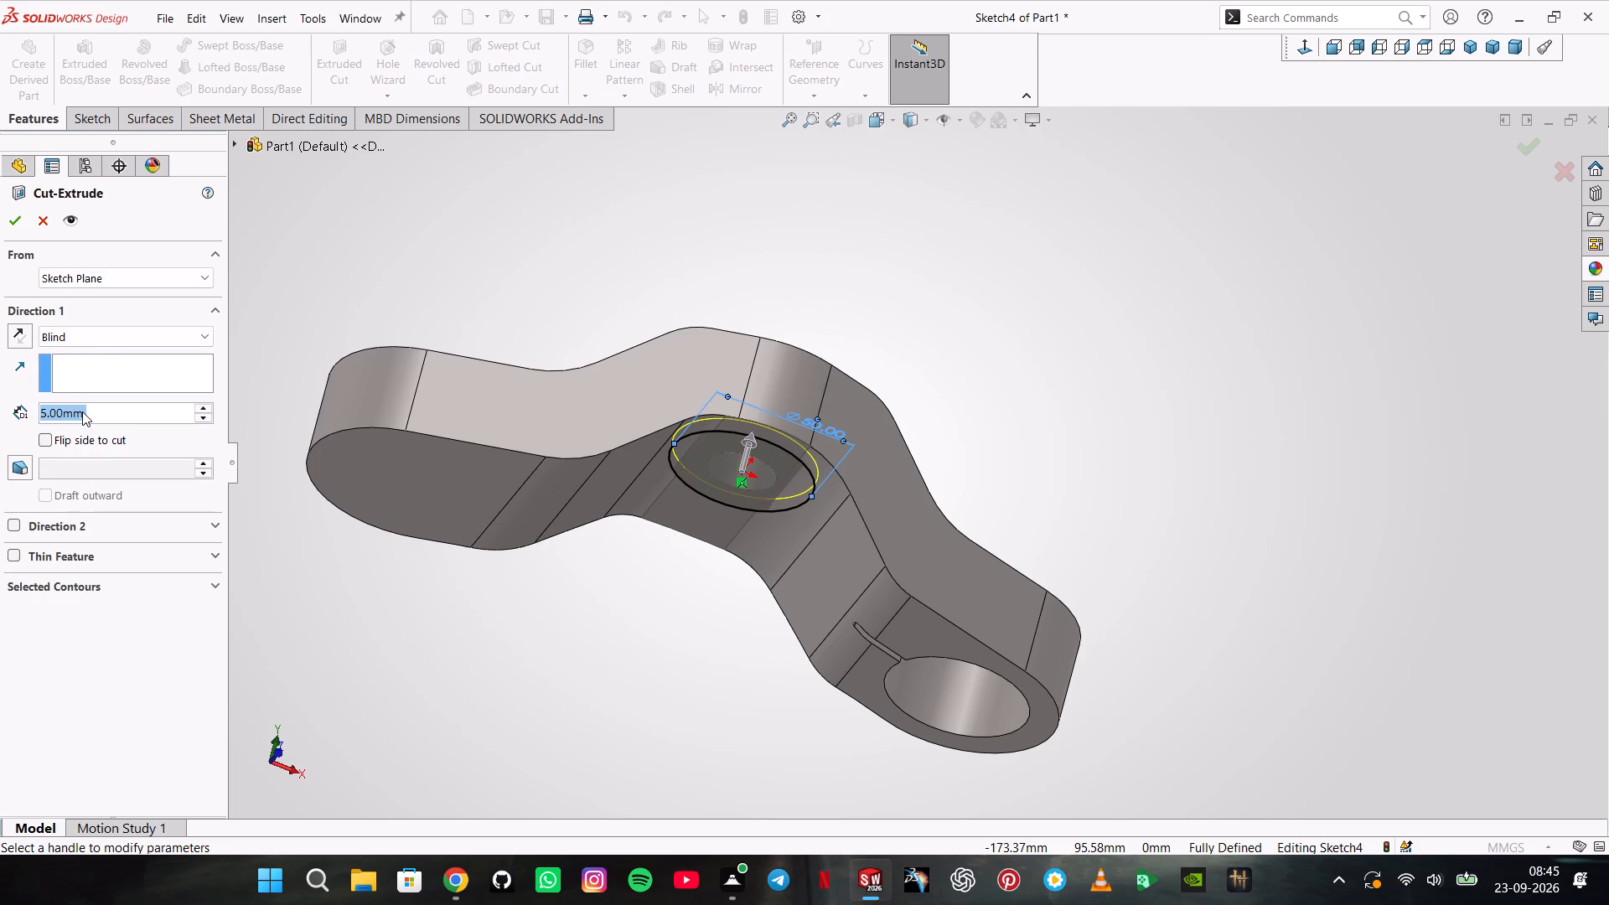
pyautogui.write('11')
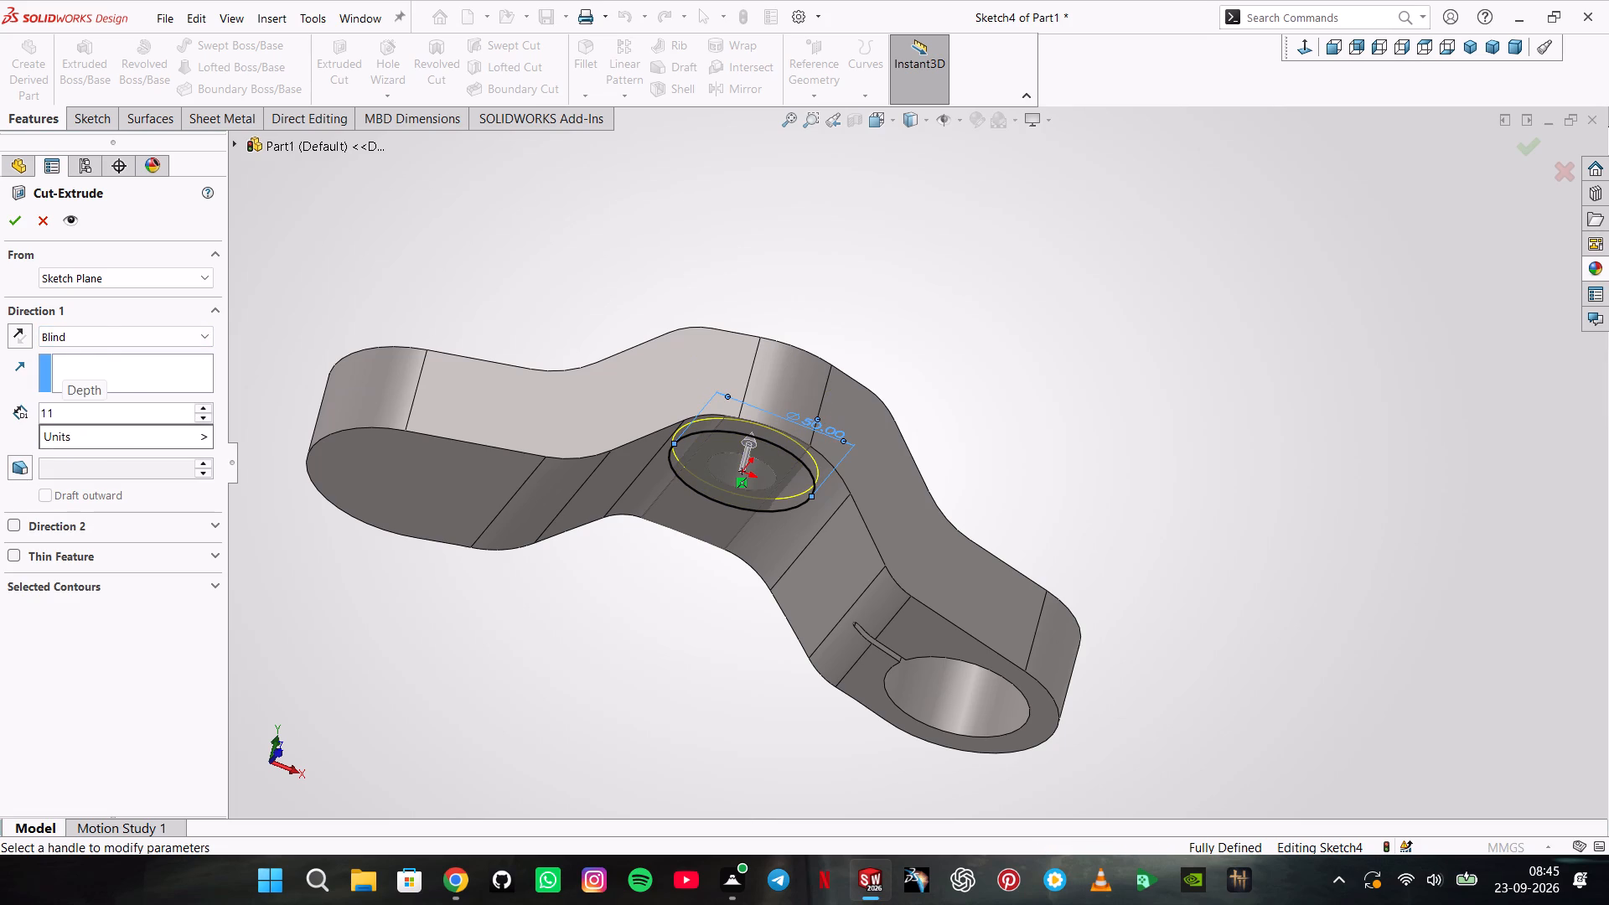
pyautogui.press('Return')
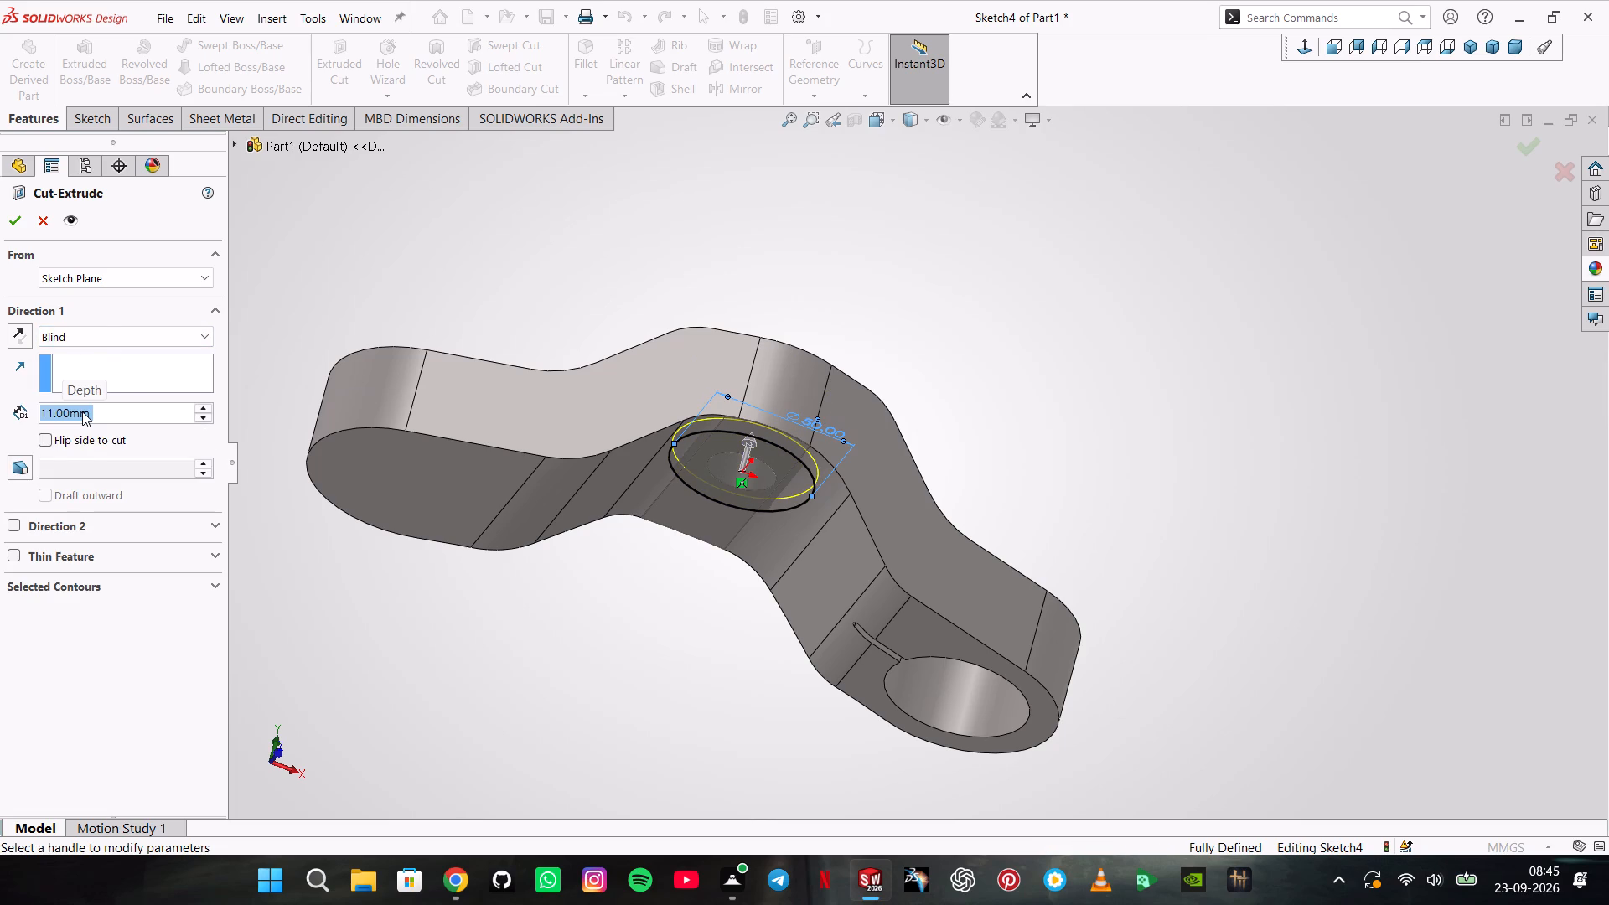
pyautogui.press('Return')
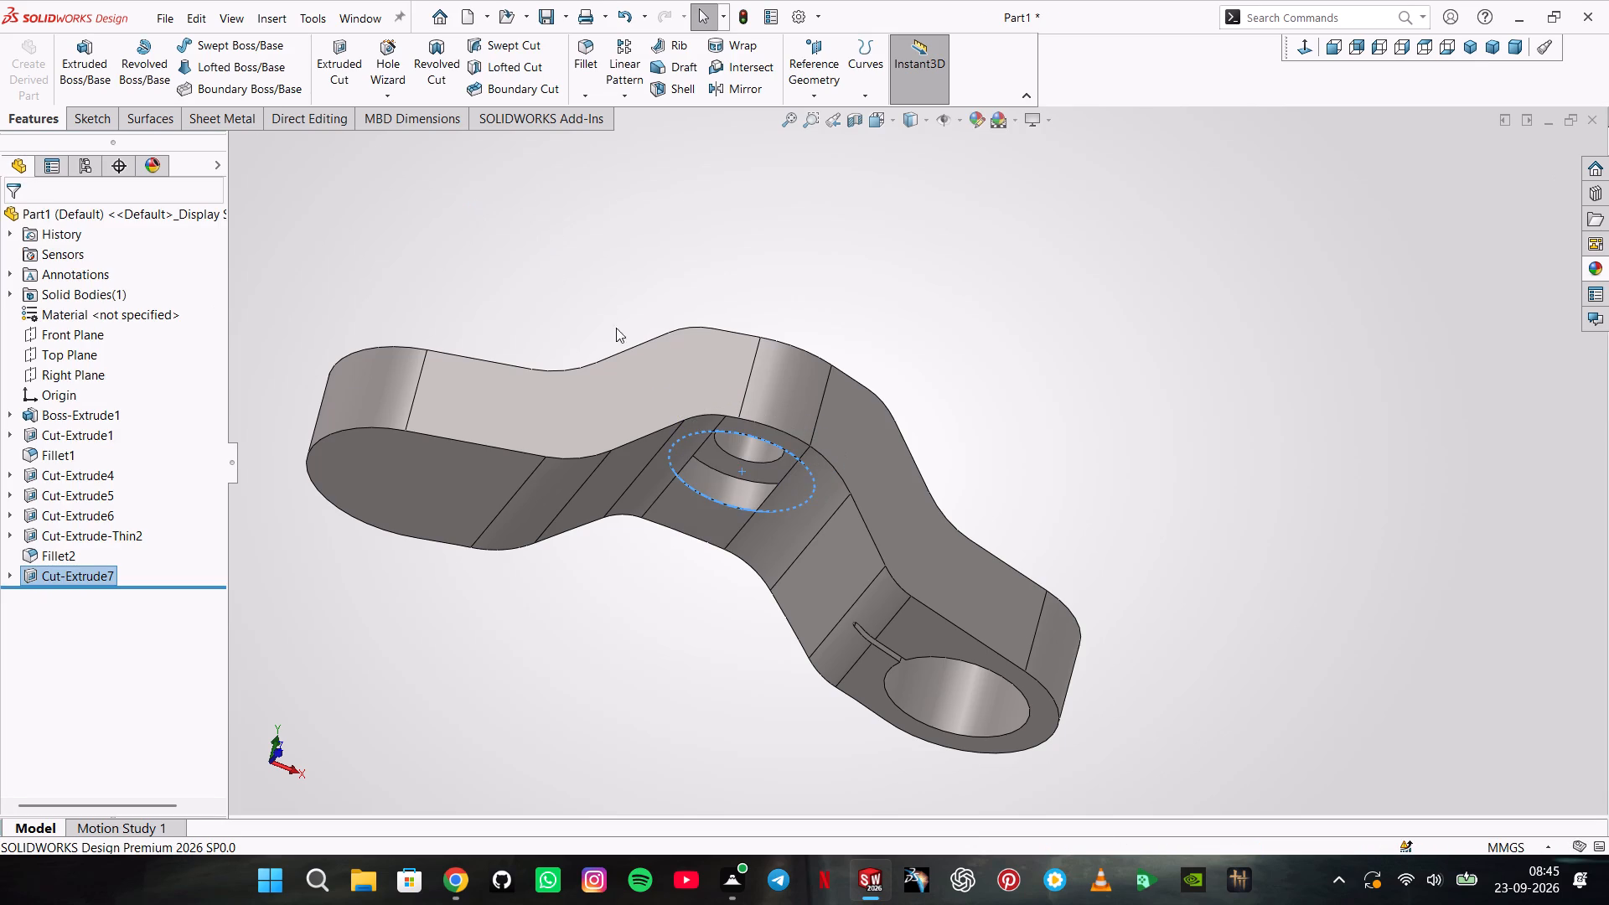
# Edit the 11 mm deep underside cut to add Direction 2 with the Through All end condition.
pyautogui.moveTo(729, 538); pyautogui.dragTo(735, 351, button='middle')
pyautogui.scroll(-2, 742, 404)
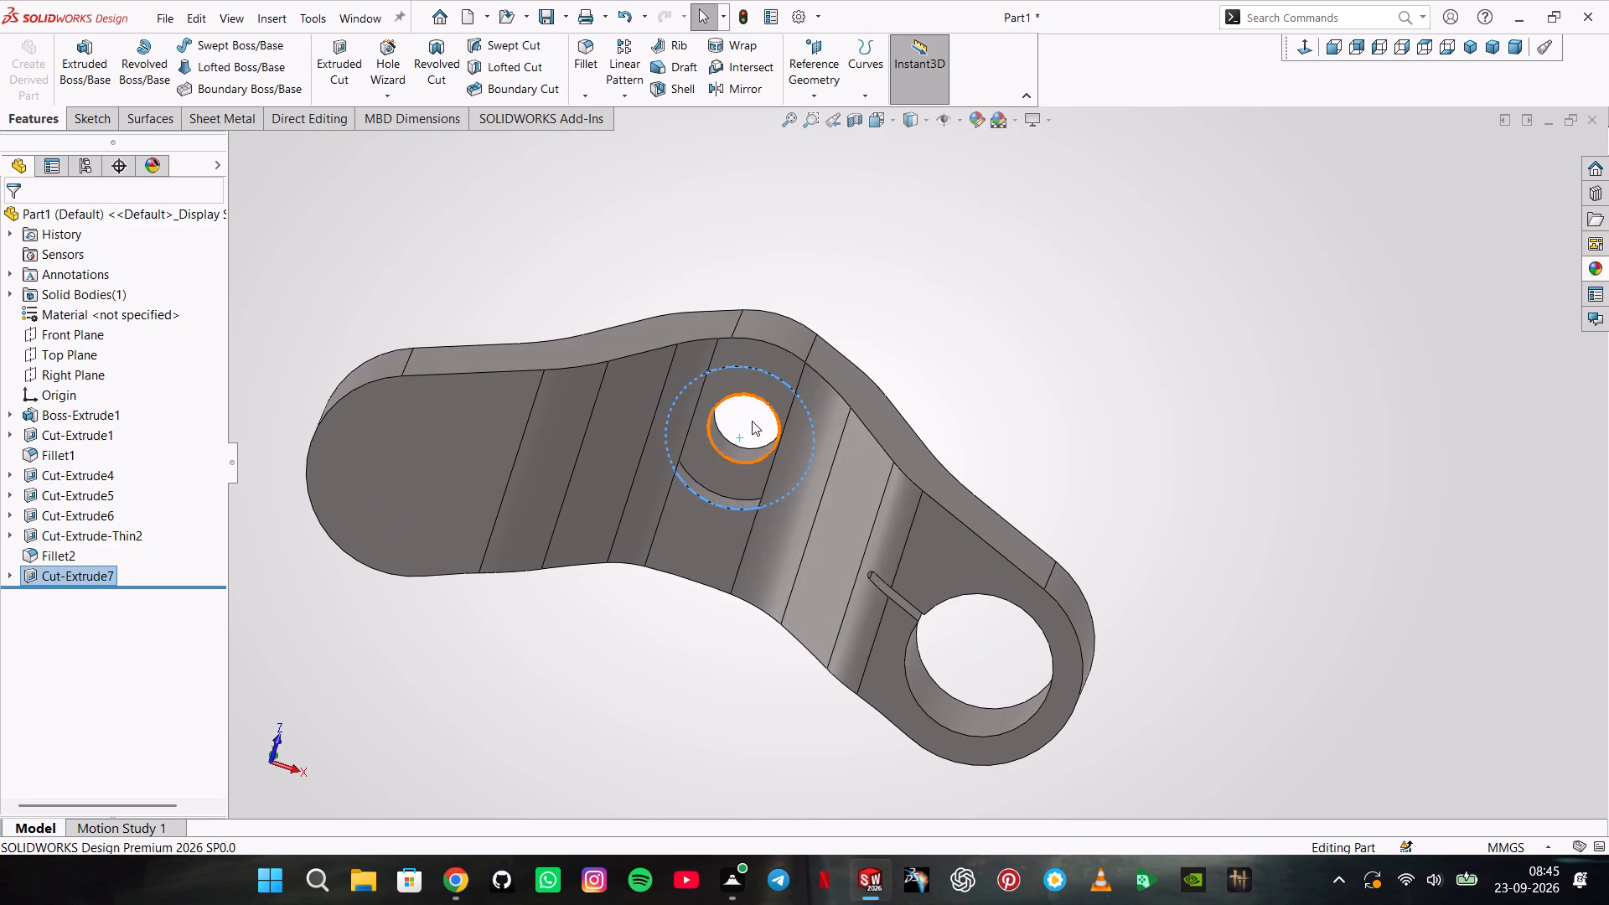
pyautogui.scroll(-5, 752, 421)
pyautogui.moveTo(768, 400); pyautogui.dragTo(779, 562, button='middle')
pyautogui.scroll(1, 780, 529)
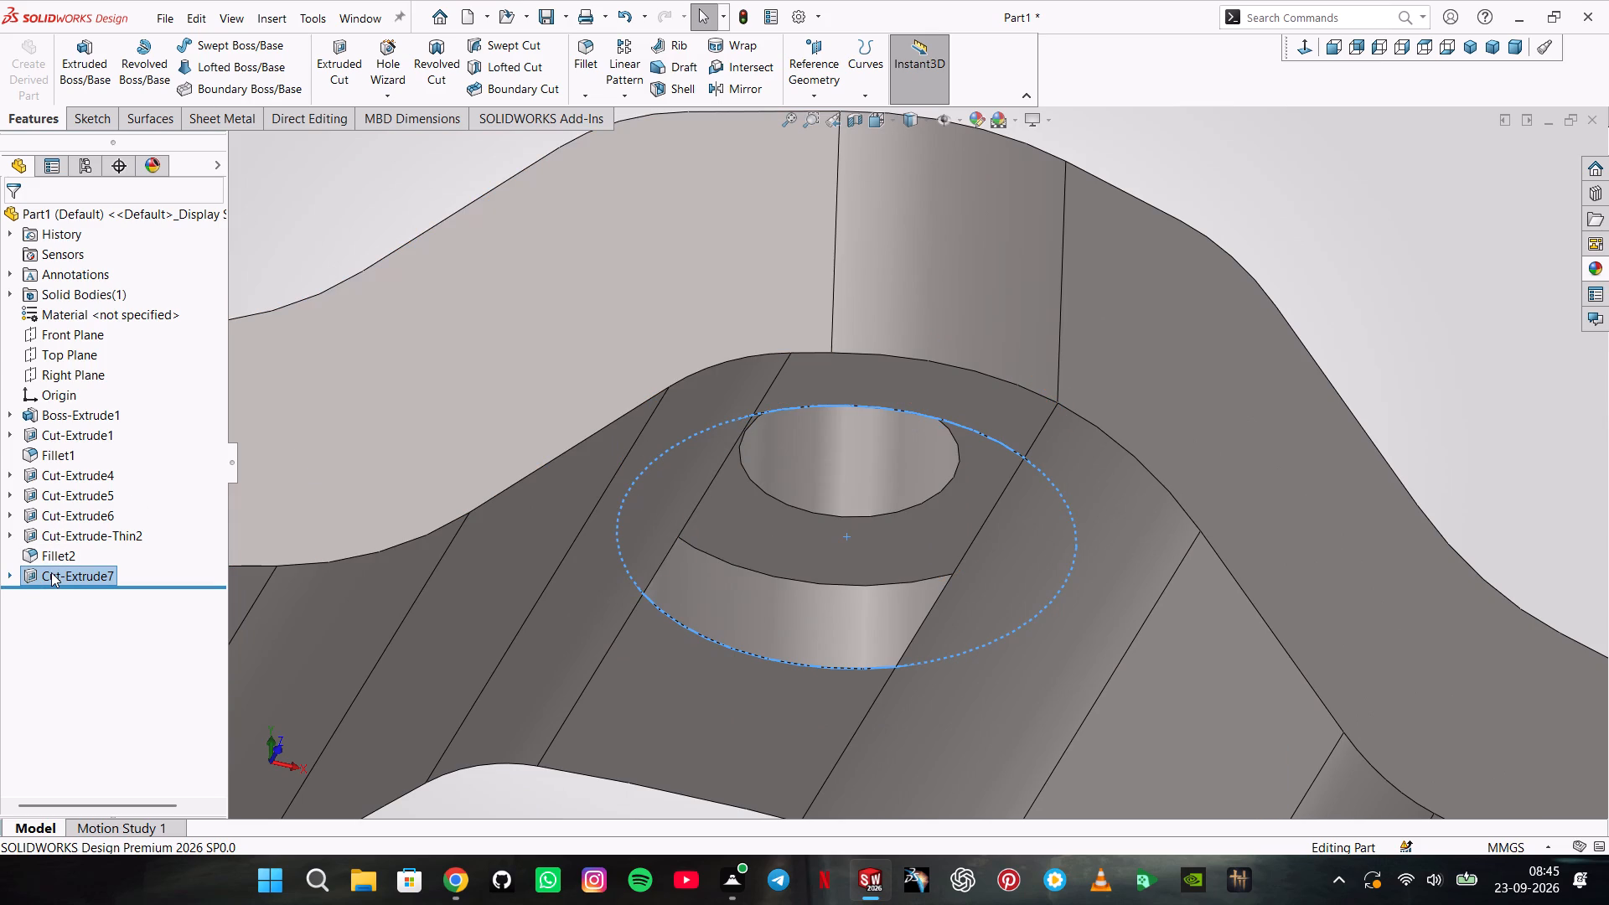
pyautogui.rightClick(51, 572)
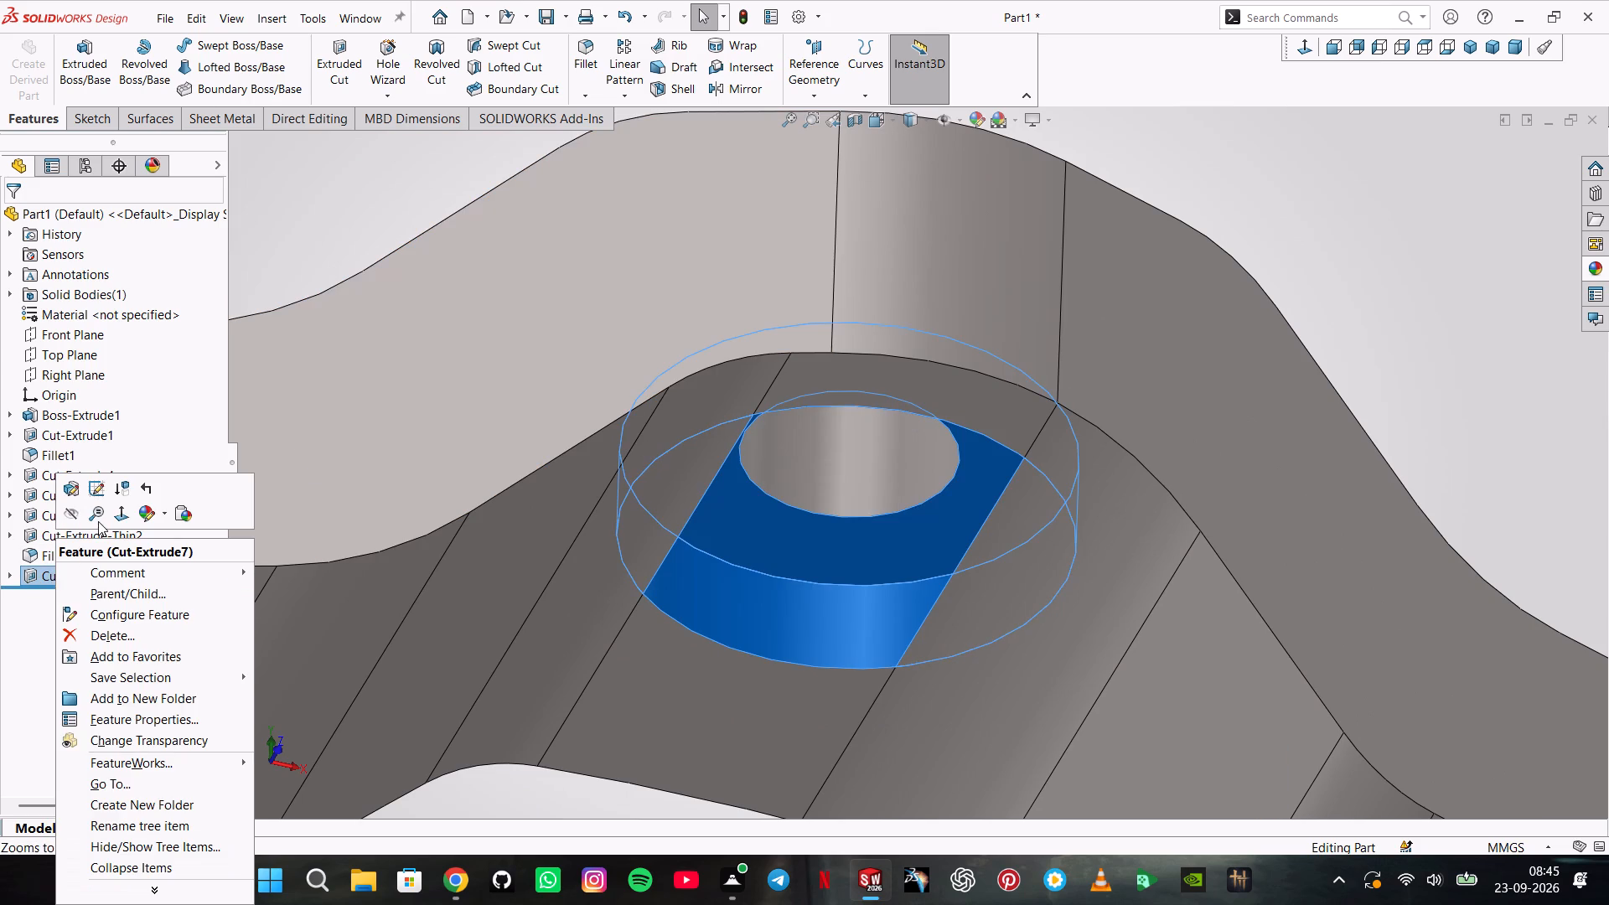
pyautogui.click(75, 494)
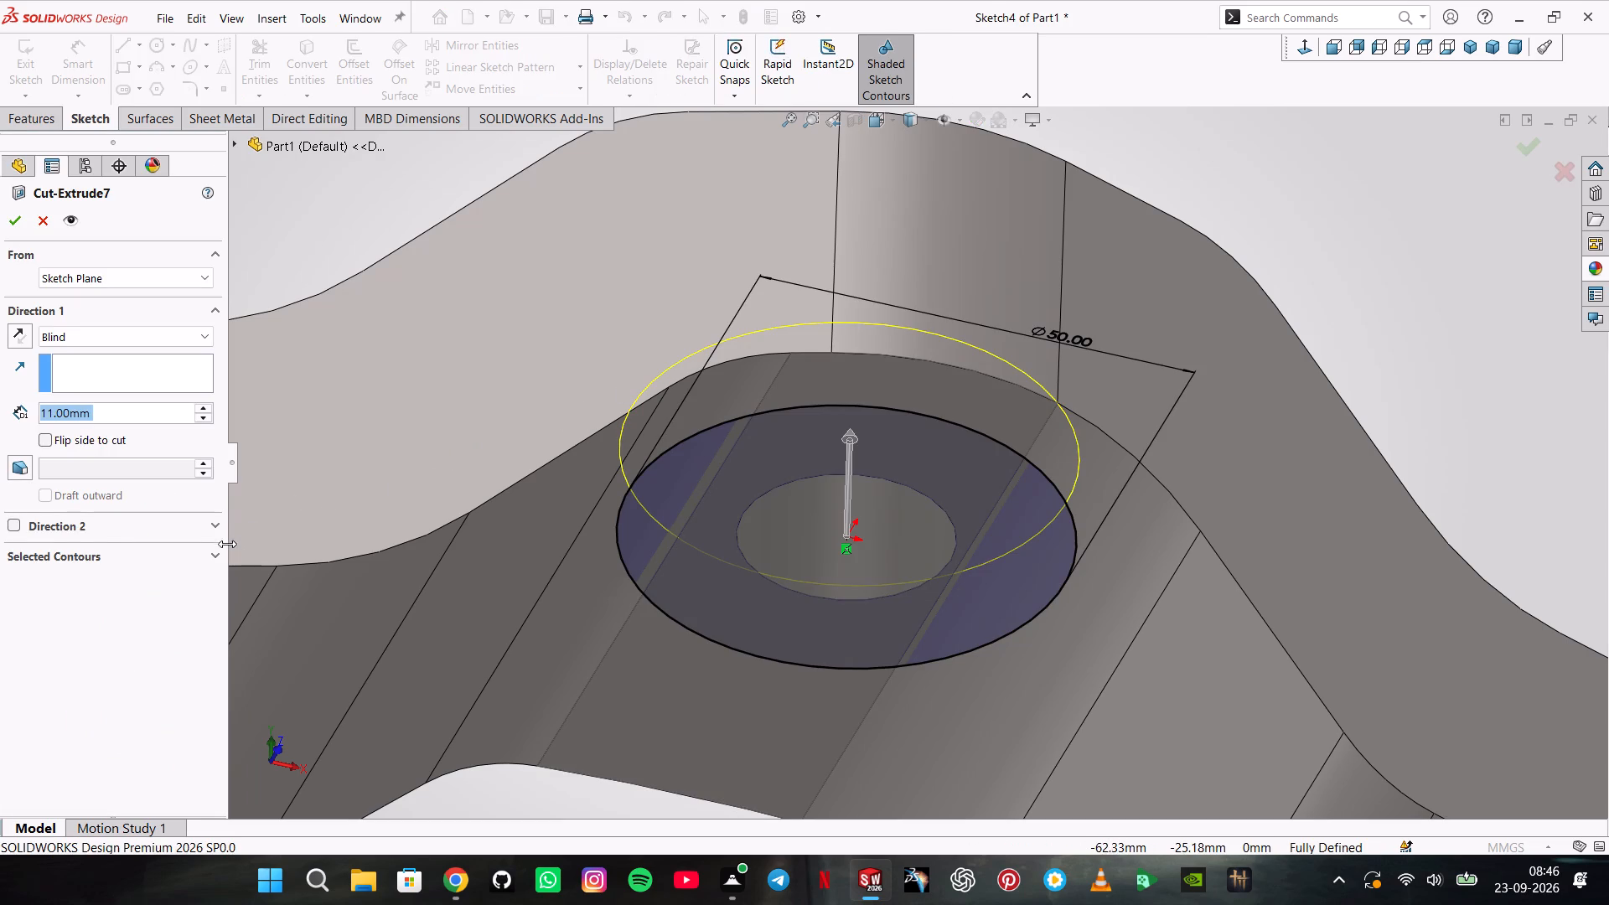
pyautogui.click(93, 530)
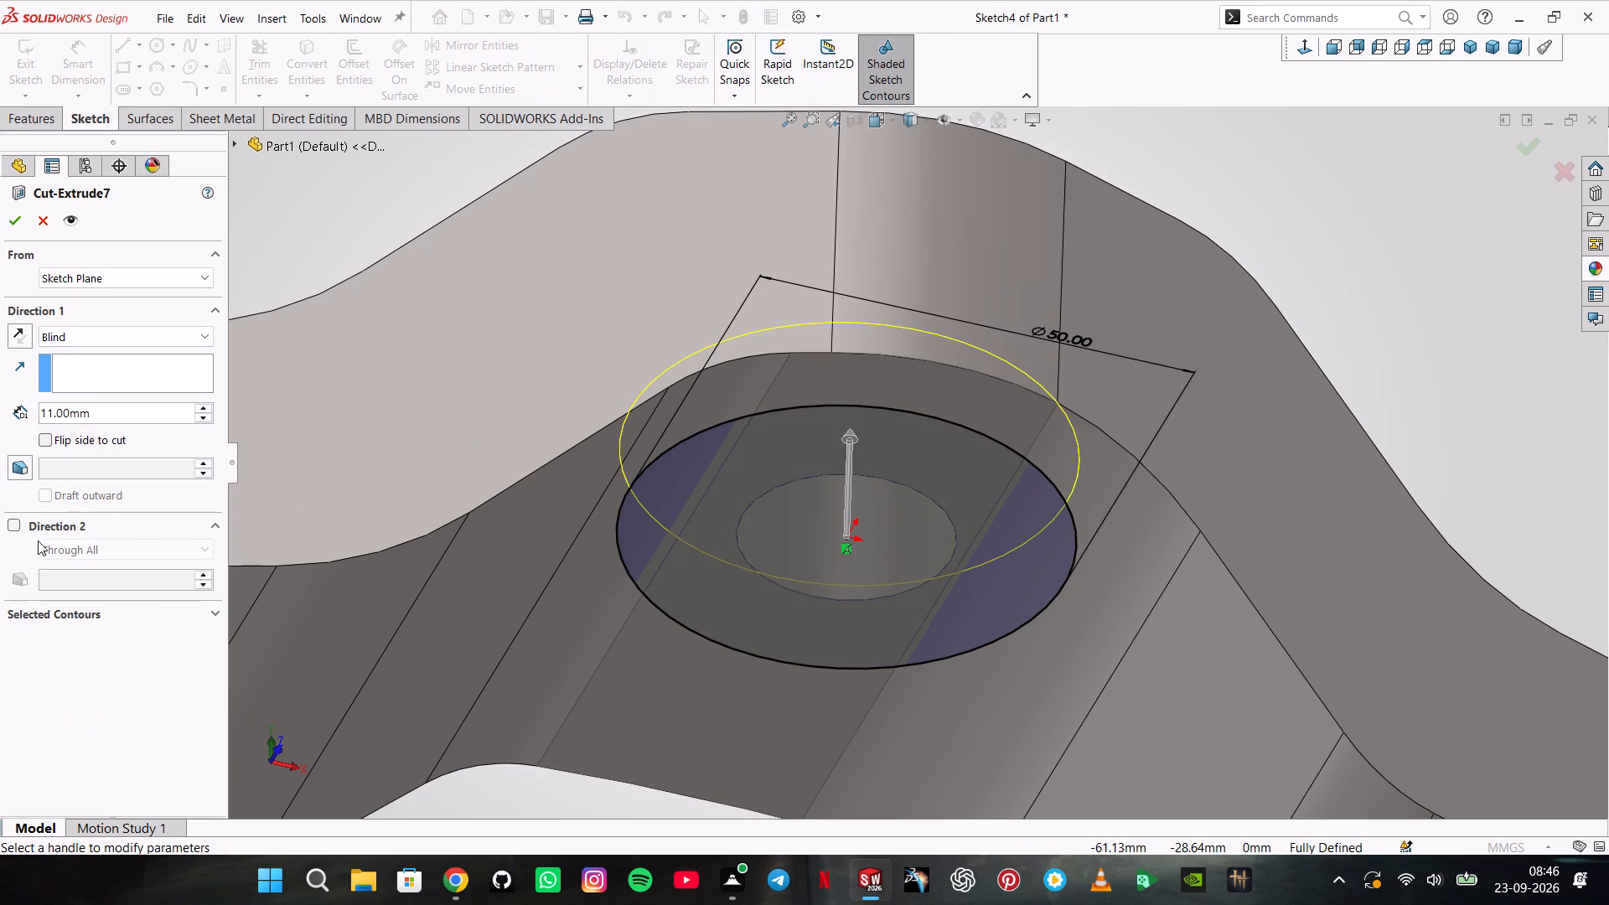
pyautogui.click(8, 525)
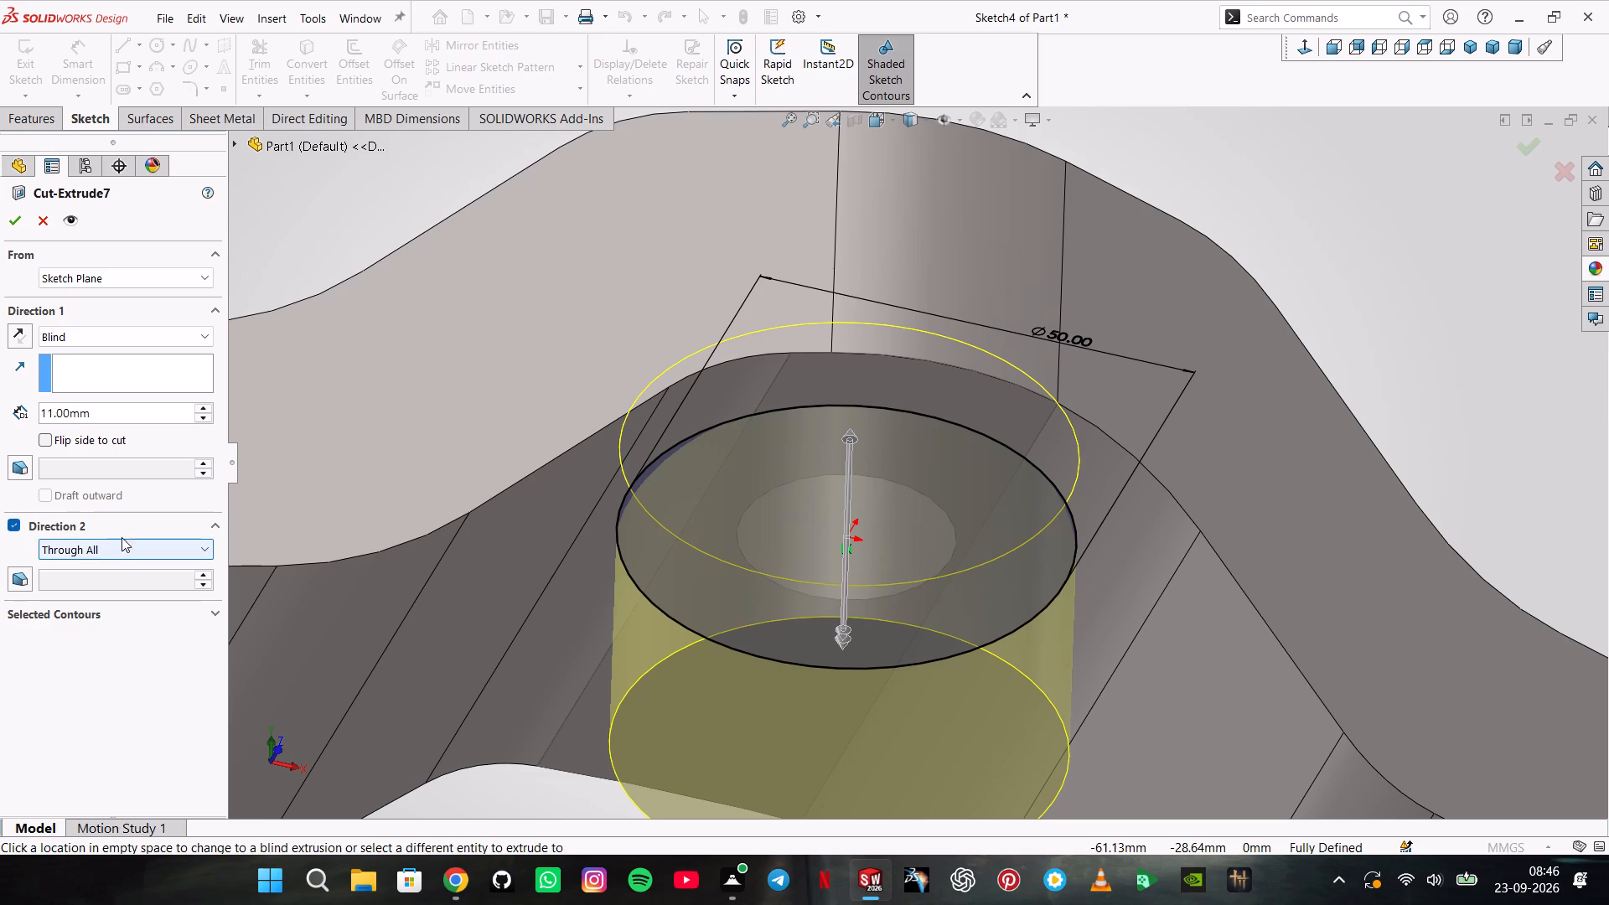
pyautogui.click(16, 231)
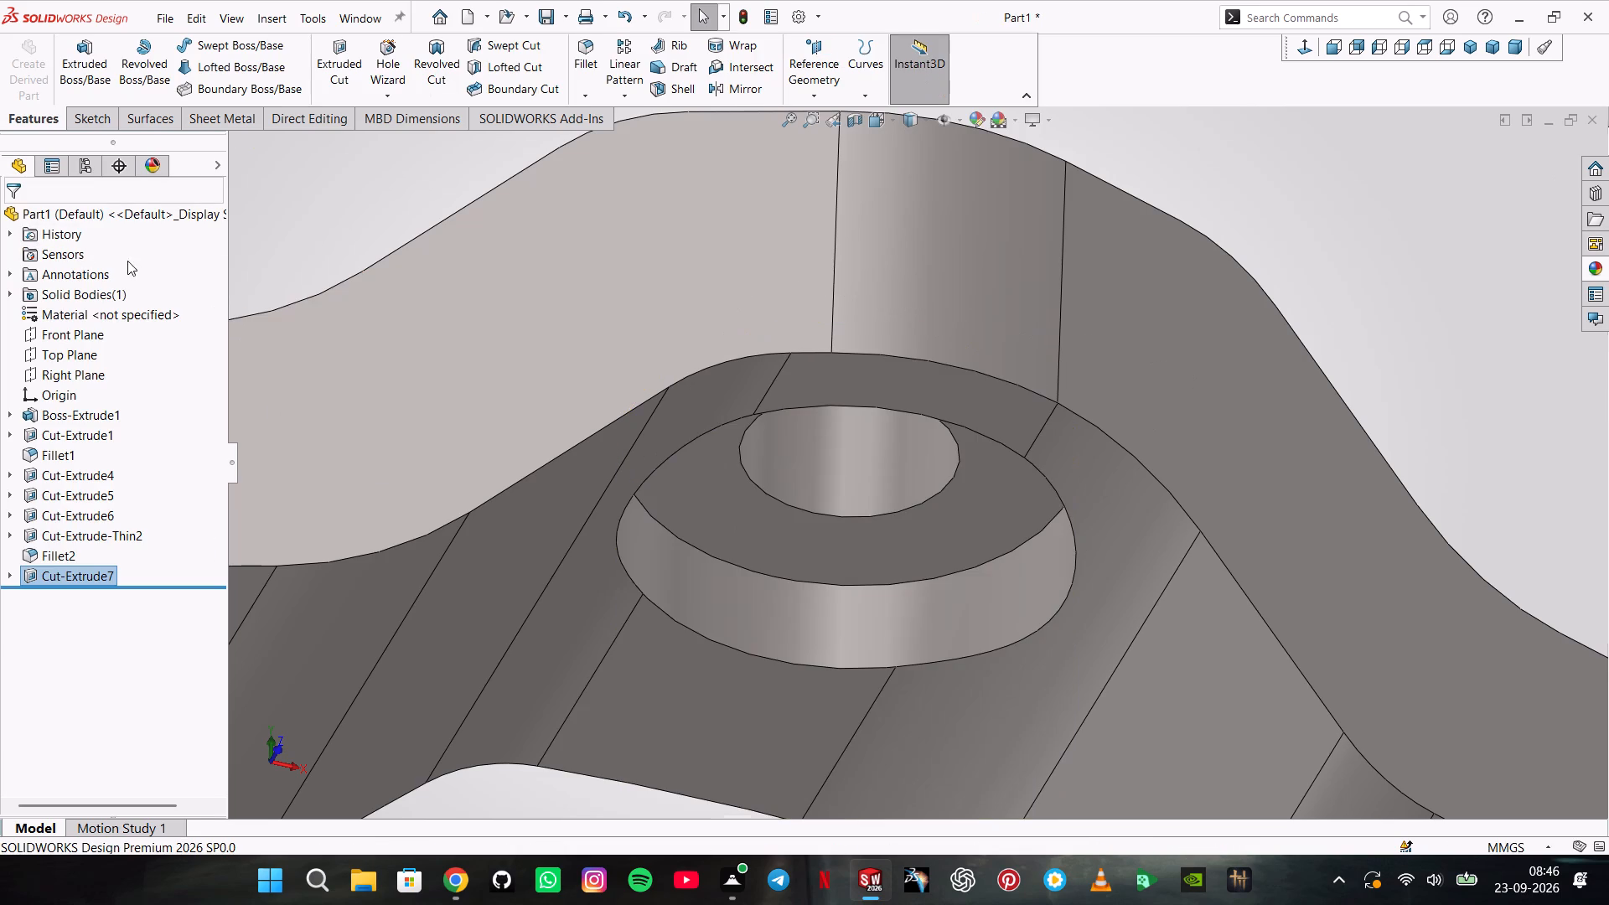
# Examine the underside counterbore around the middle hole and switch the part to the isometric view.
pyautogui.moveTo(410, 184); pyautogui.dragTo(390, 225, button='middle')
pyautogui.scroll(1, 390, 225)
pyautogui.scroll(2, 461, 229)
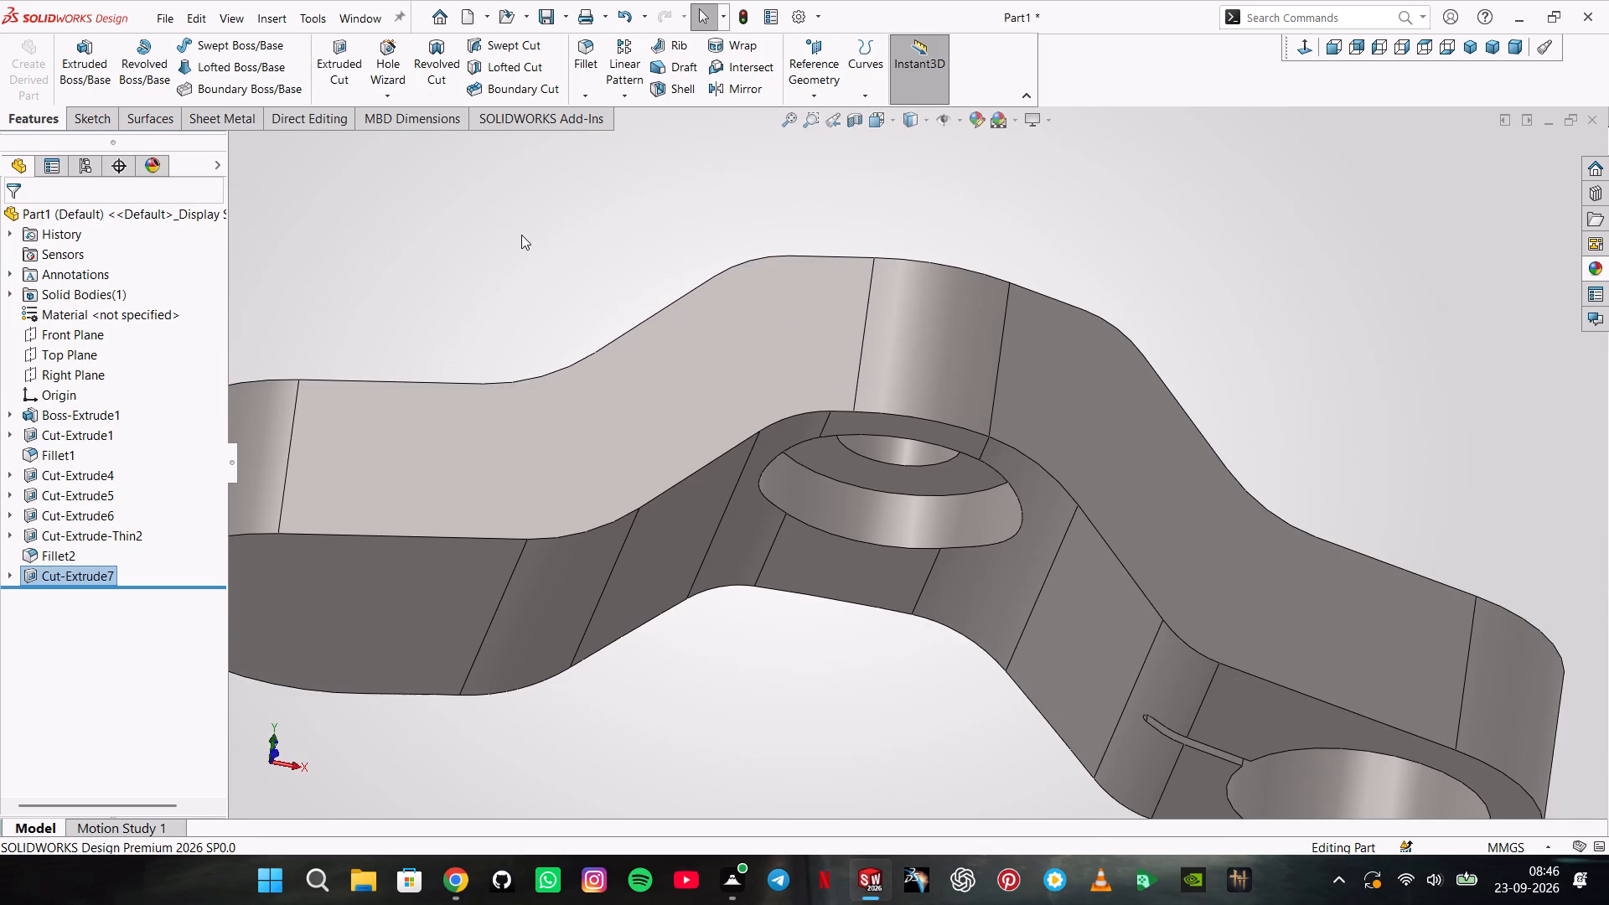
pyautogui.moveTo(521, 235); pyautogui.dragTo(516, 249, button='middle')
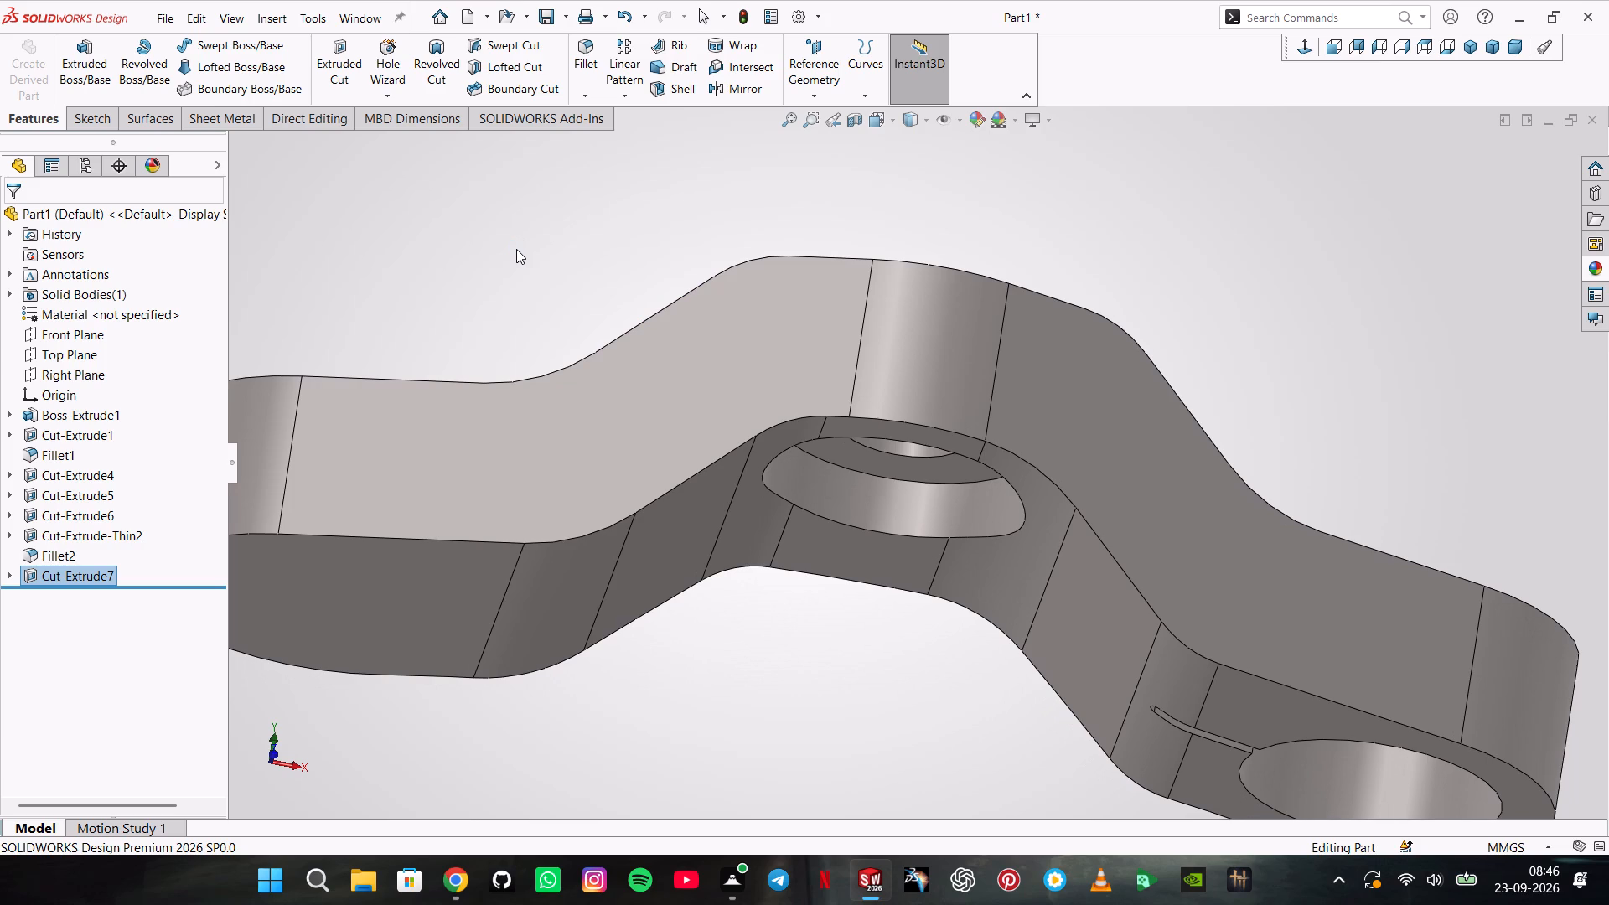
pyautogui.scroll(1, 516, 249)
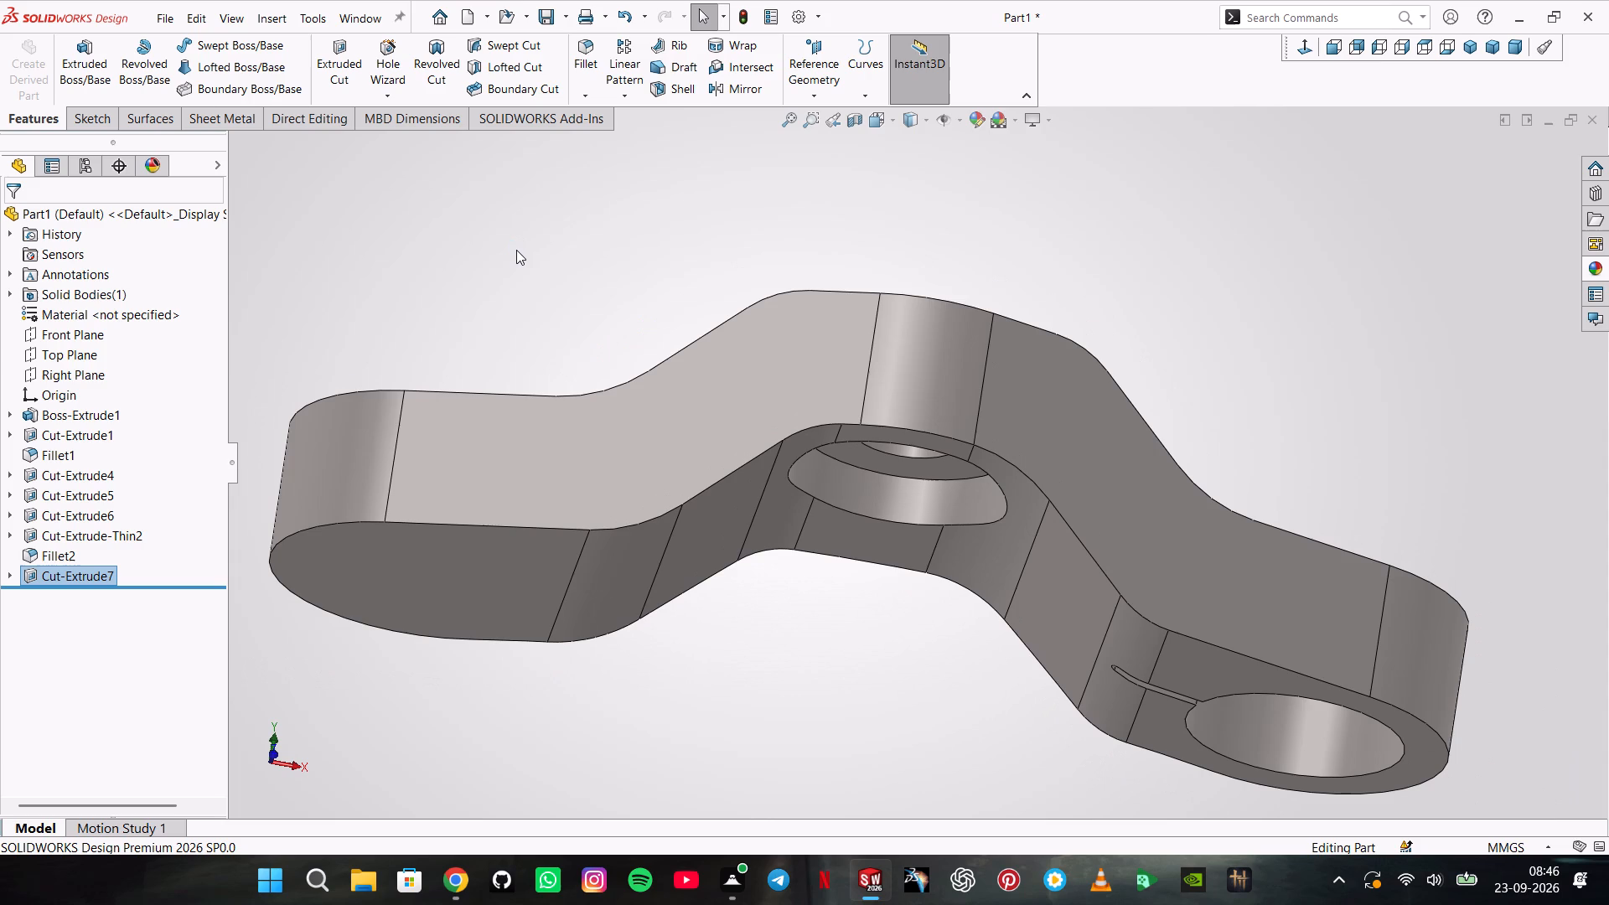
pyautogui.click(1472, 60)
pyautogui.click(1469, 47)
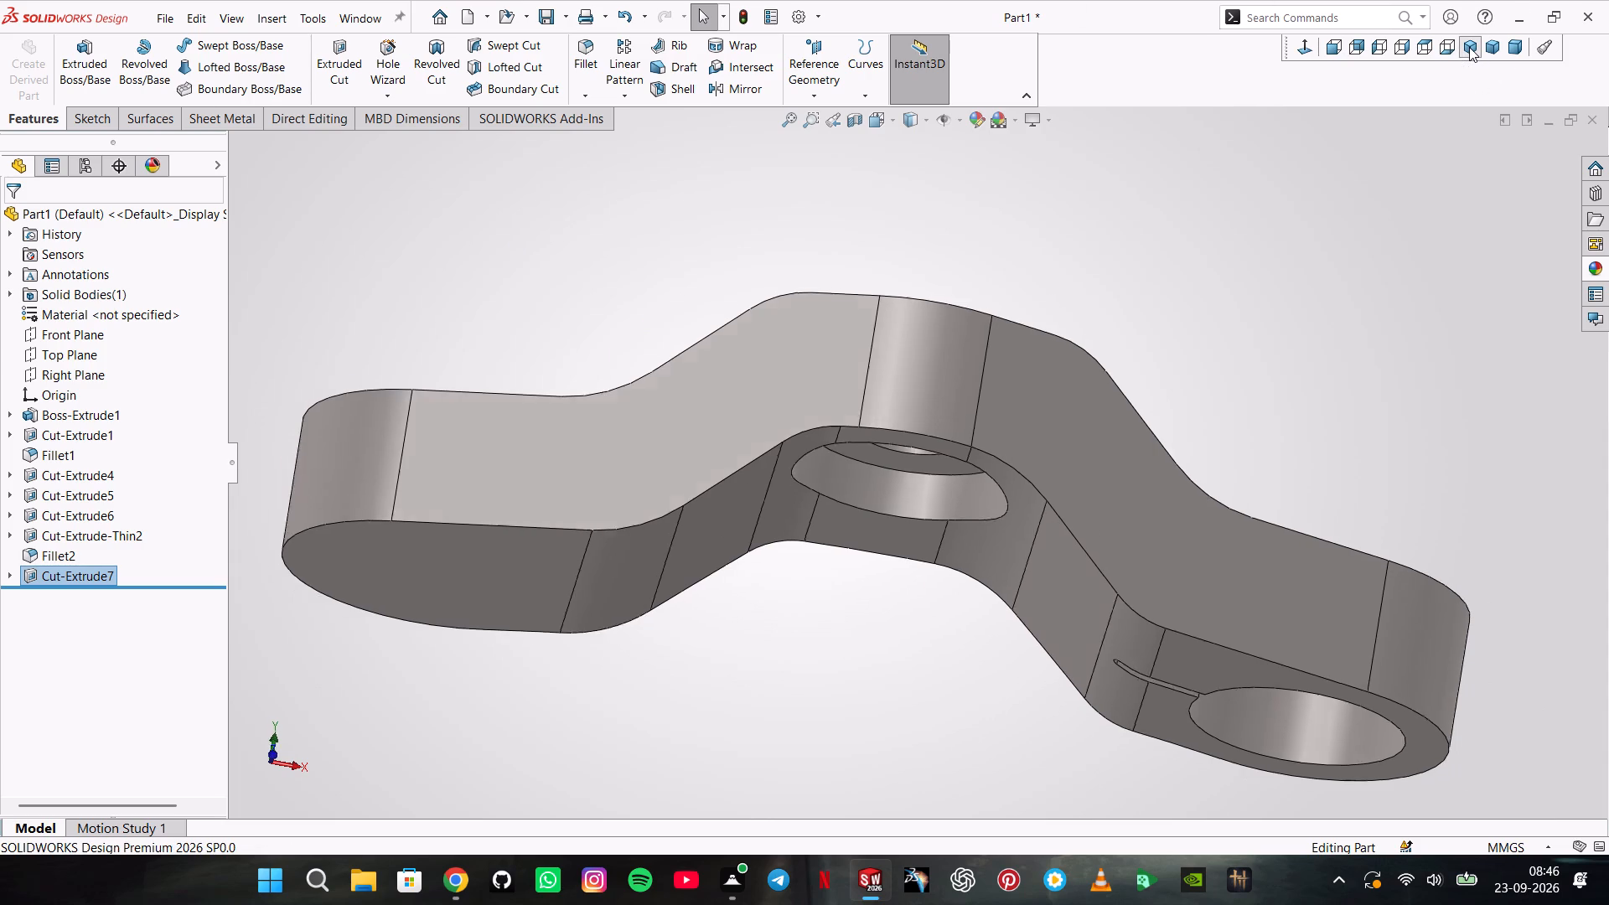
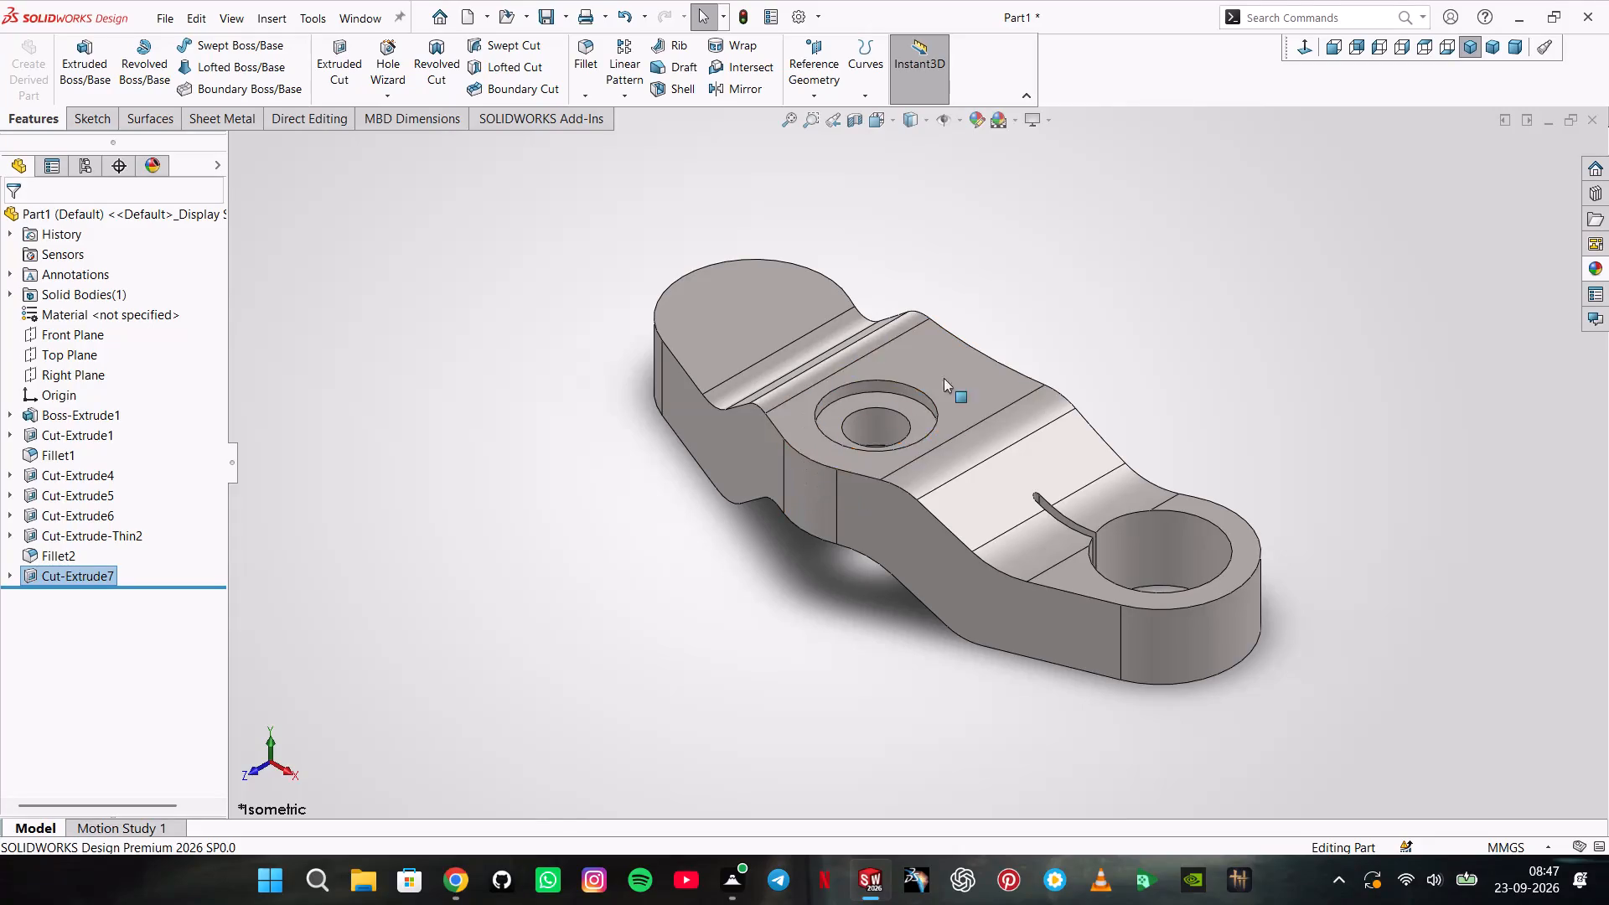
# Start a sketch on the middle lobe's top face and draw a vertical centreline about 84 mm long from the origin.
pyautogui.click(956, 354)
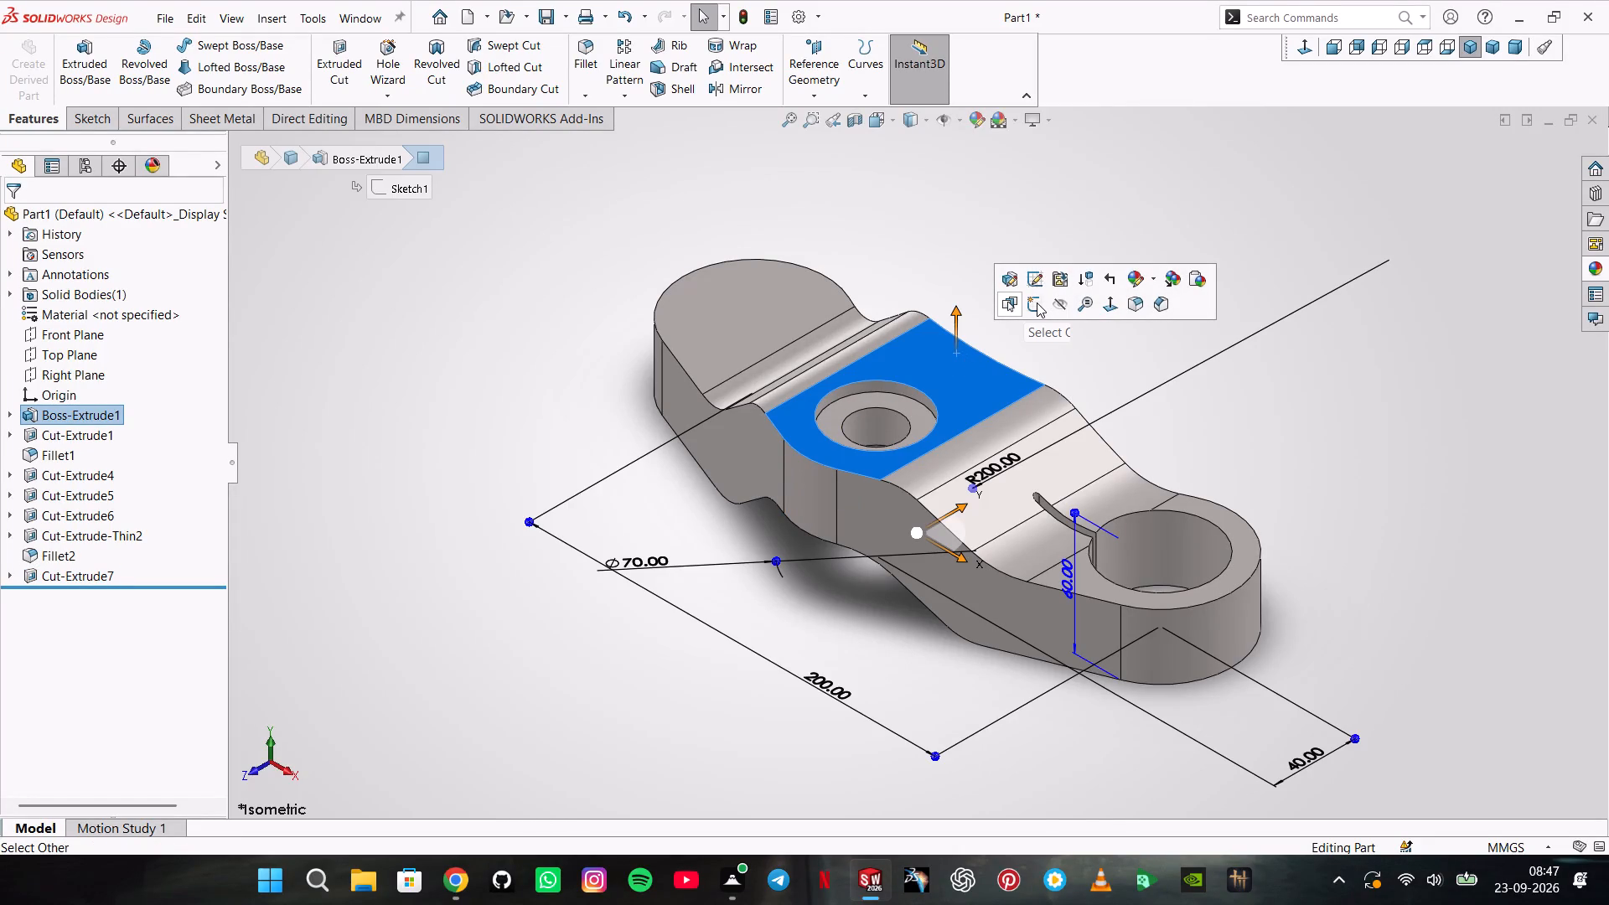
pyautogui.click(1037, 303)
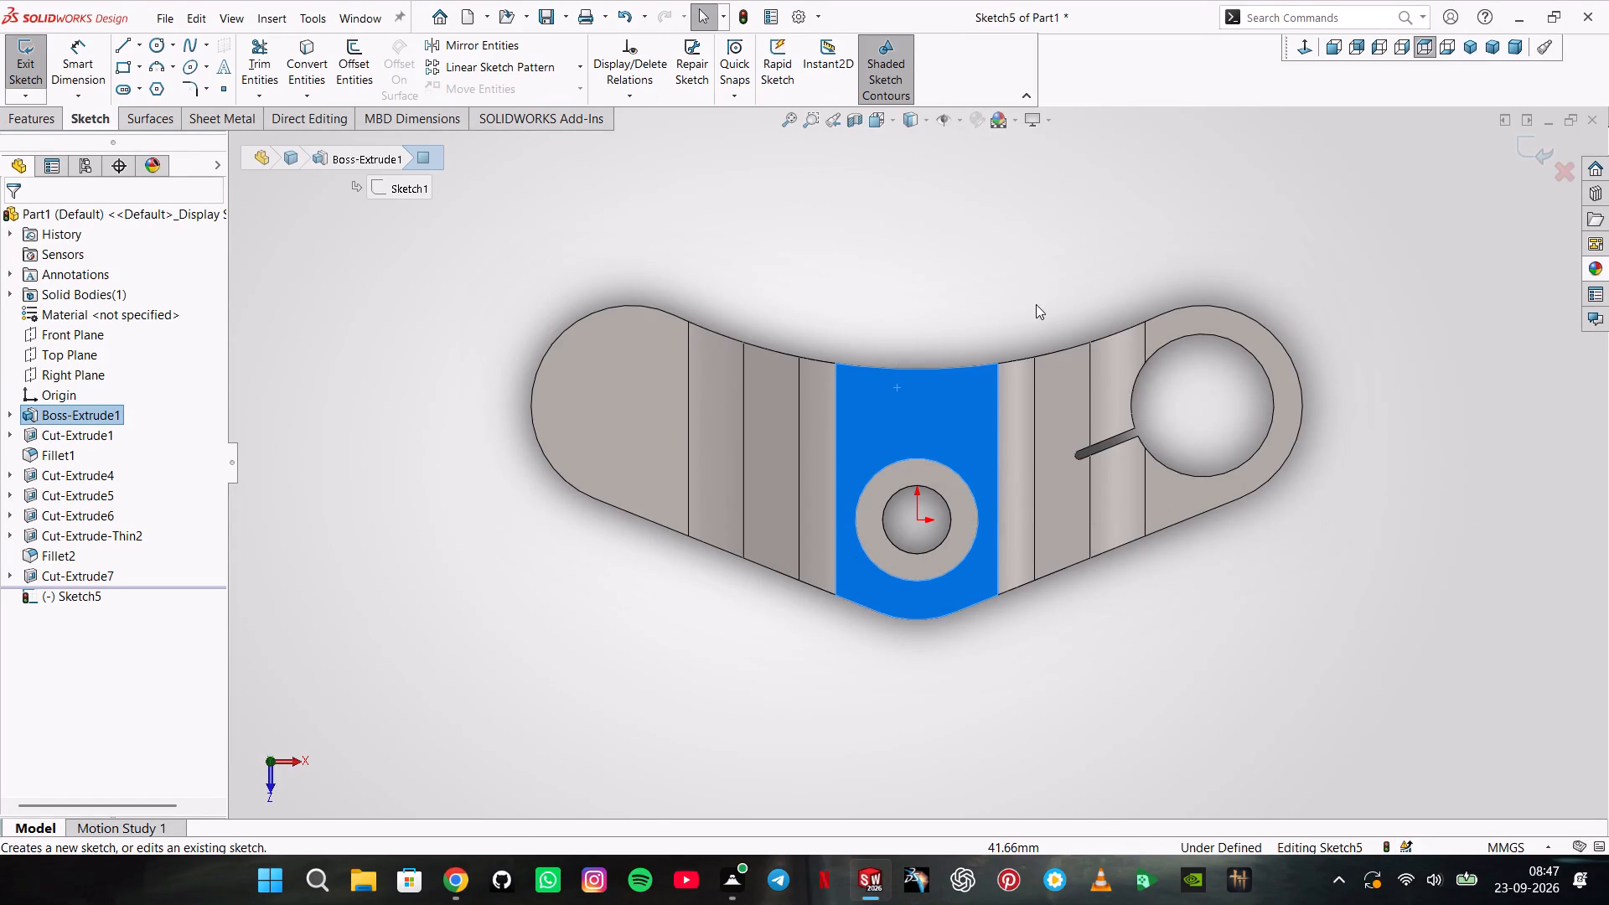
pyautogui.click(144, 44)
pyautogui.click(132, 96)
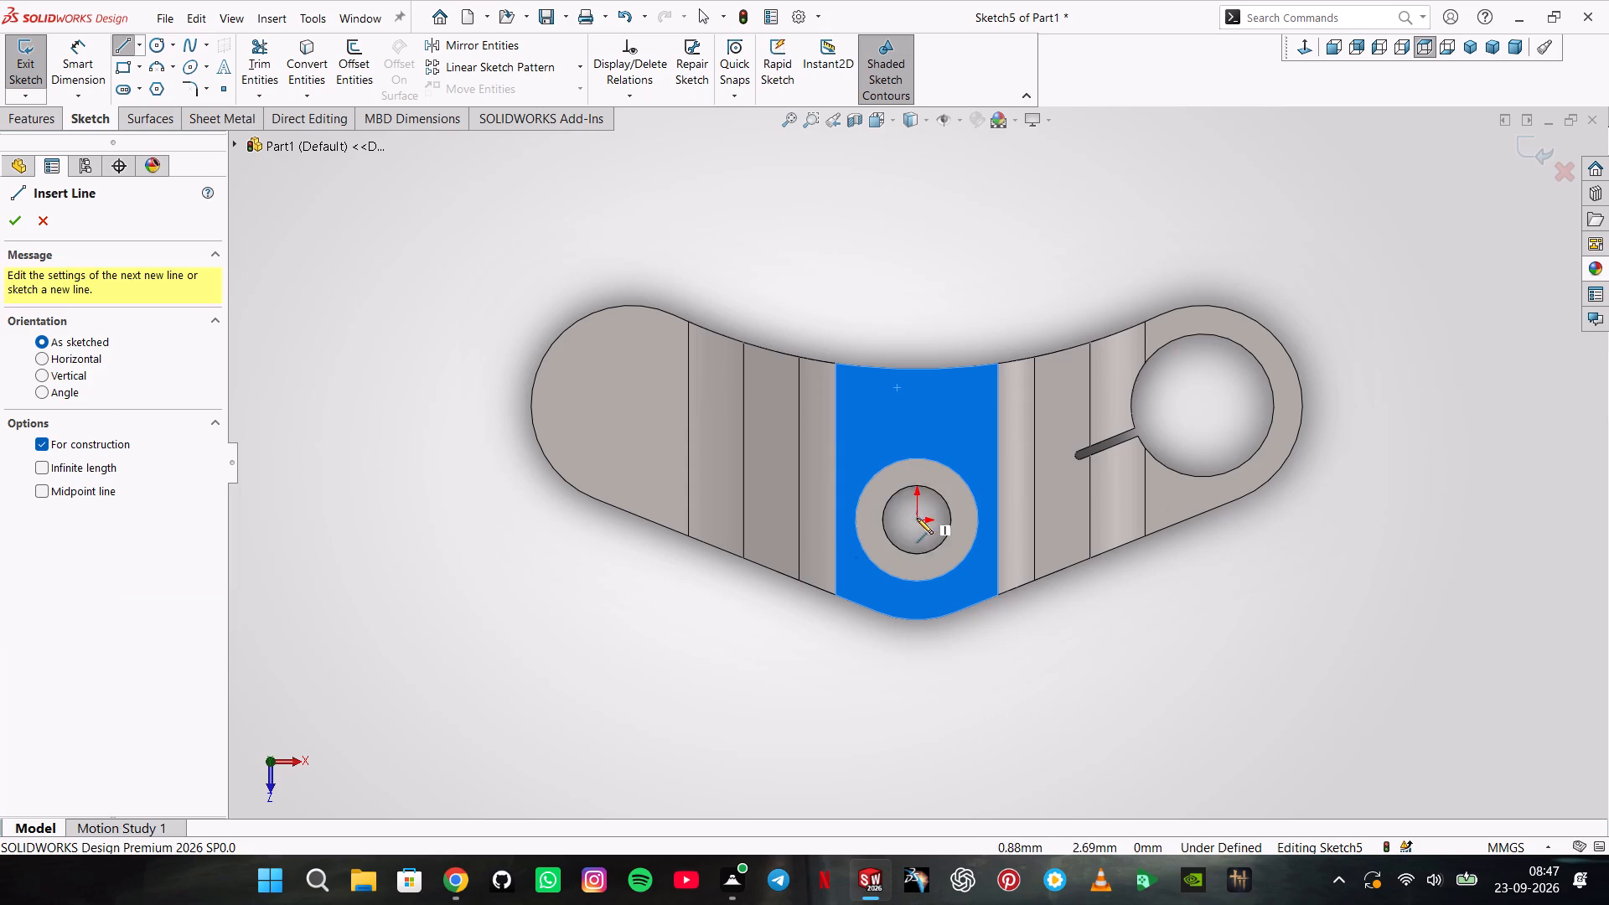
pyautogui.click(913, 523)
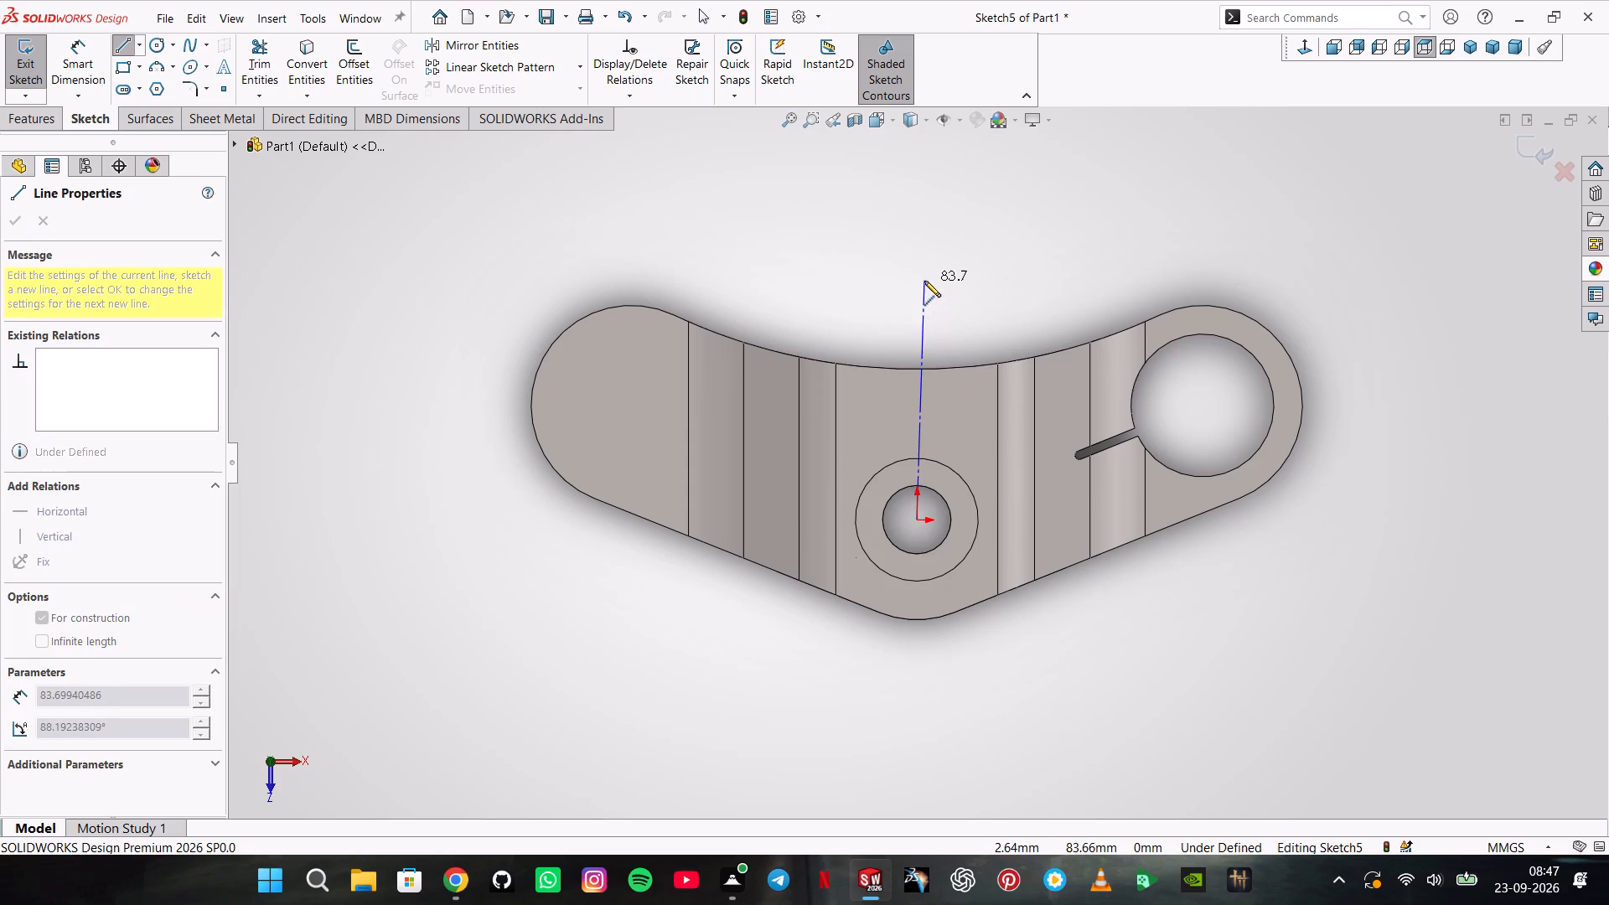
pyautogui.click(920, 282)
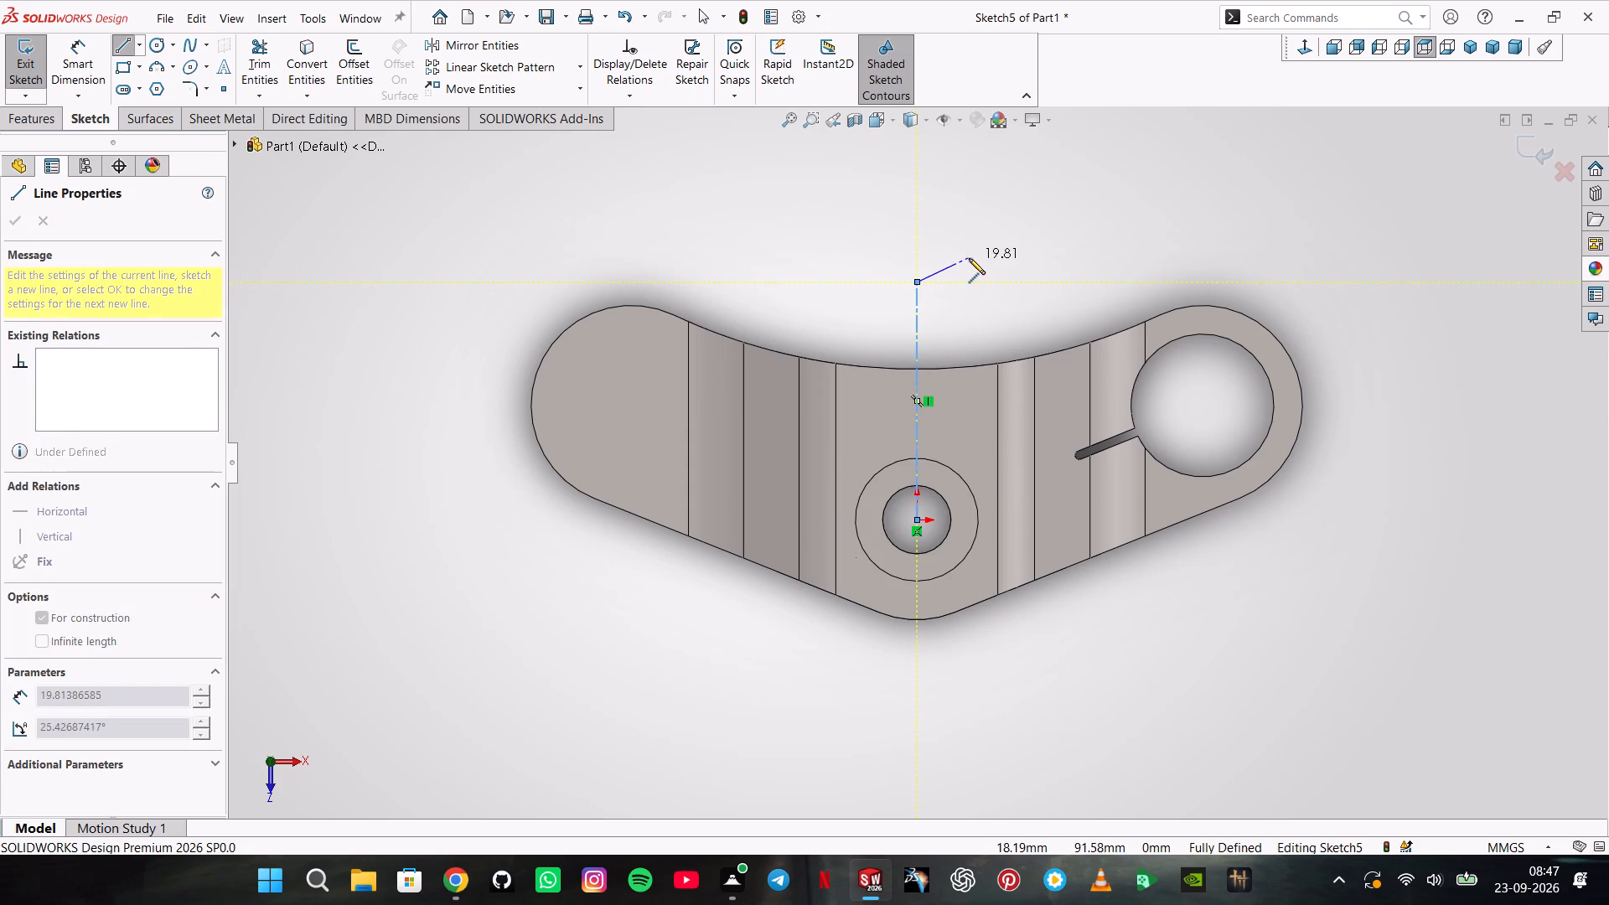
pyautogui.doubleClick(969, 258)
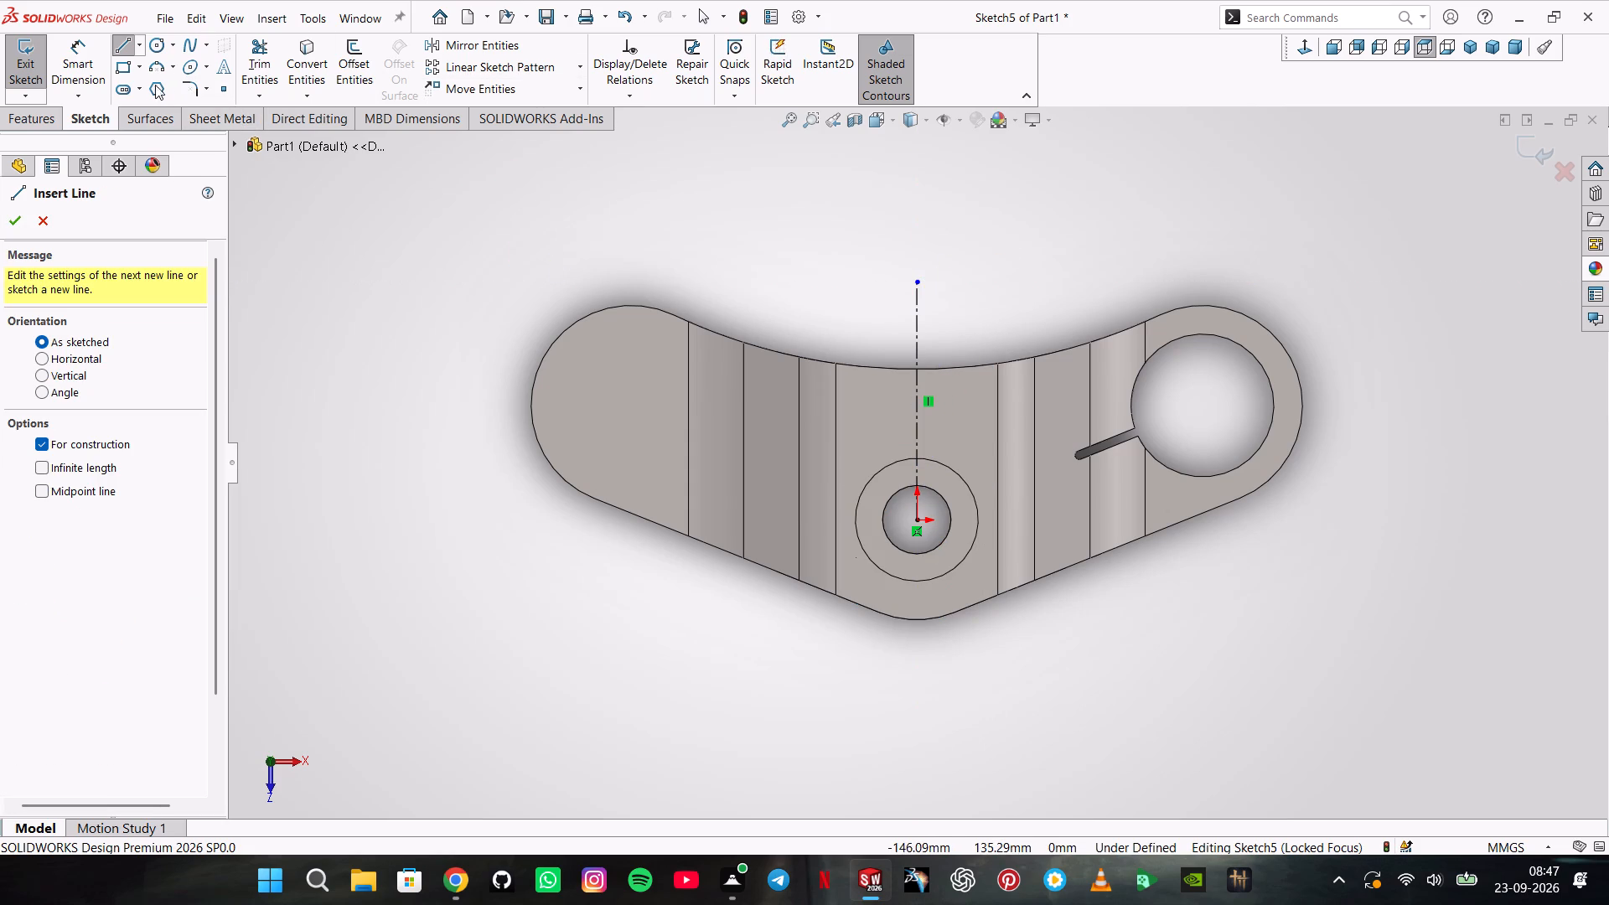
# Sketch a centerpoint arc slot above the middle hole, centred on the centreline, with about 35 mm arc radius and 18 mm width.
pyautogui.click(138, 96)
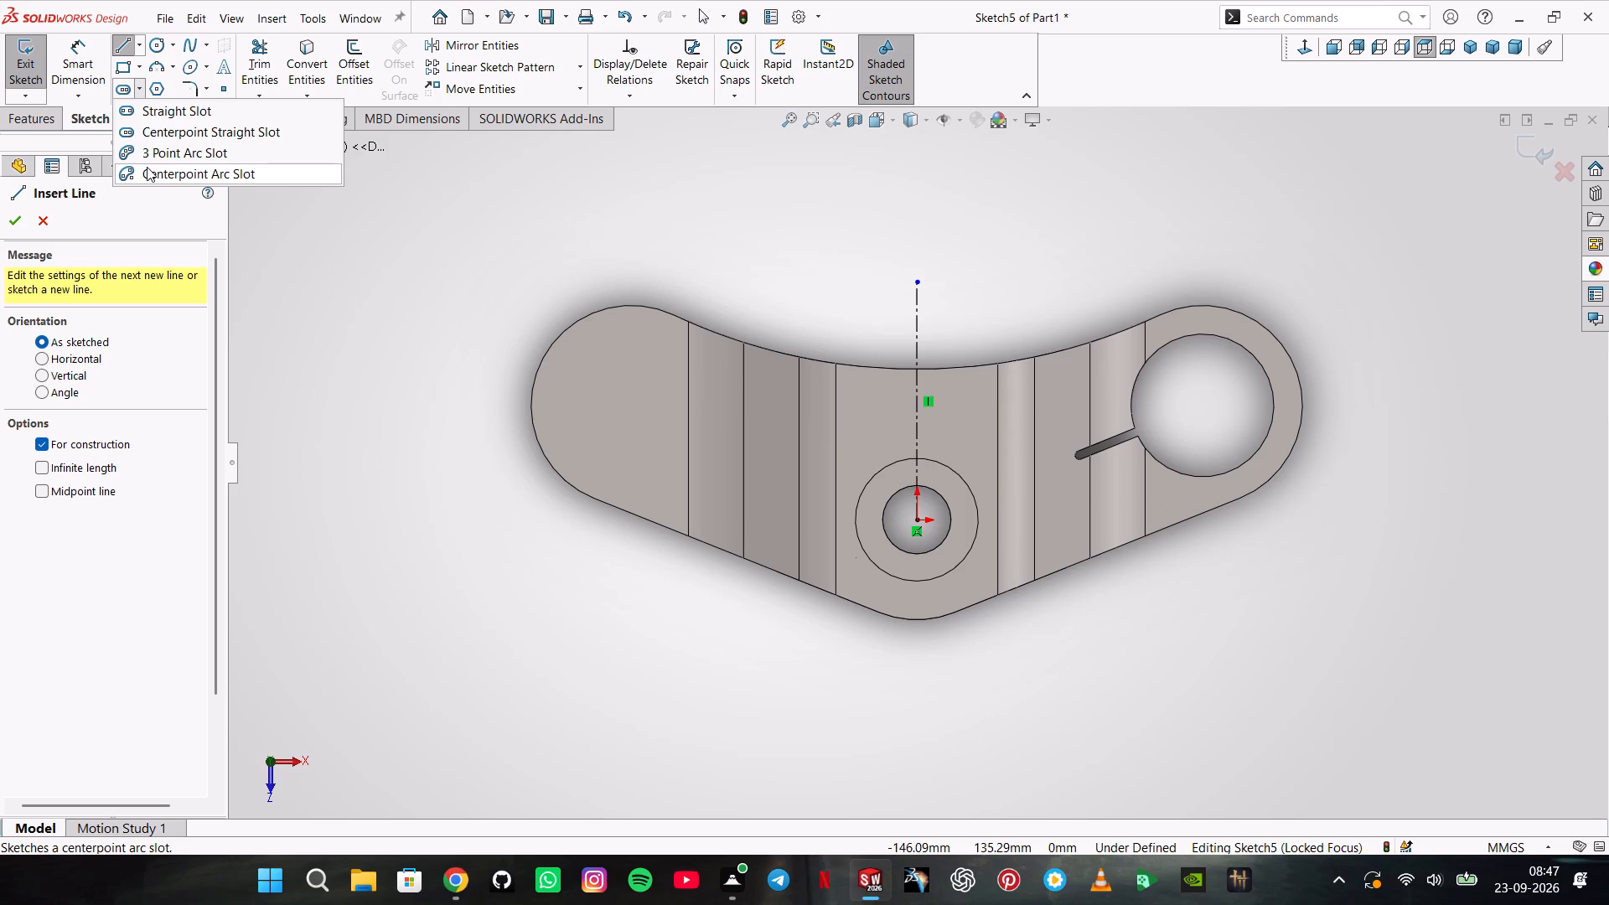
pyautogui.click(147, 167)
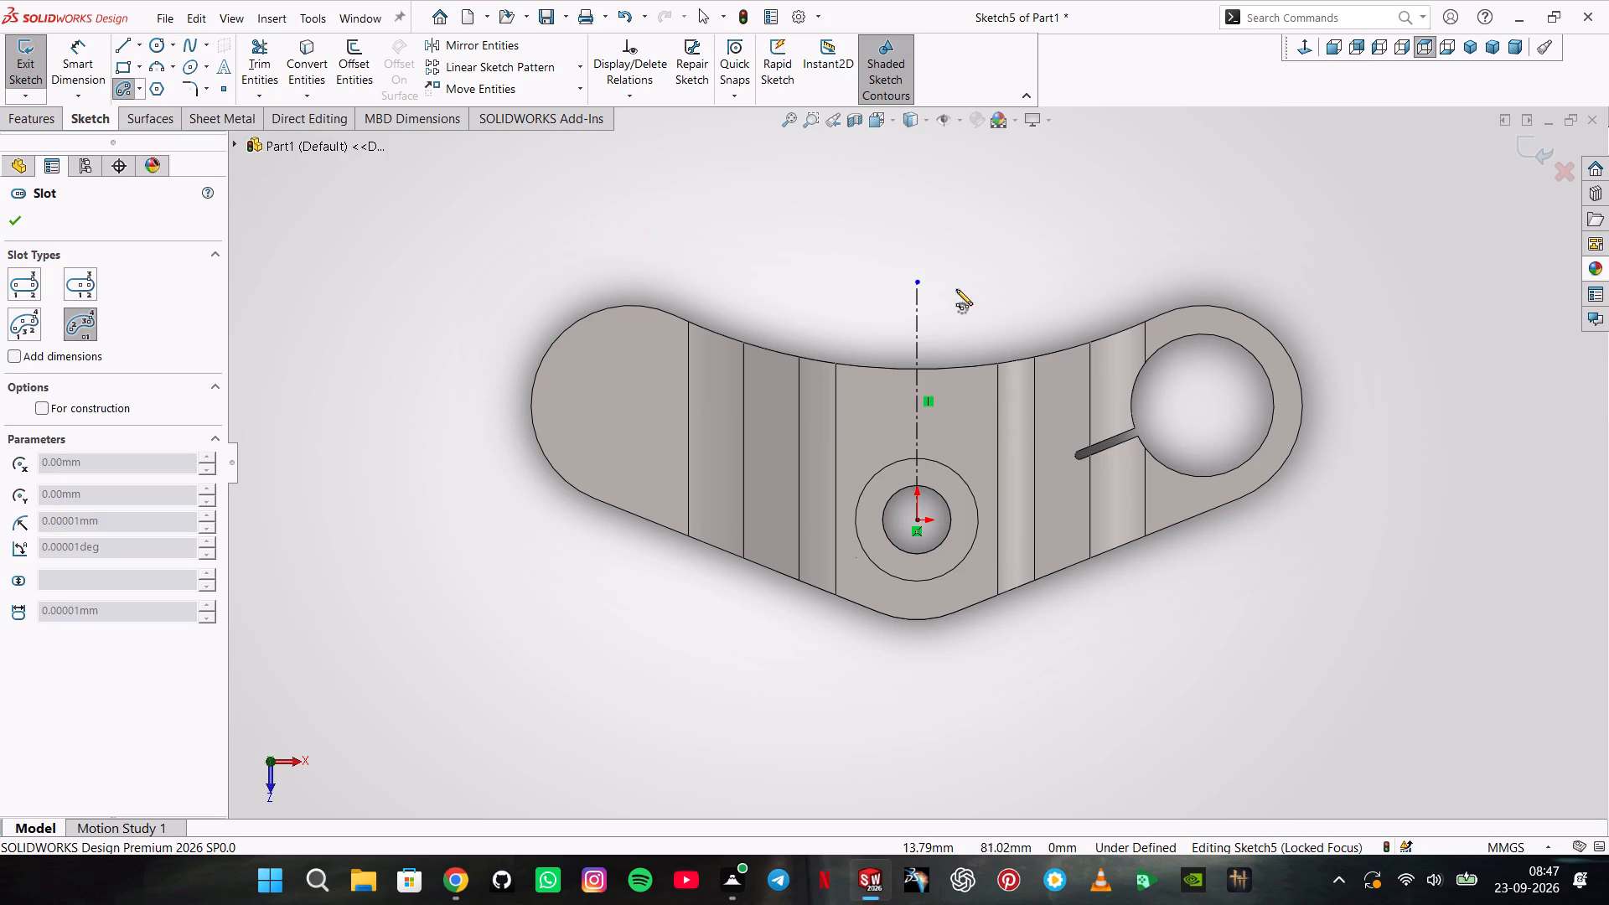
pyautogui.click(916, 330)
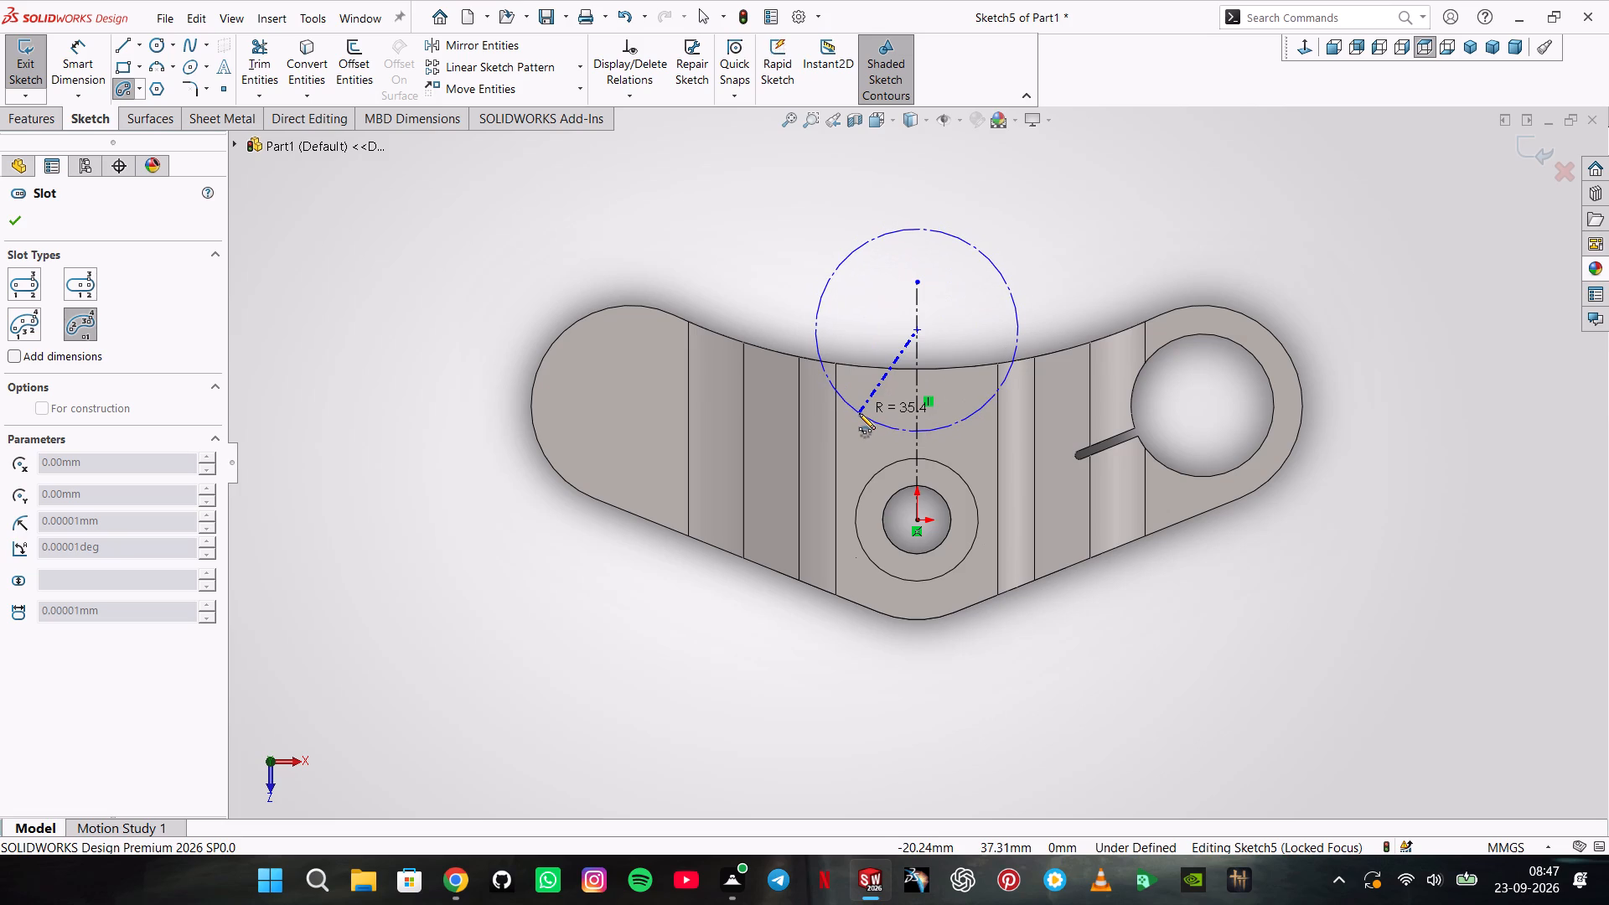
pyautogui.click(858, 411)
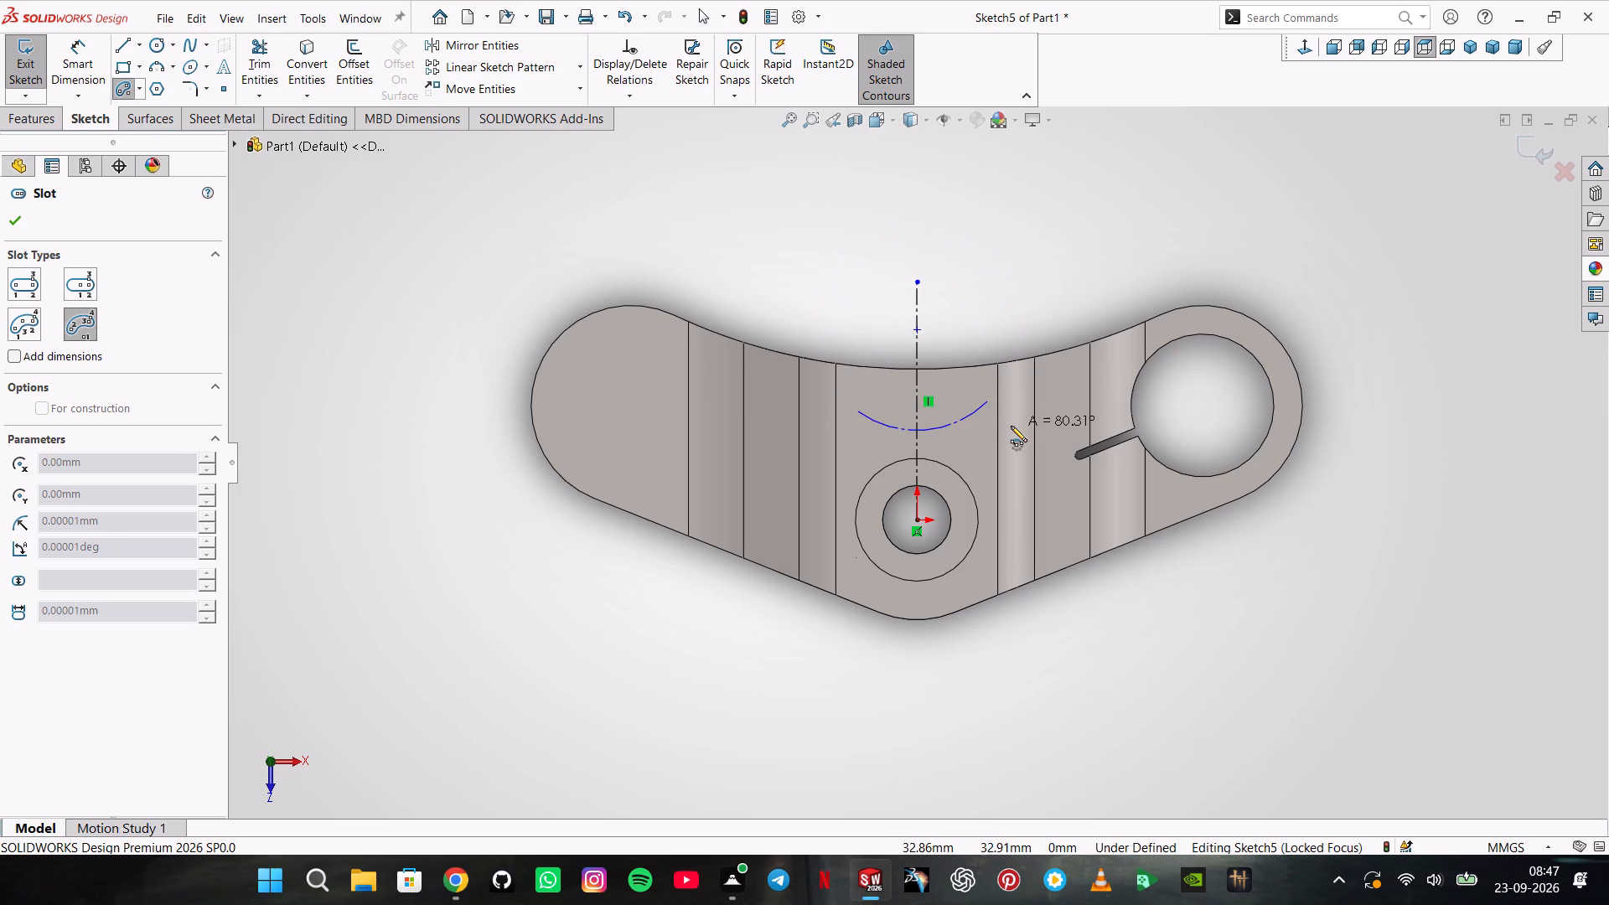
pyautogui.click(975, 432)
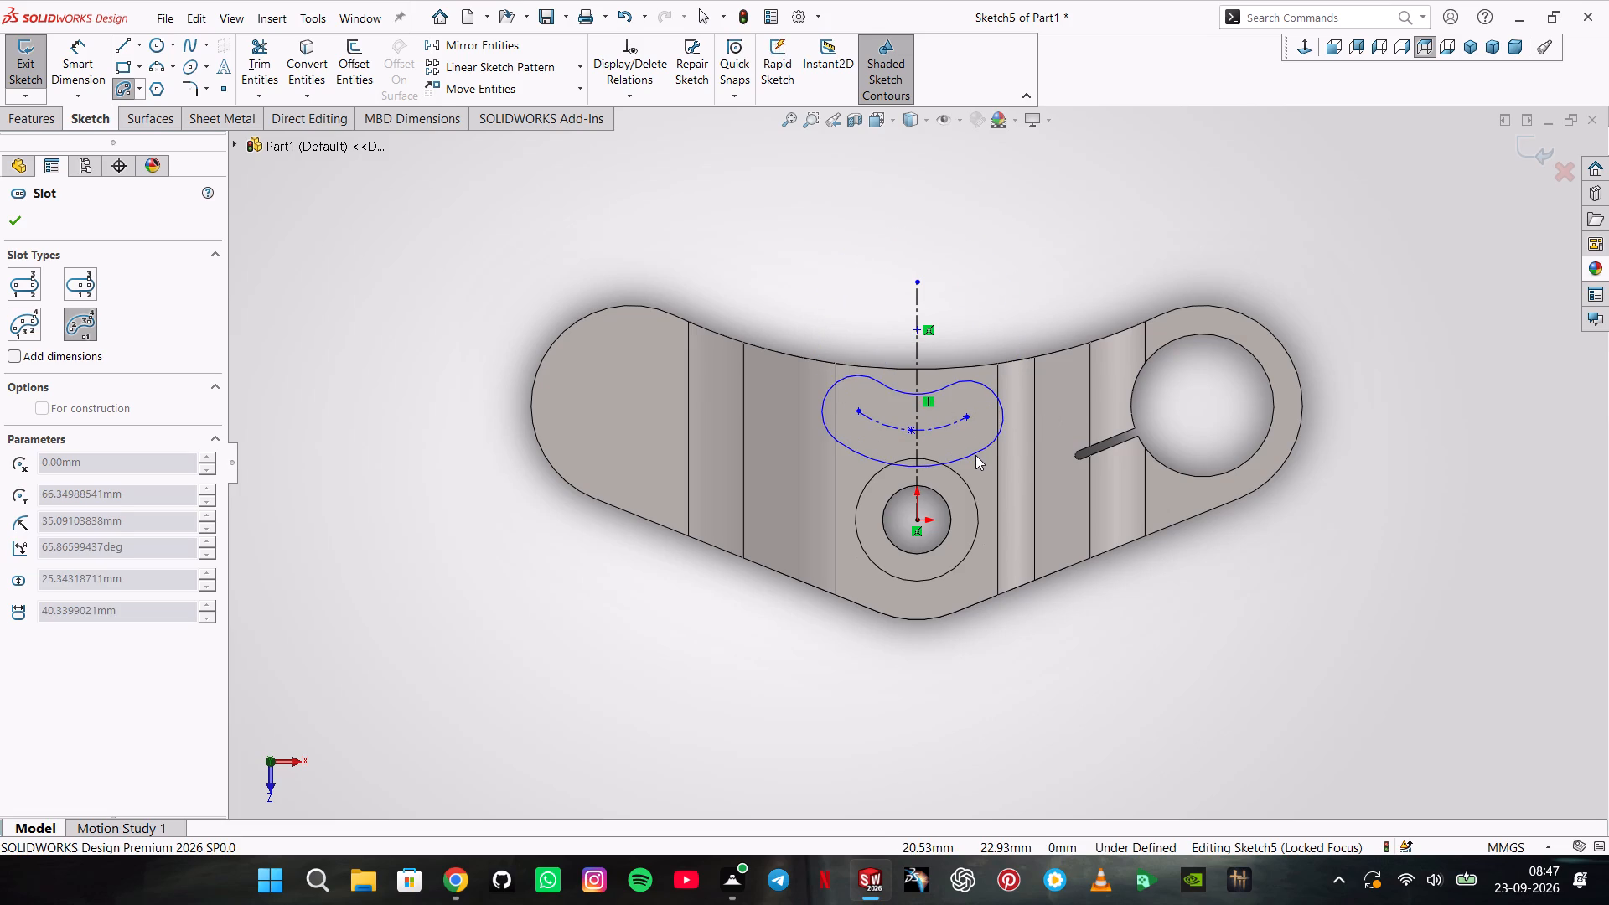
pyautogui.click(976, 442)
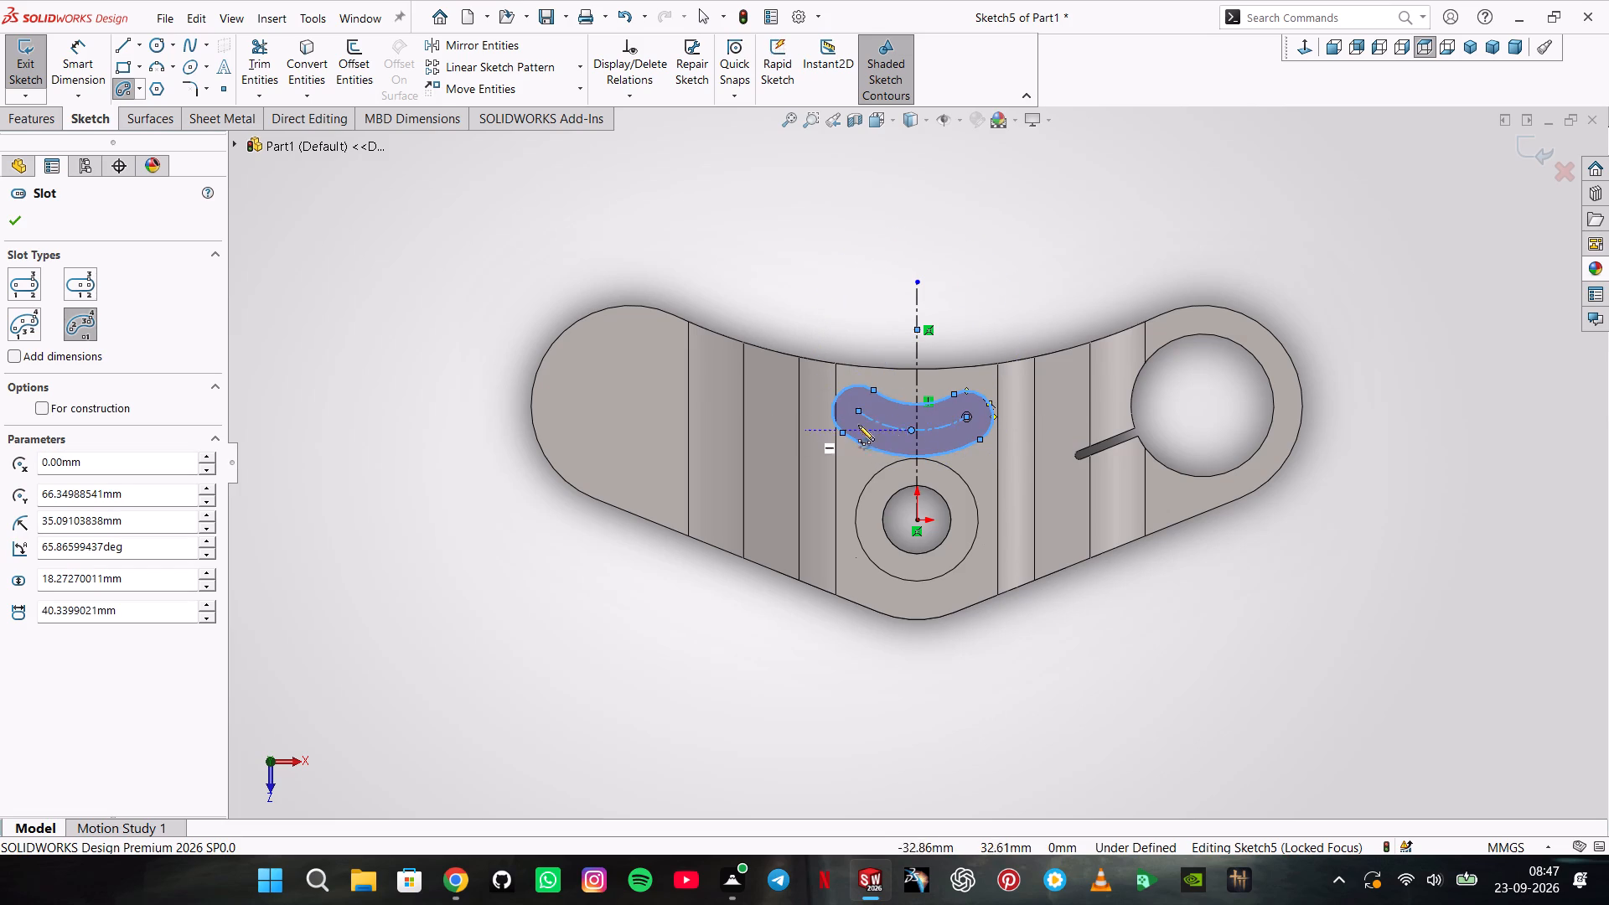
pyautogui.scroll(-4, 976, 414)
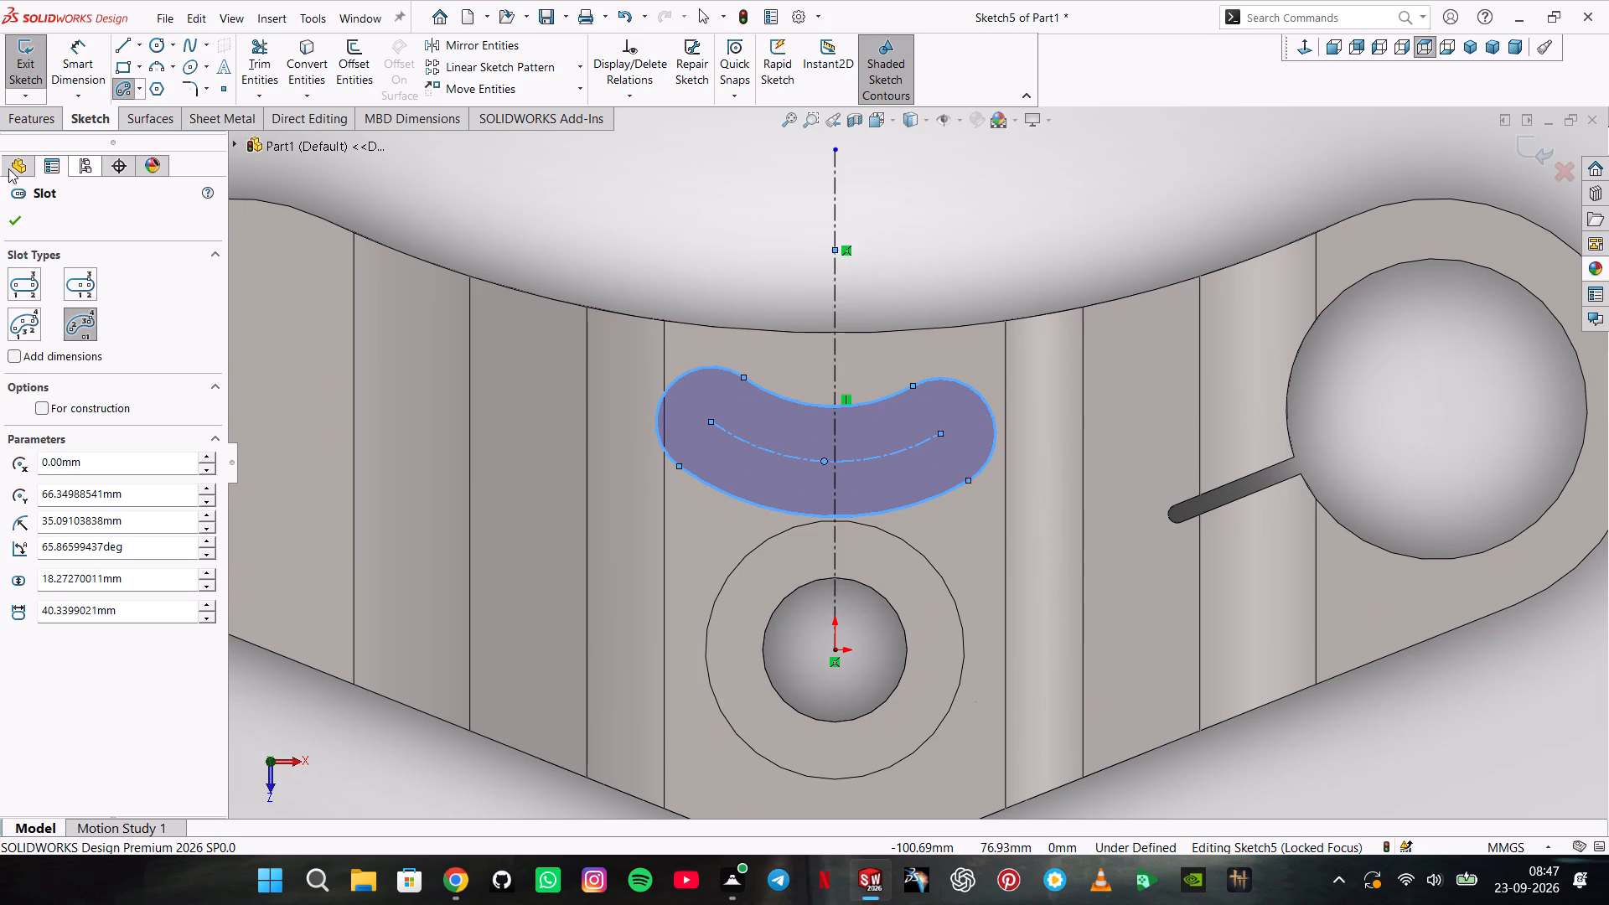
pyautogui.click(3, 213)
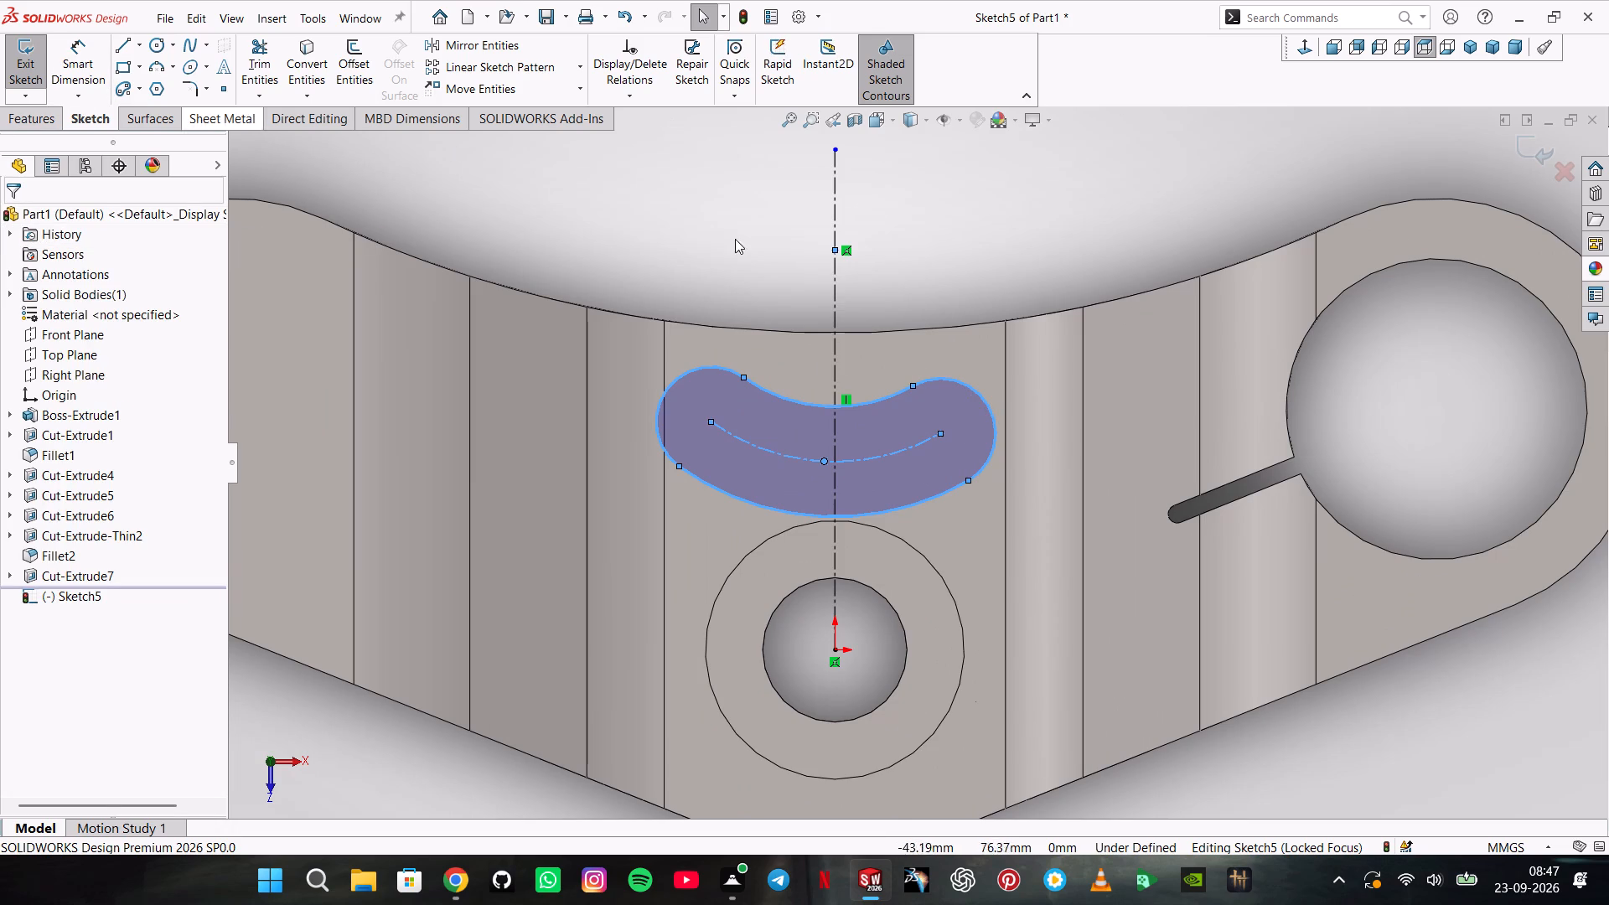
# Make the midpoint of the slot's centre arc coincident with the vertical centreline.
pyautogui.keyDown('shift'); pyautogui.click(715, 420); pyautogui.keyUp('shift')
pyautogui.keyDown('shift'); pyautogui.click(945, 429); pyautogui.keyUp('shift')
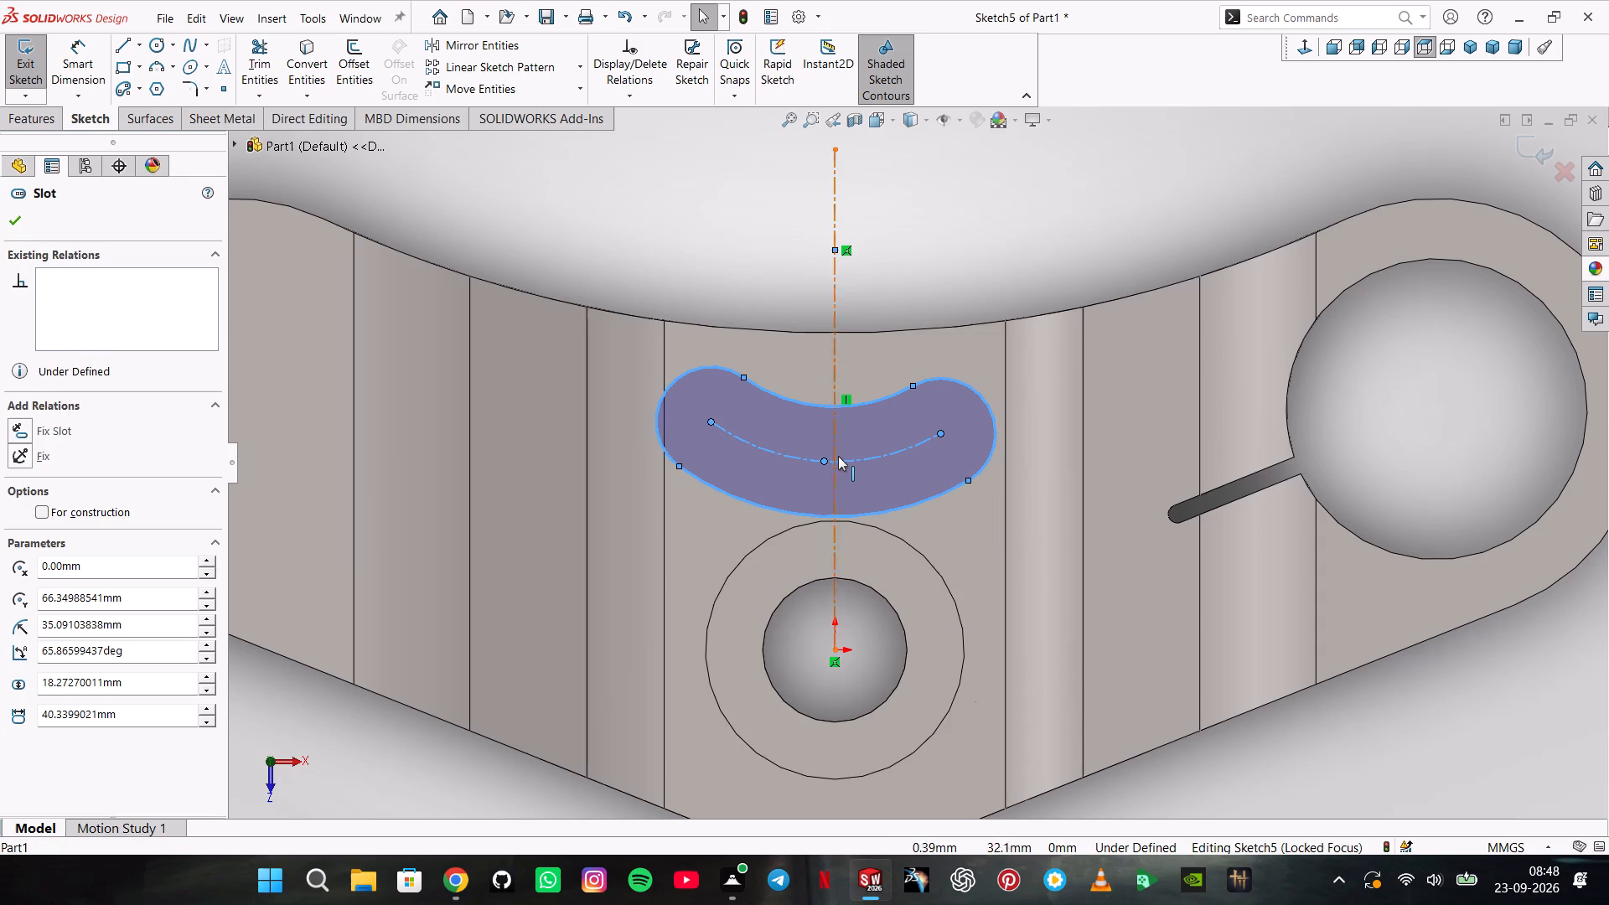
pyautogui.press('Escape')
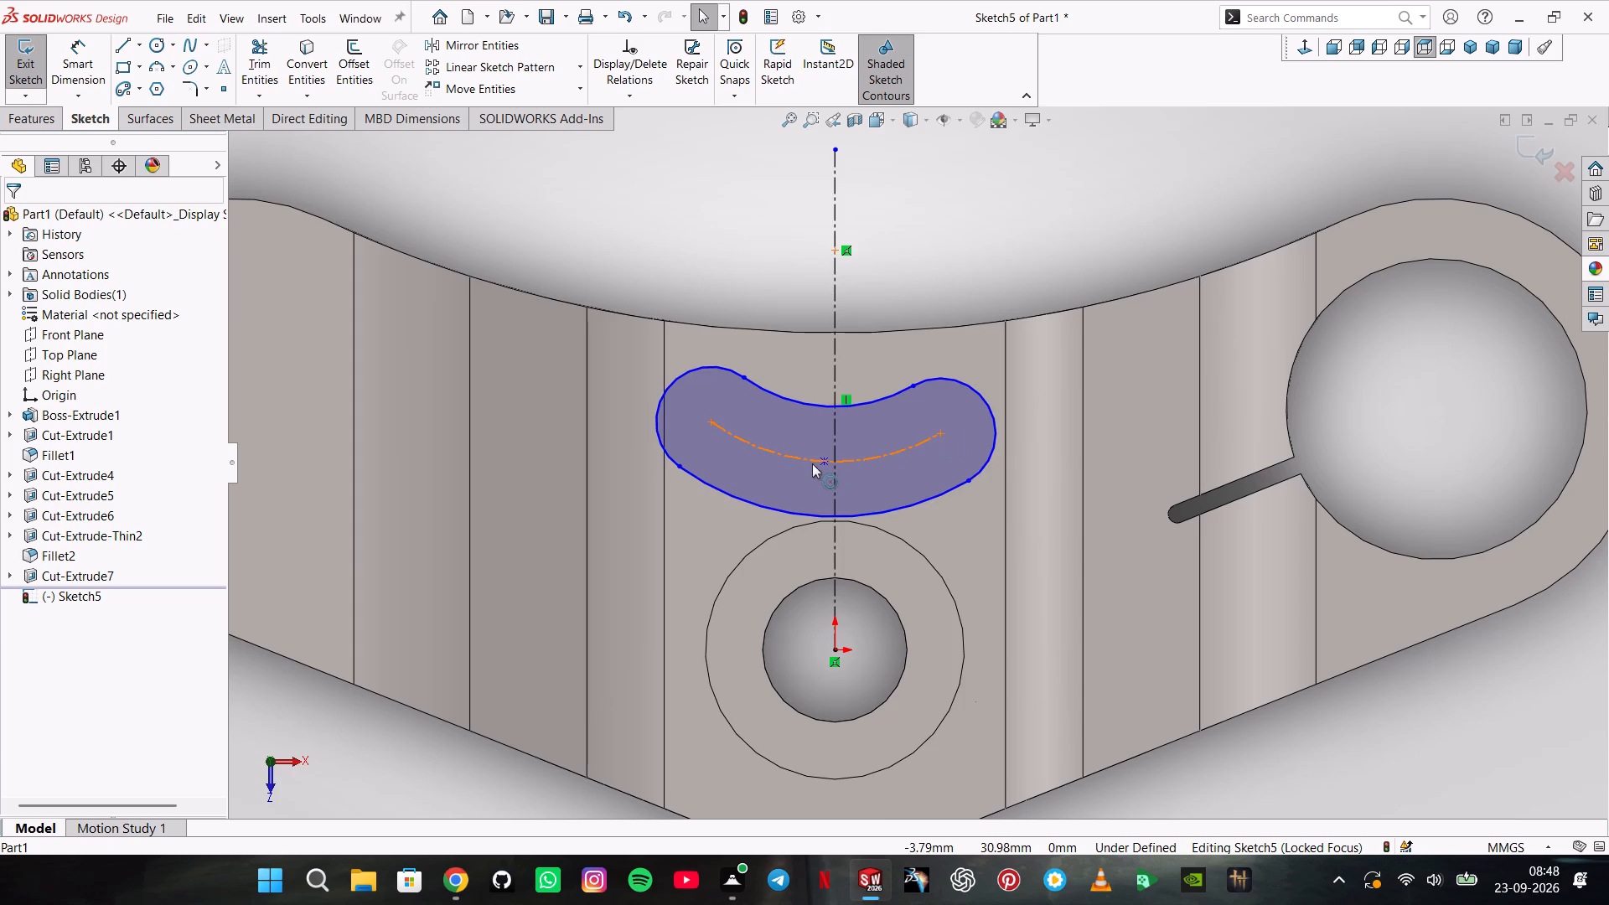
pyautogui.keyDown('ctrl'); pyautogui.click(820, 458); pyautogui.keyUp('ctrl')
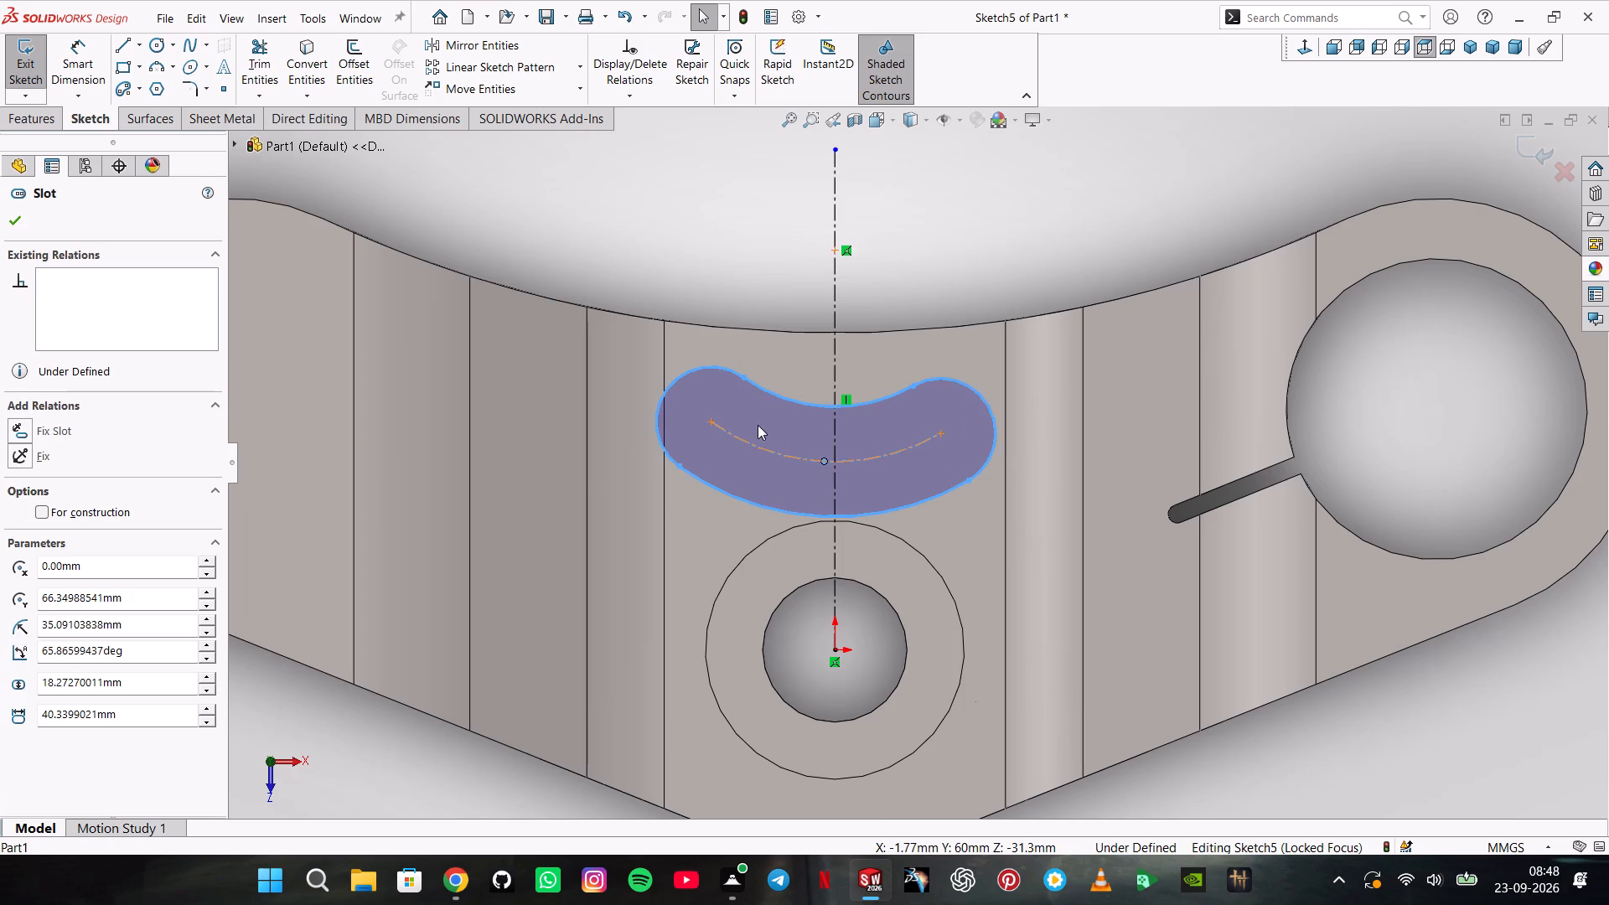
pyautogui.keyDown('ctrl'); pyautogui.click(831, 368); pyautogui.keyUp('ctrl')
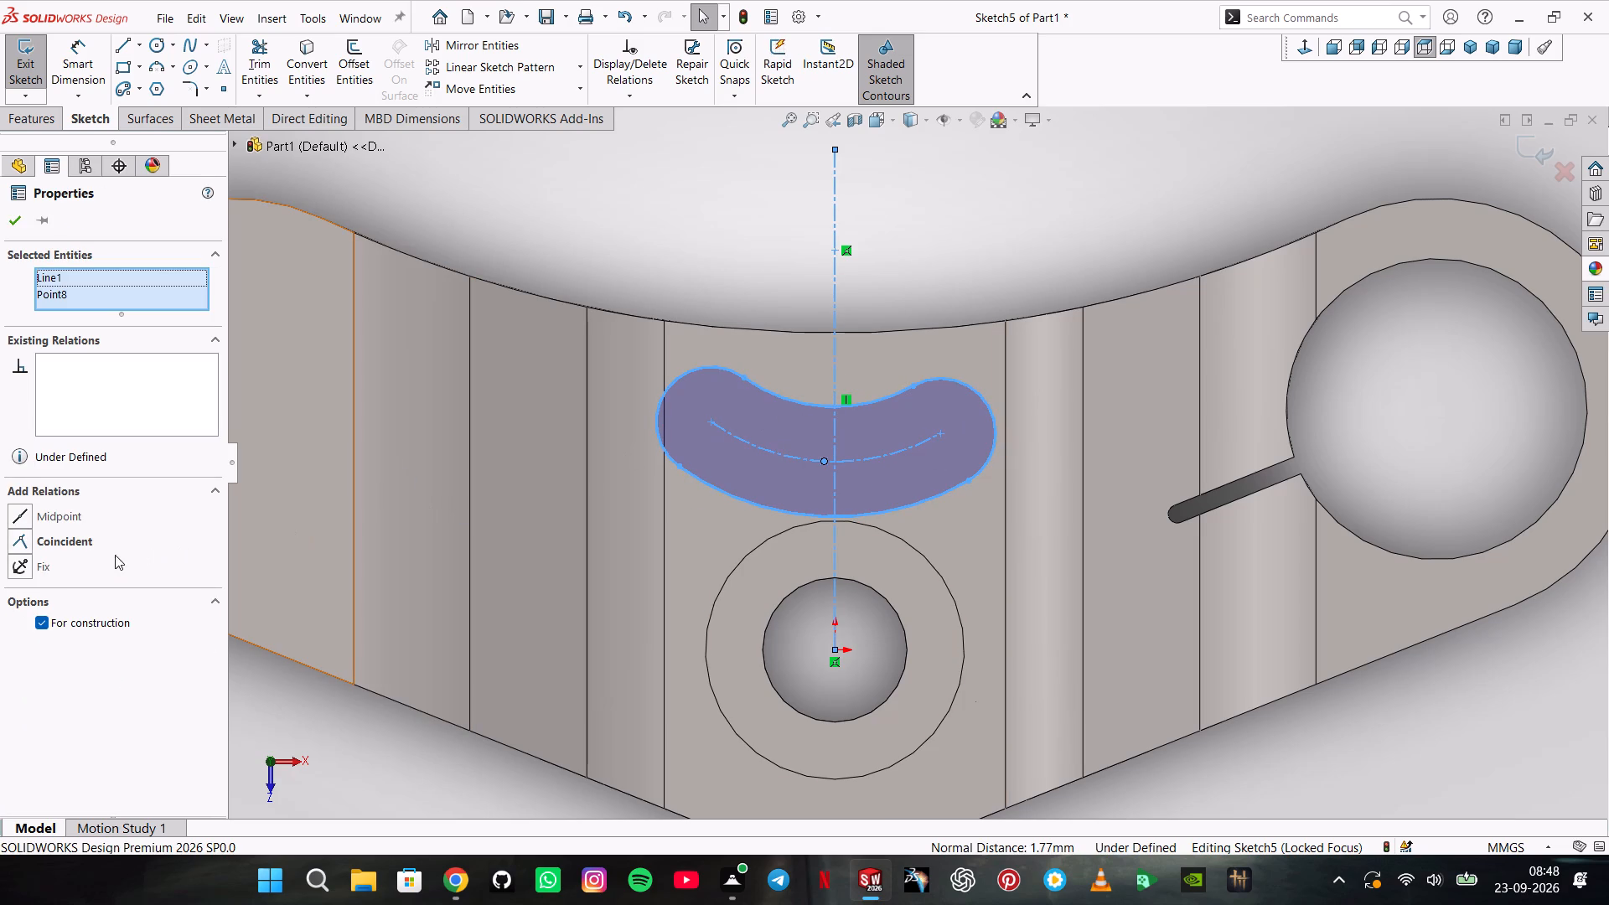
pyautogui.click(98, 551)
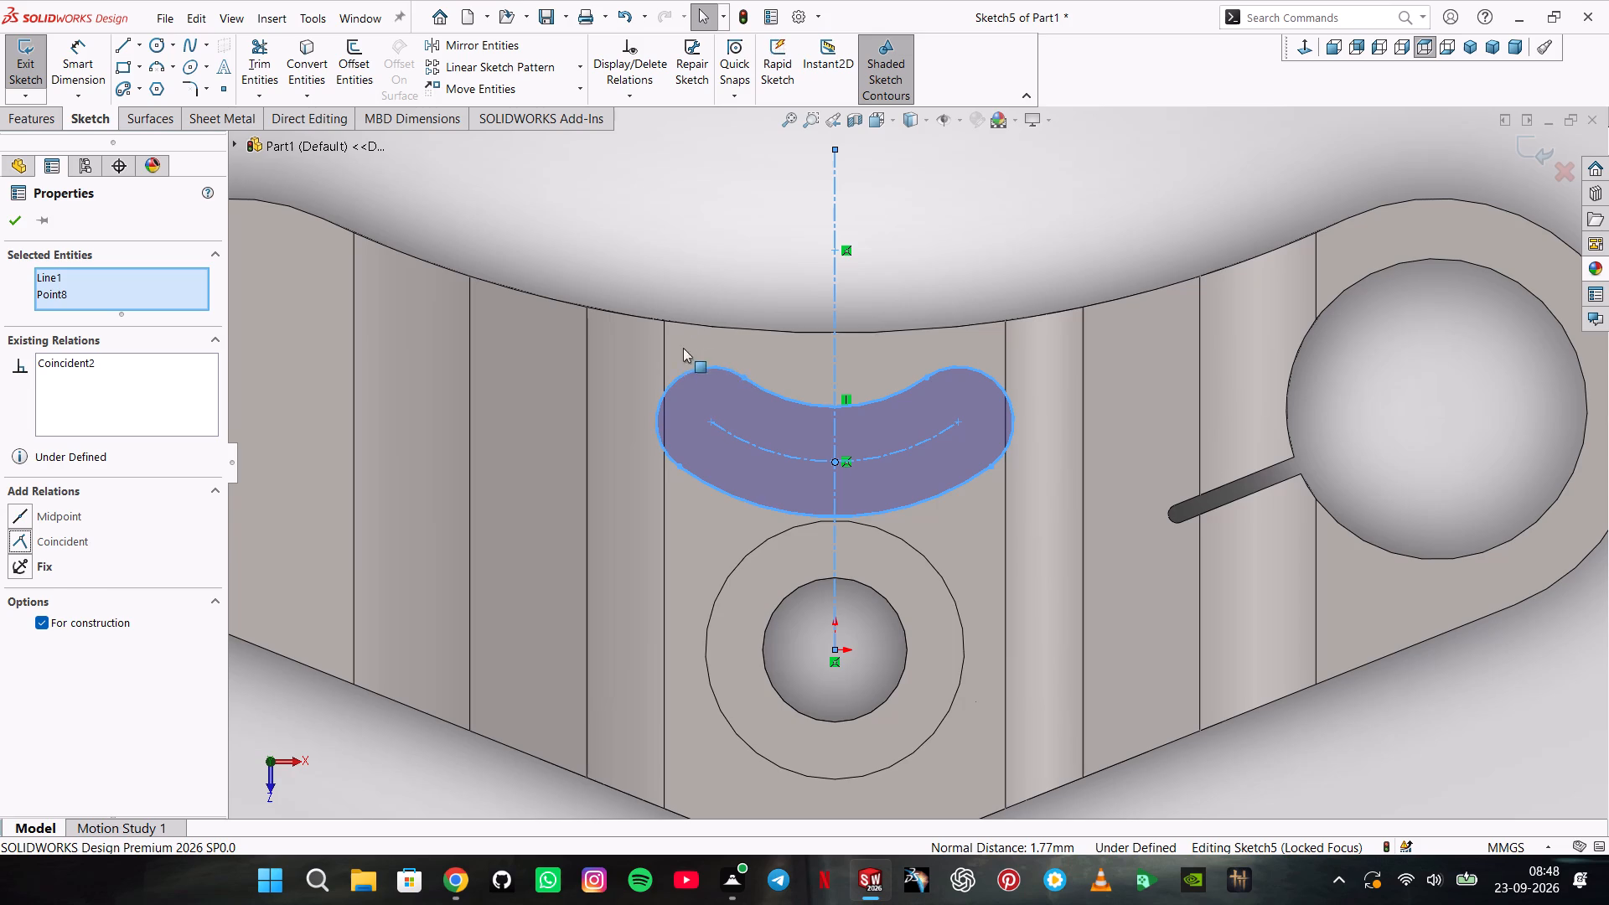
pyautogui.click(453, 230)
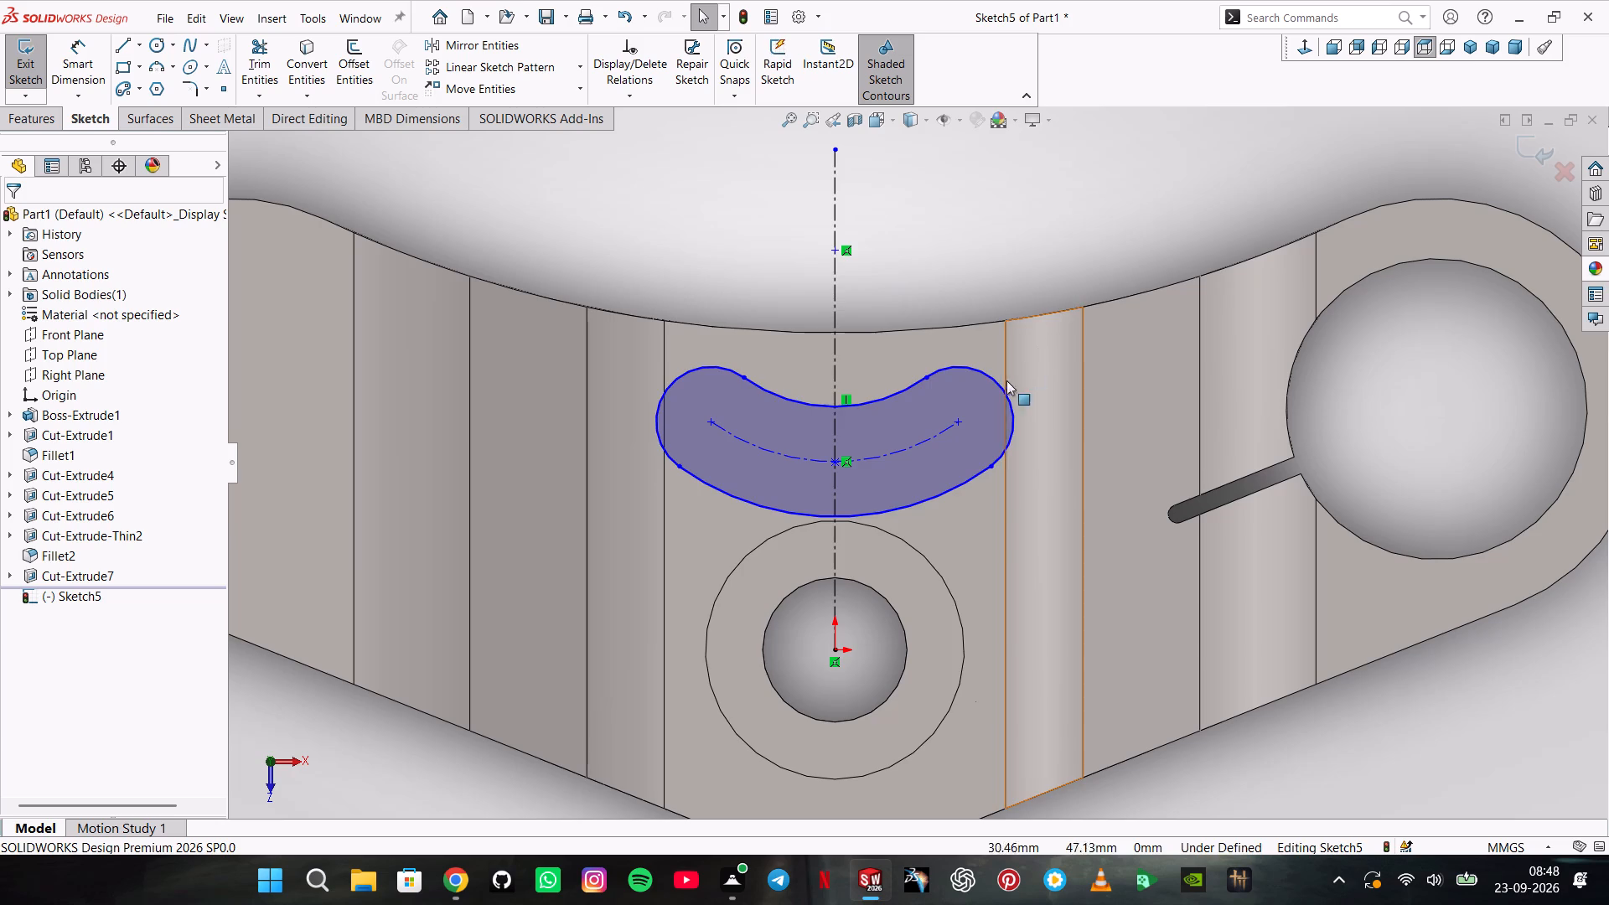
# Dimension the horizontal distance between the slot's two end centres as 32 mm.
pyautogui.click(960, 420)
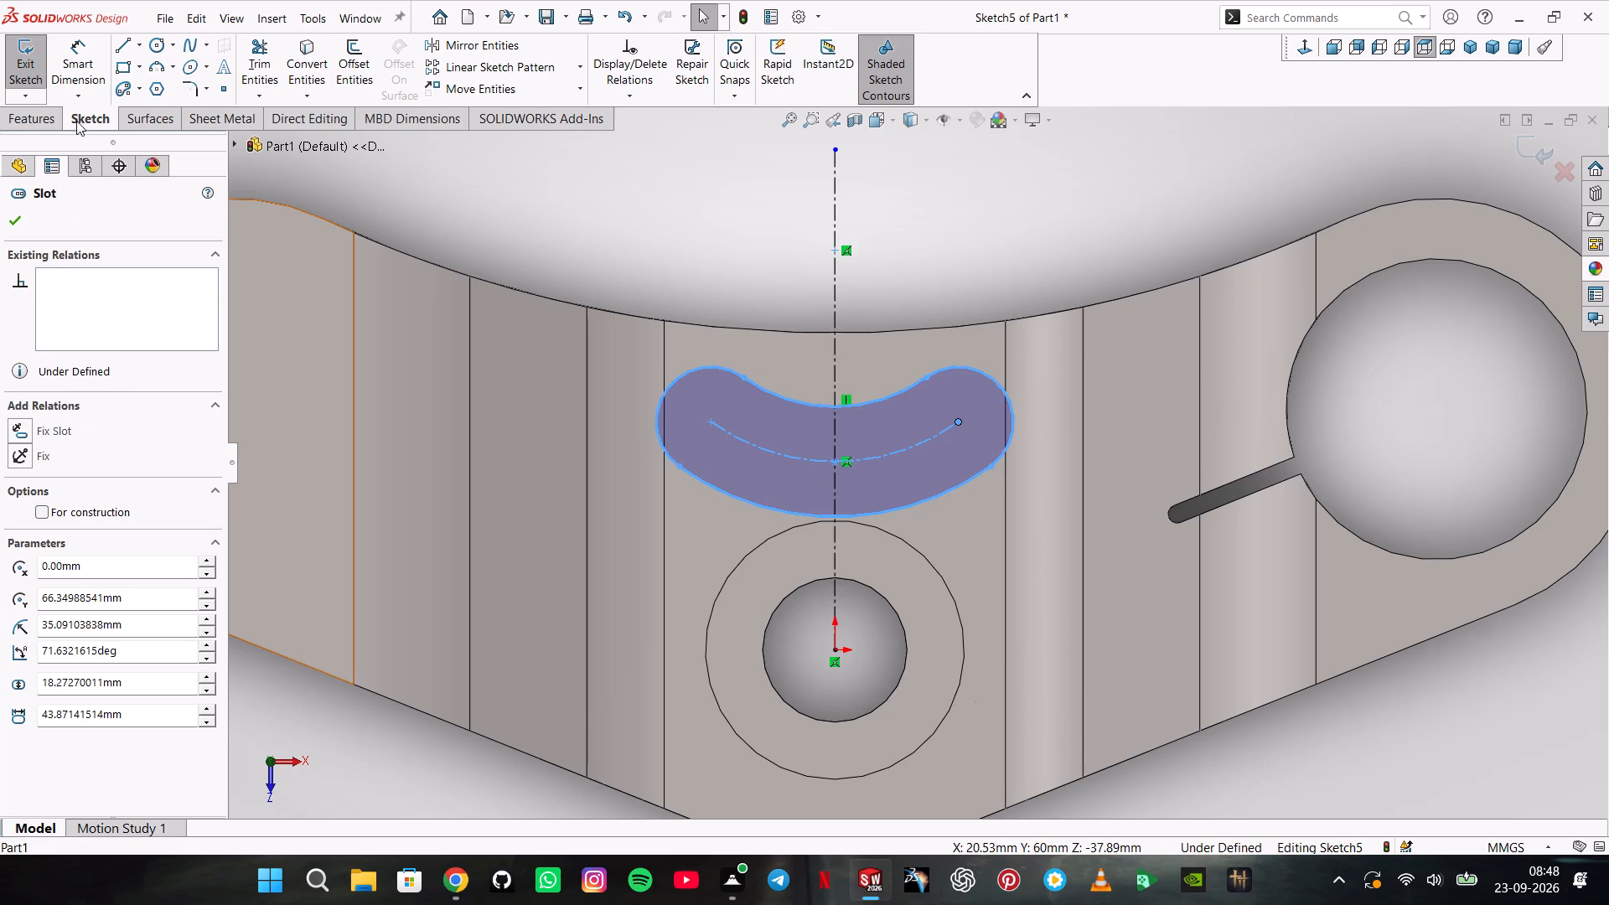
pyautogui.click(74, 47)
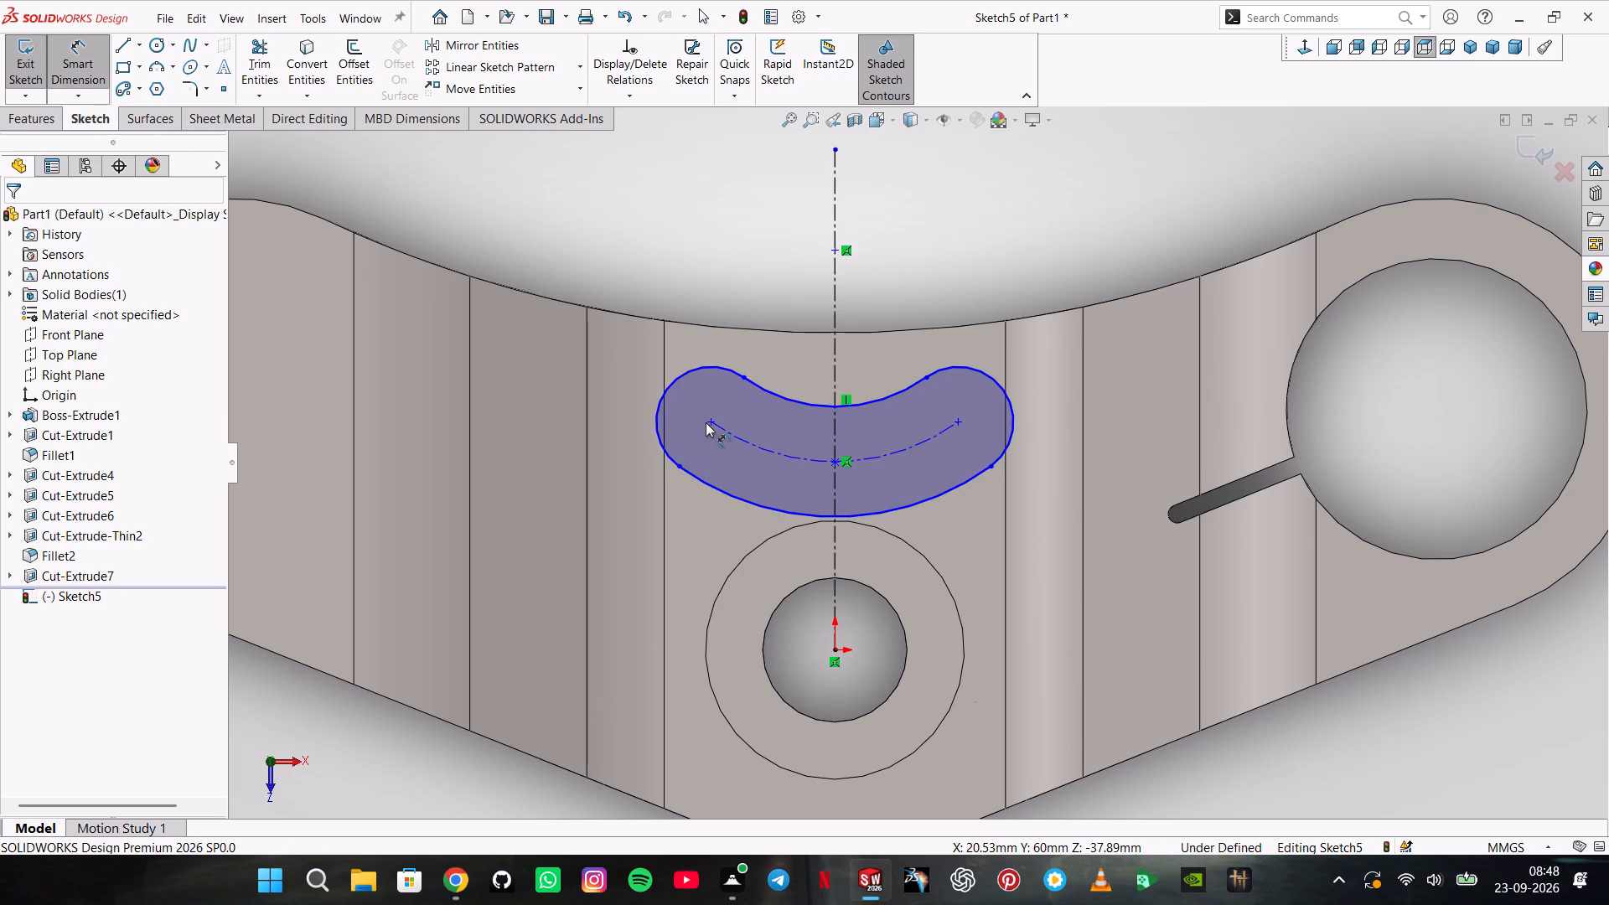
pyautogui.click(706, 422)
pyautogui.click(711, 419)
pyautogui.click(961, 417)
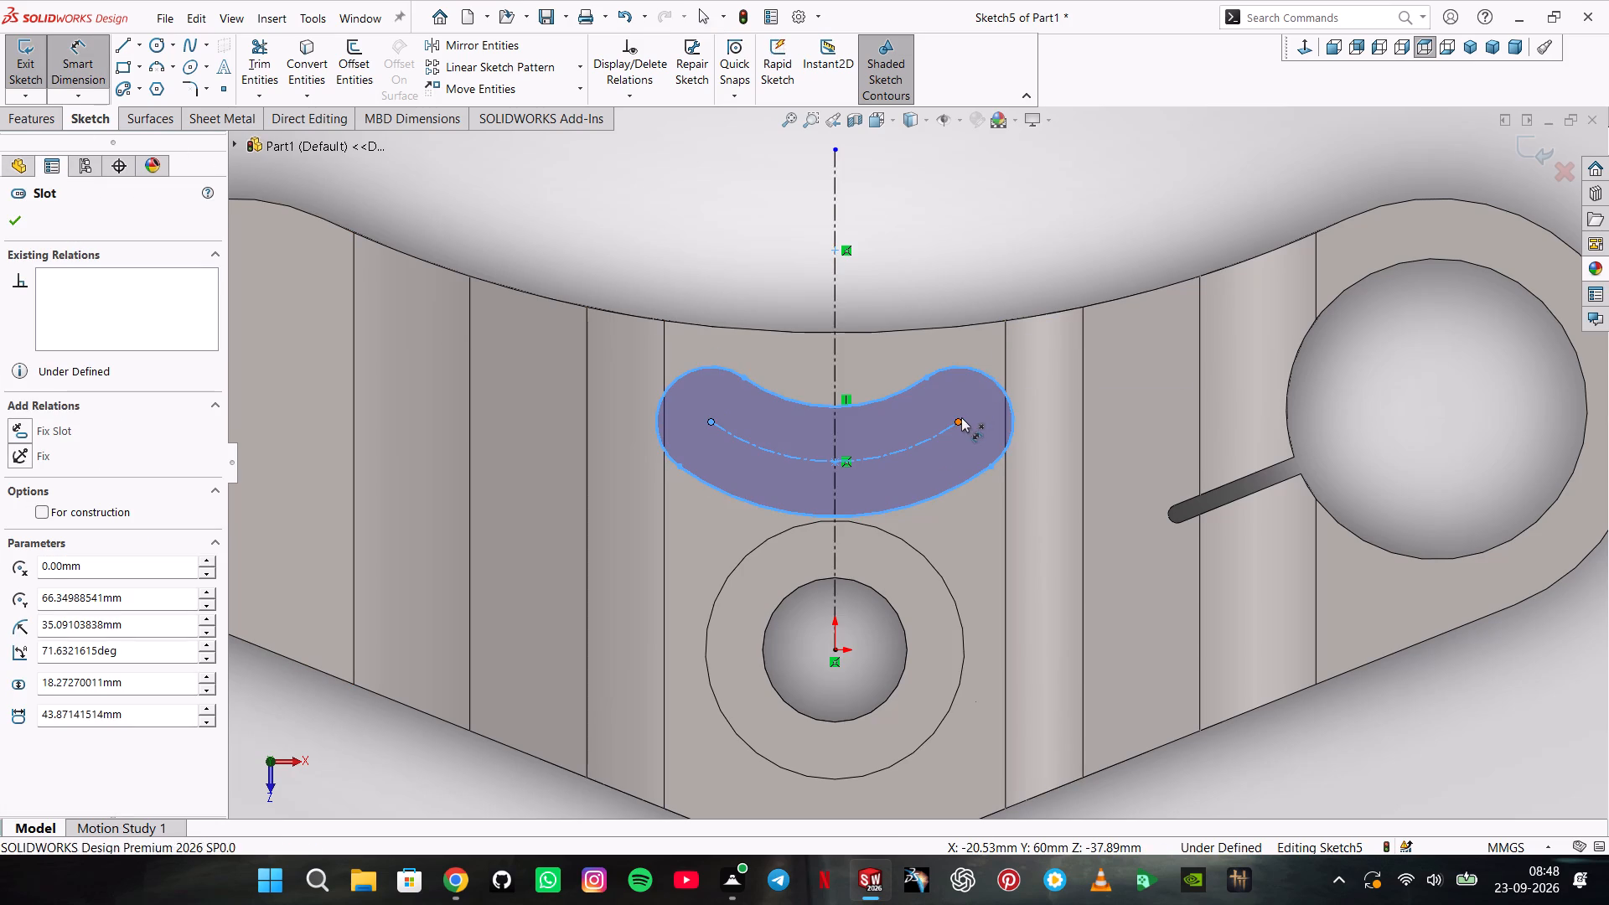
pyautogui.click(873, 246)
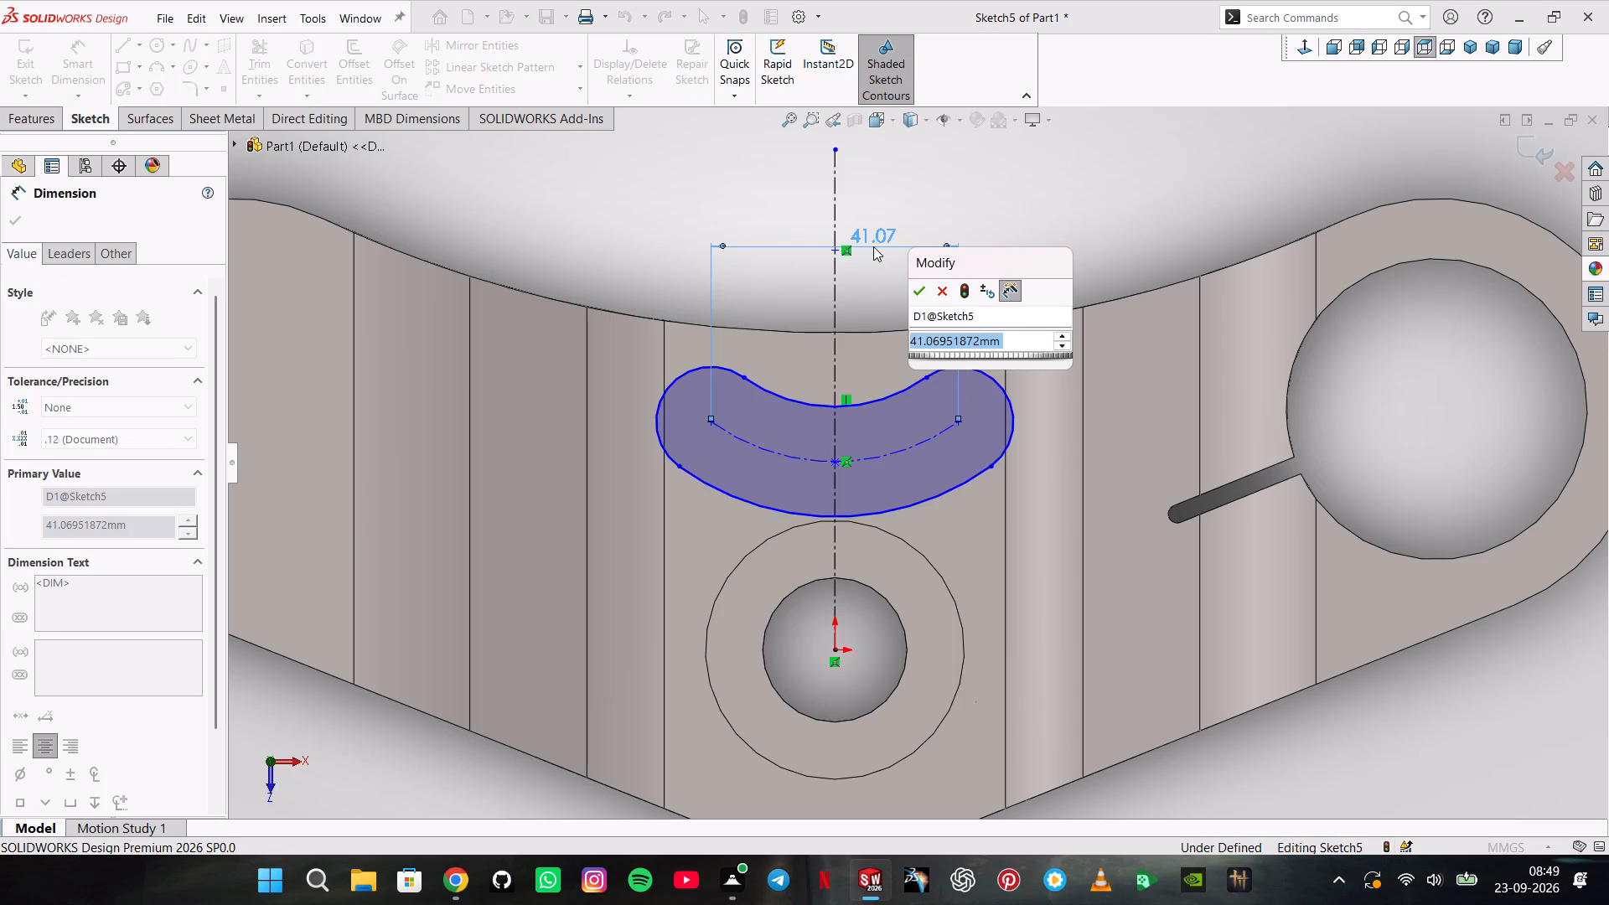
pyautogui.write('32')
pyautogui.press('Return')
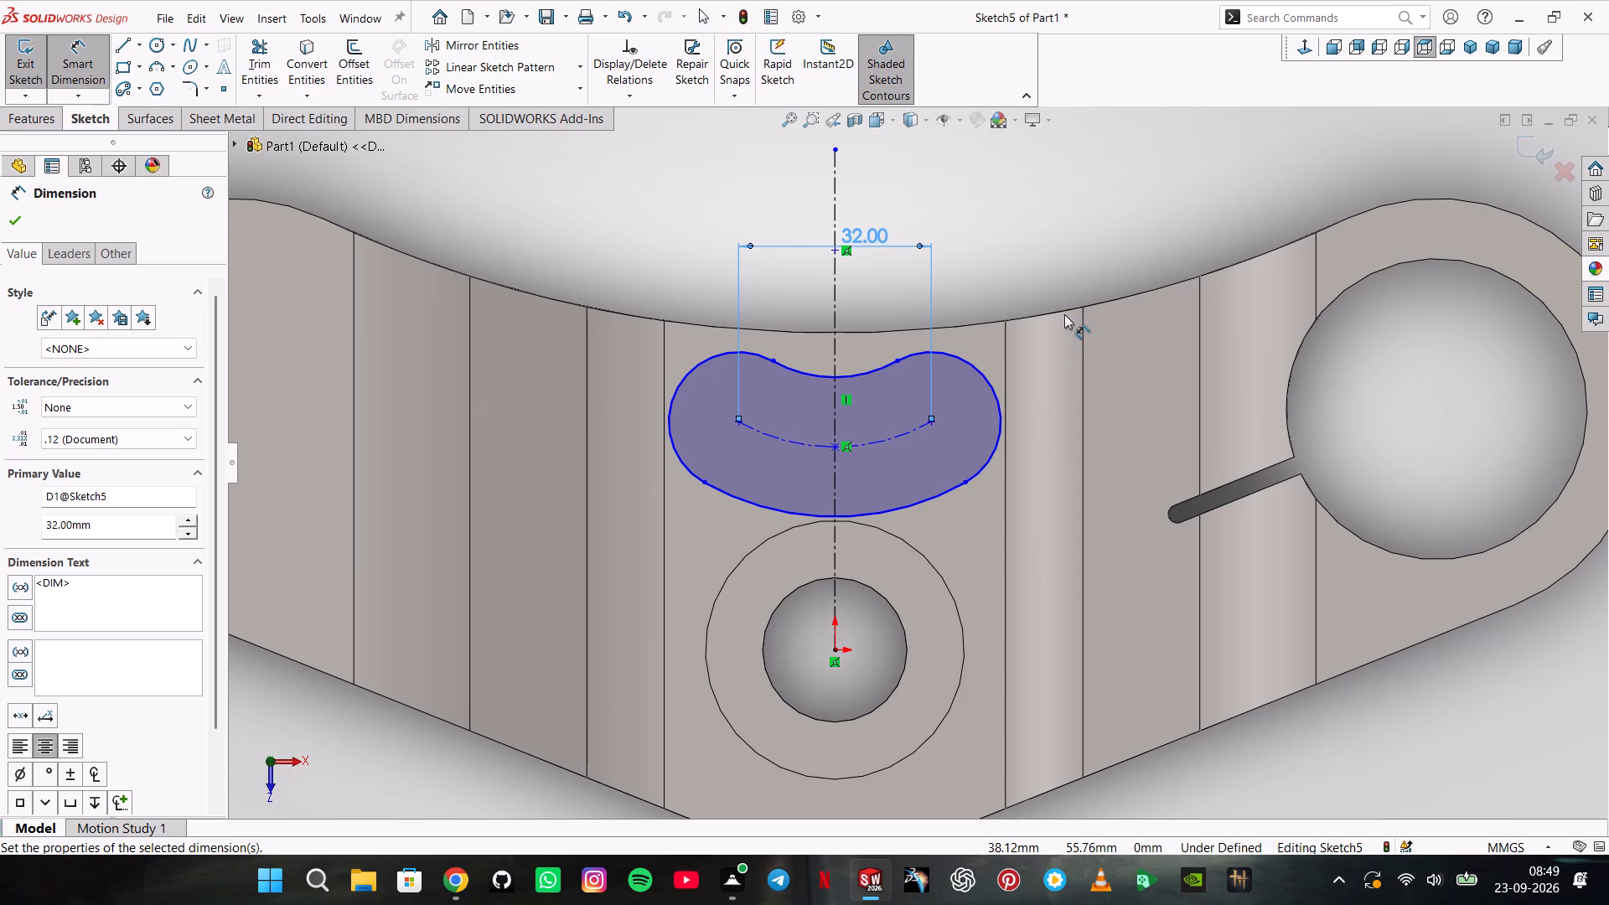
# Dimension the slot's rounded end with a radius of 7.5 mm.
pyautogui.click(706, 362)
pyautogui.click(565, 226)
pyautogui.write('7.5')
pyautogui.press('Return')
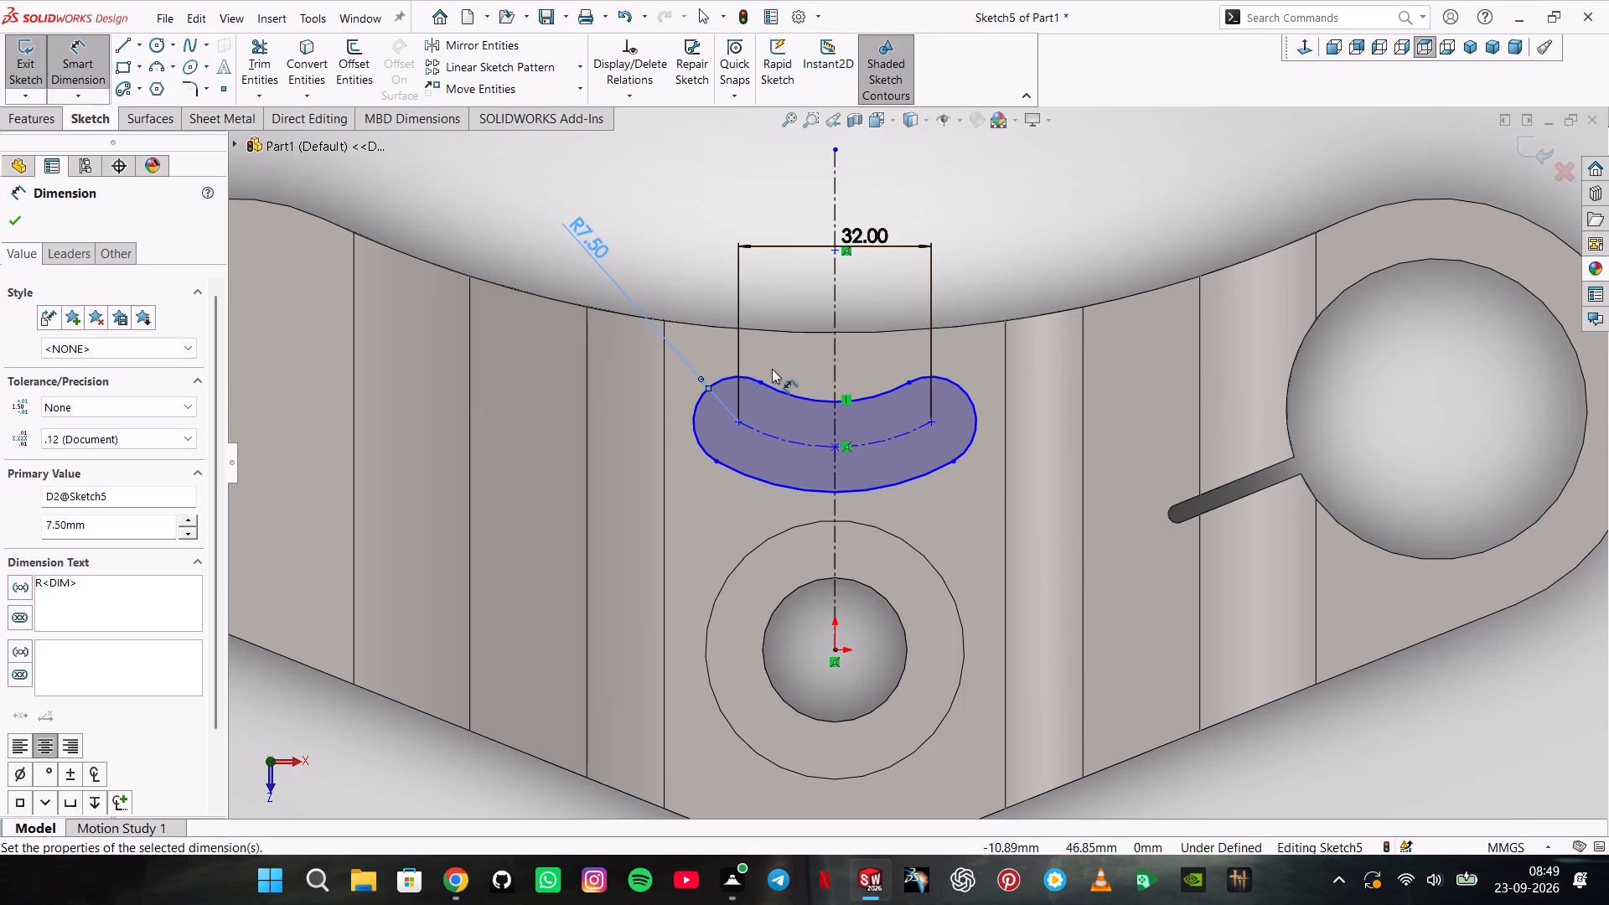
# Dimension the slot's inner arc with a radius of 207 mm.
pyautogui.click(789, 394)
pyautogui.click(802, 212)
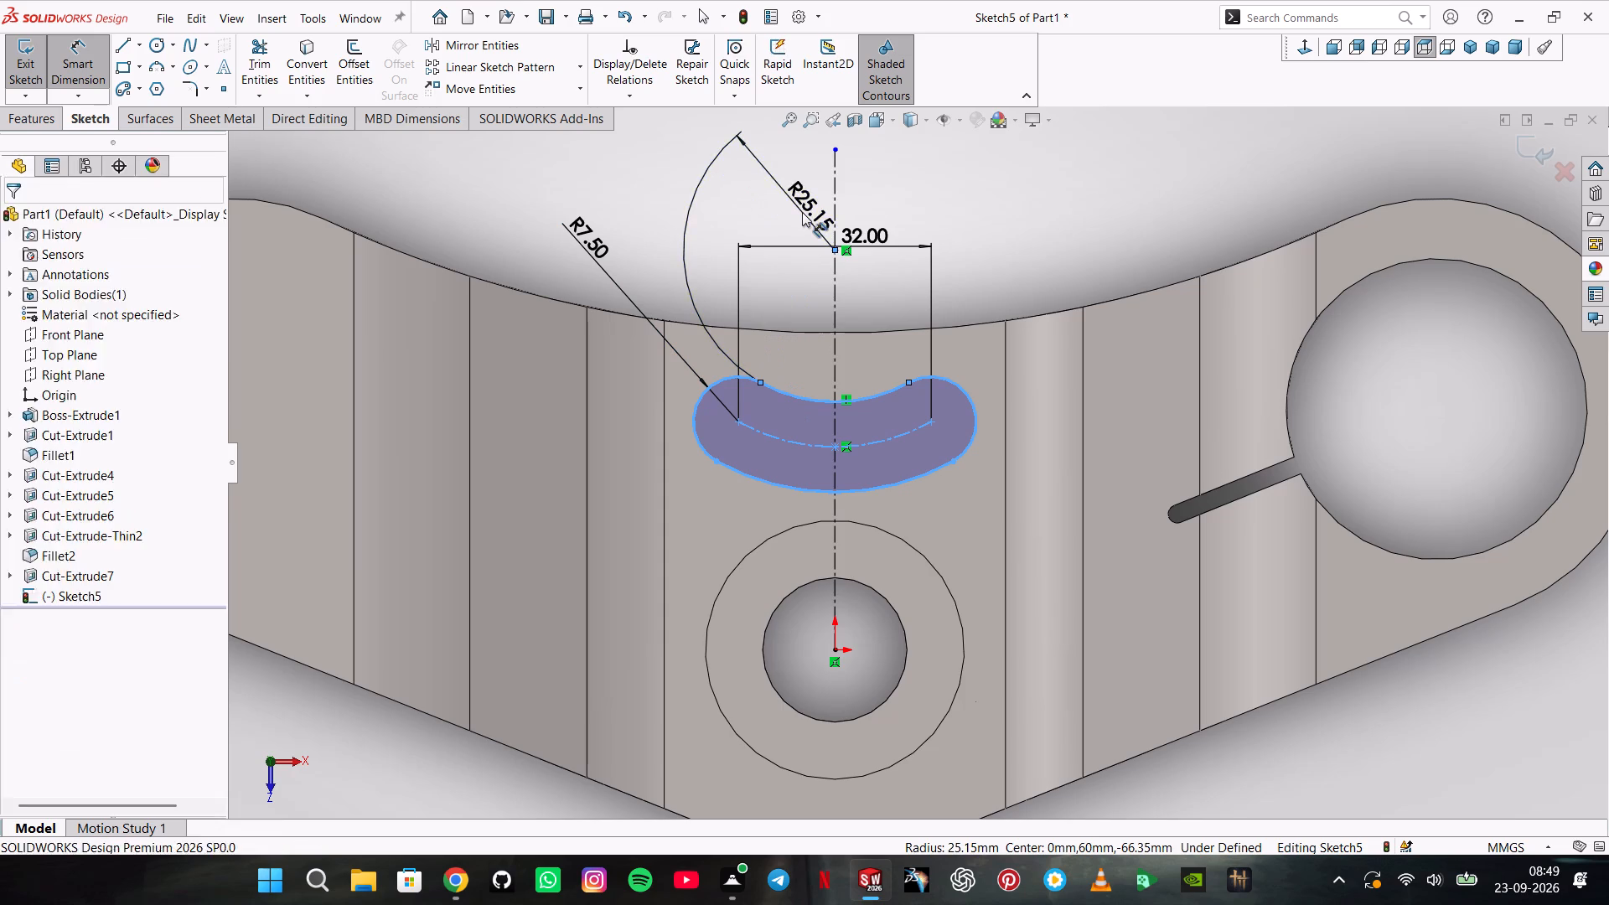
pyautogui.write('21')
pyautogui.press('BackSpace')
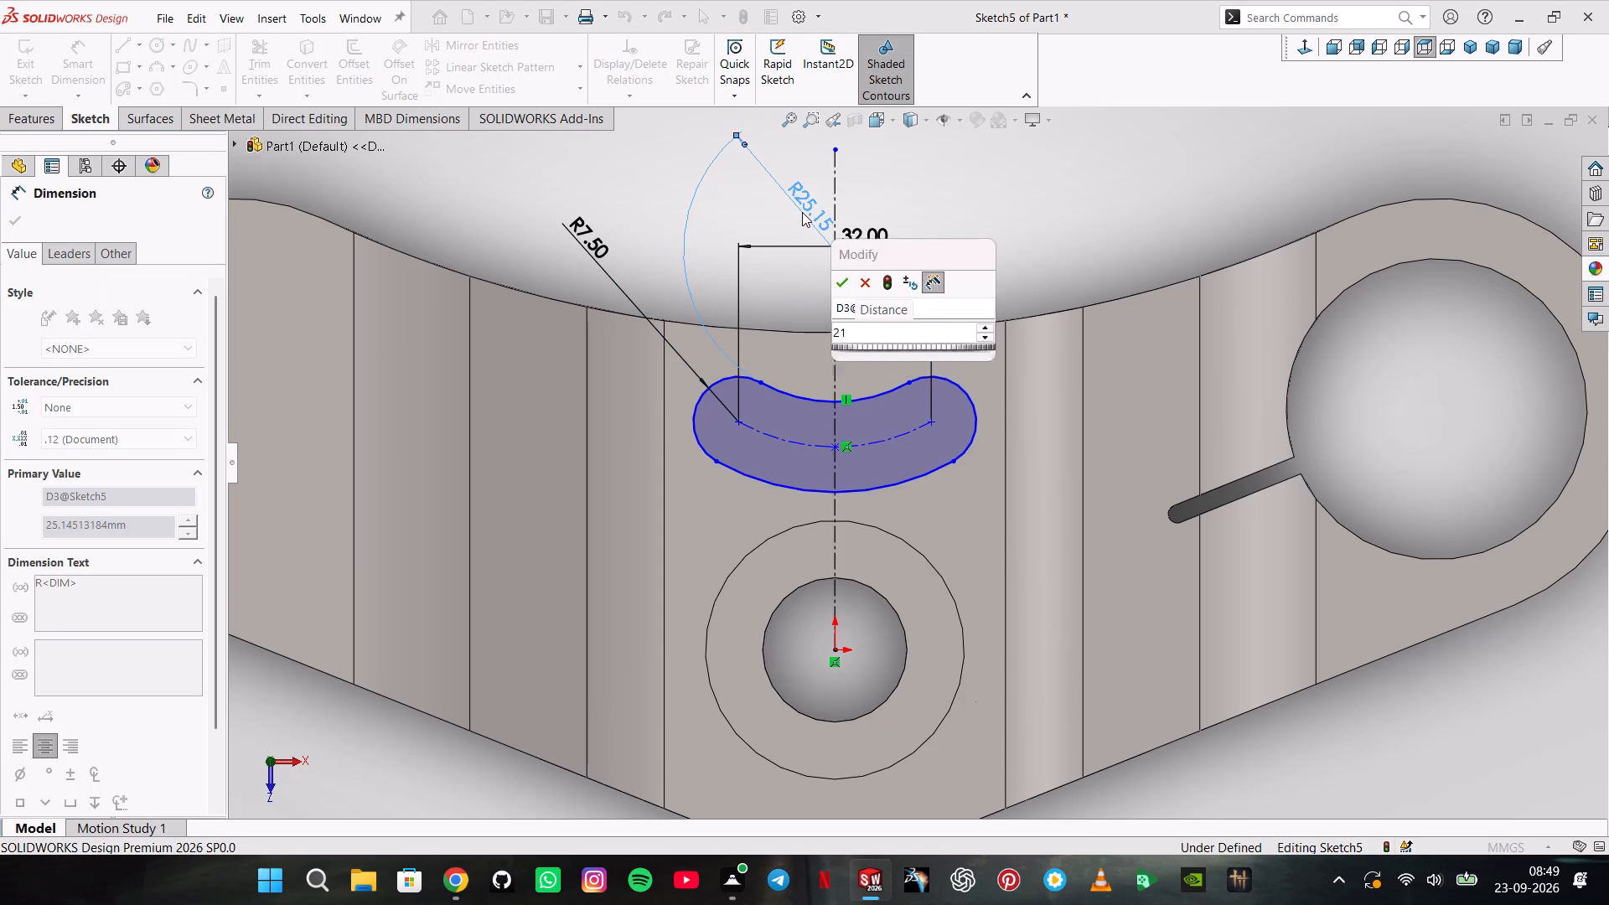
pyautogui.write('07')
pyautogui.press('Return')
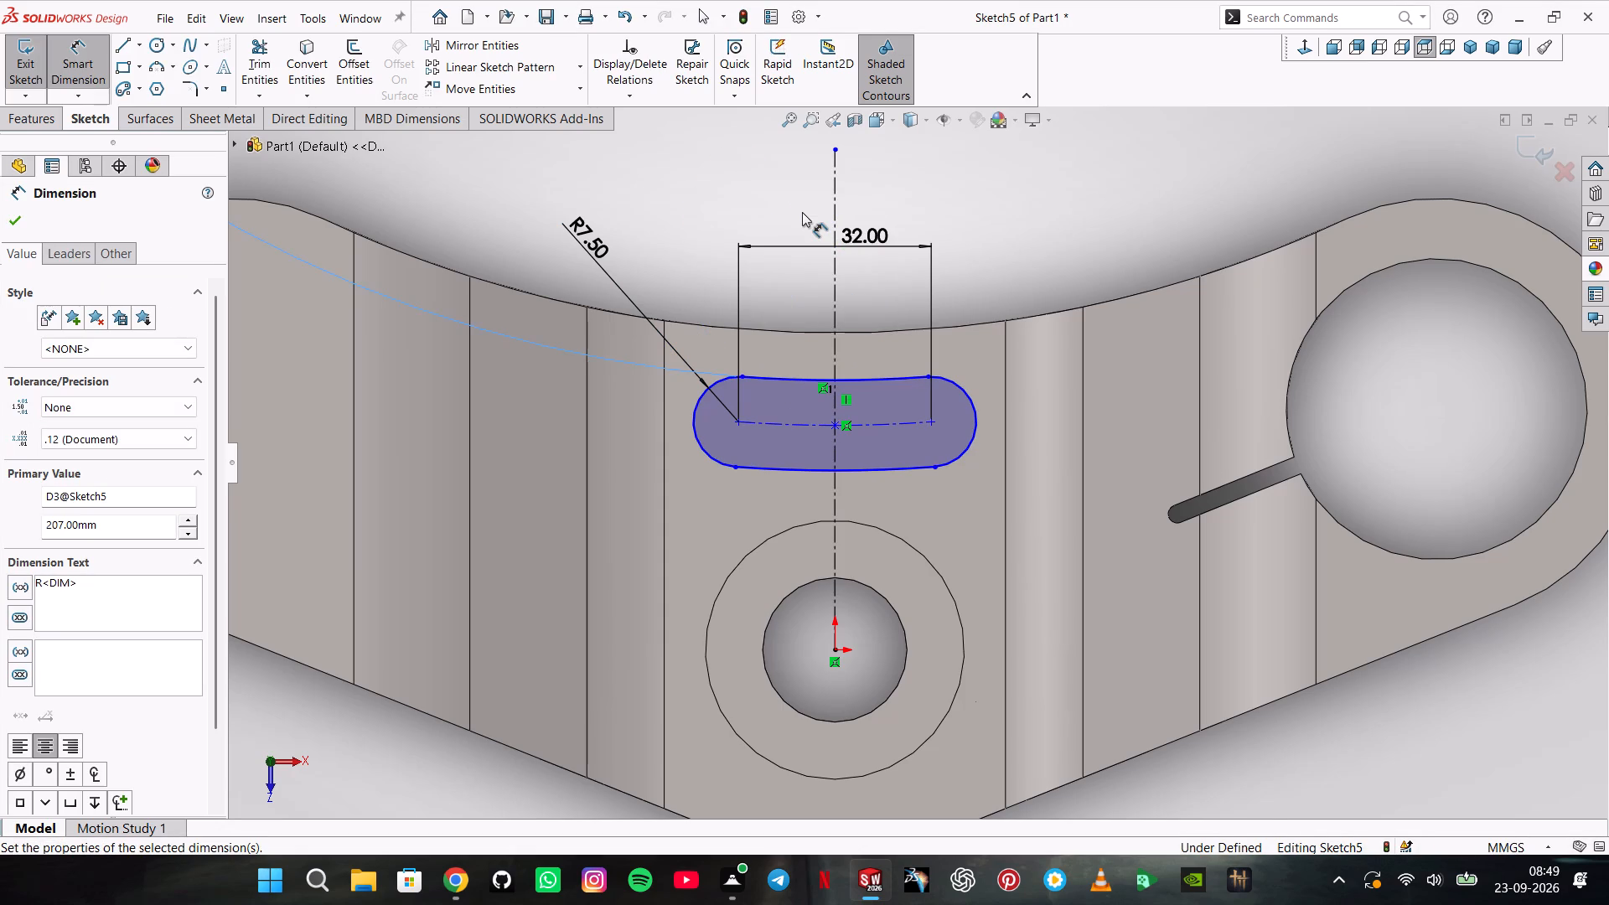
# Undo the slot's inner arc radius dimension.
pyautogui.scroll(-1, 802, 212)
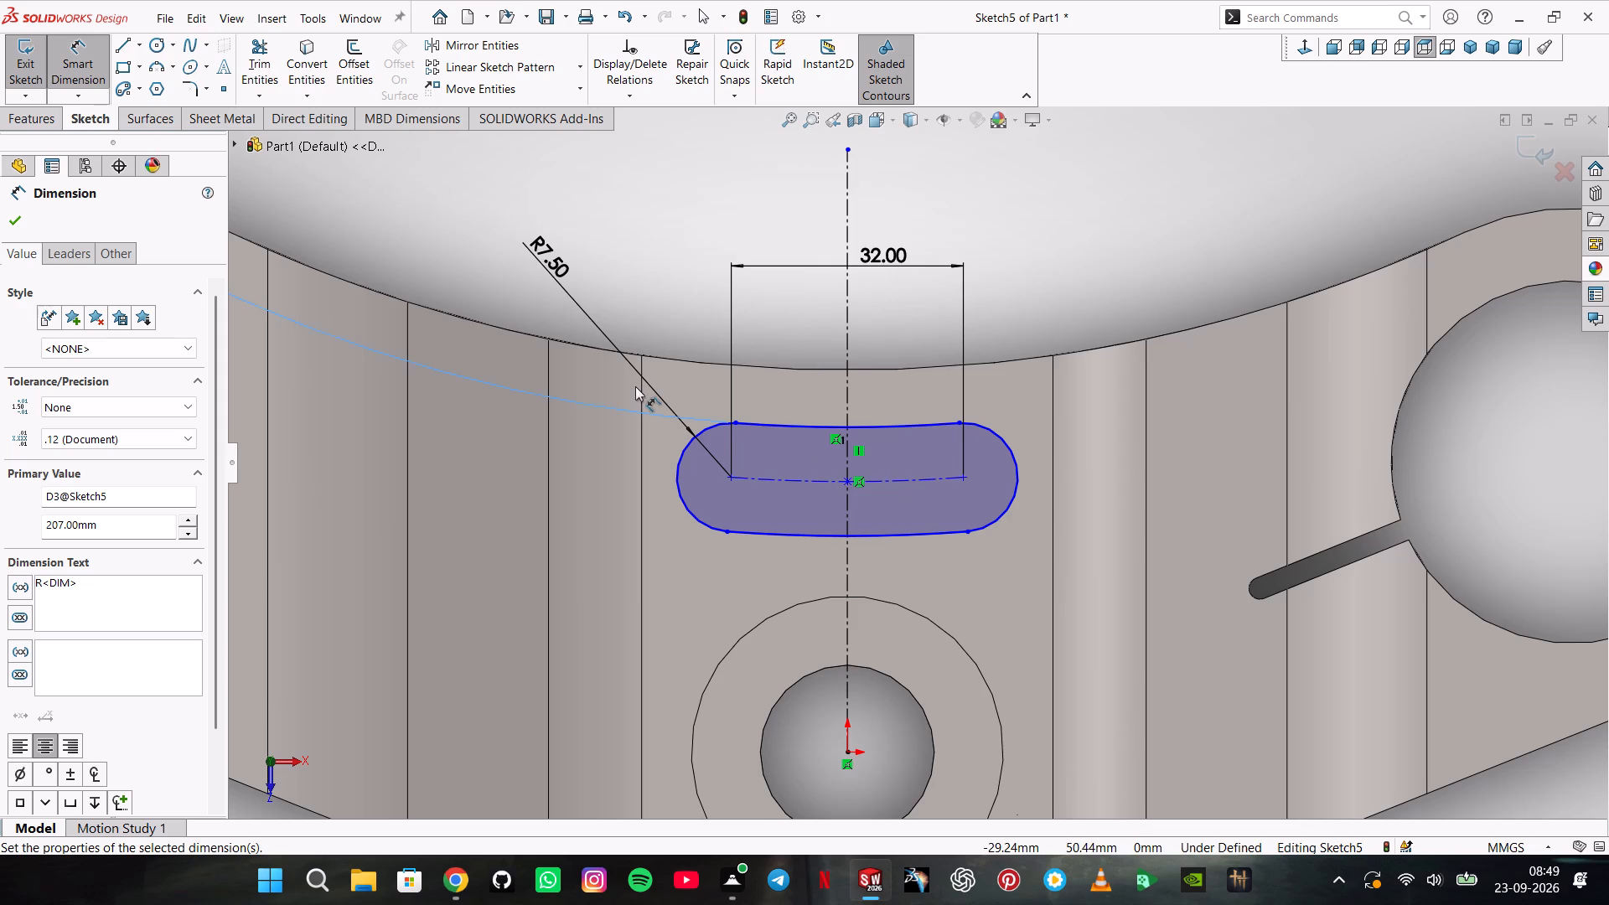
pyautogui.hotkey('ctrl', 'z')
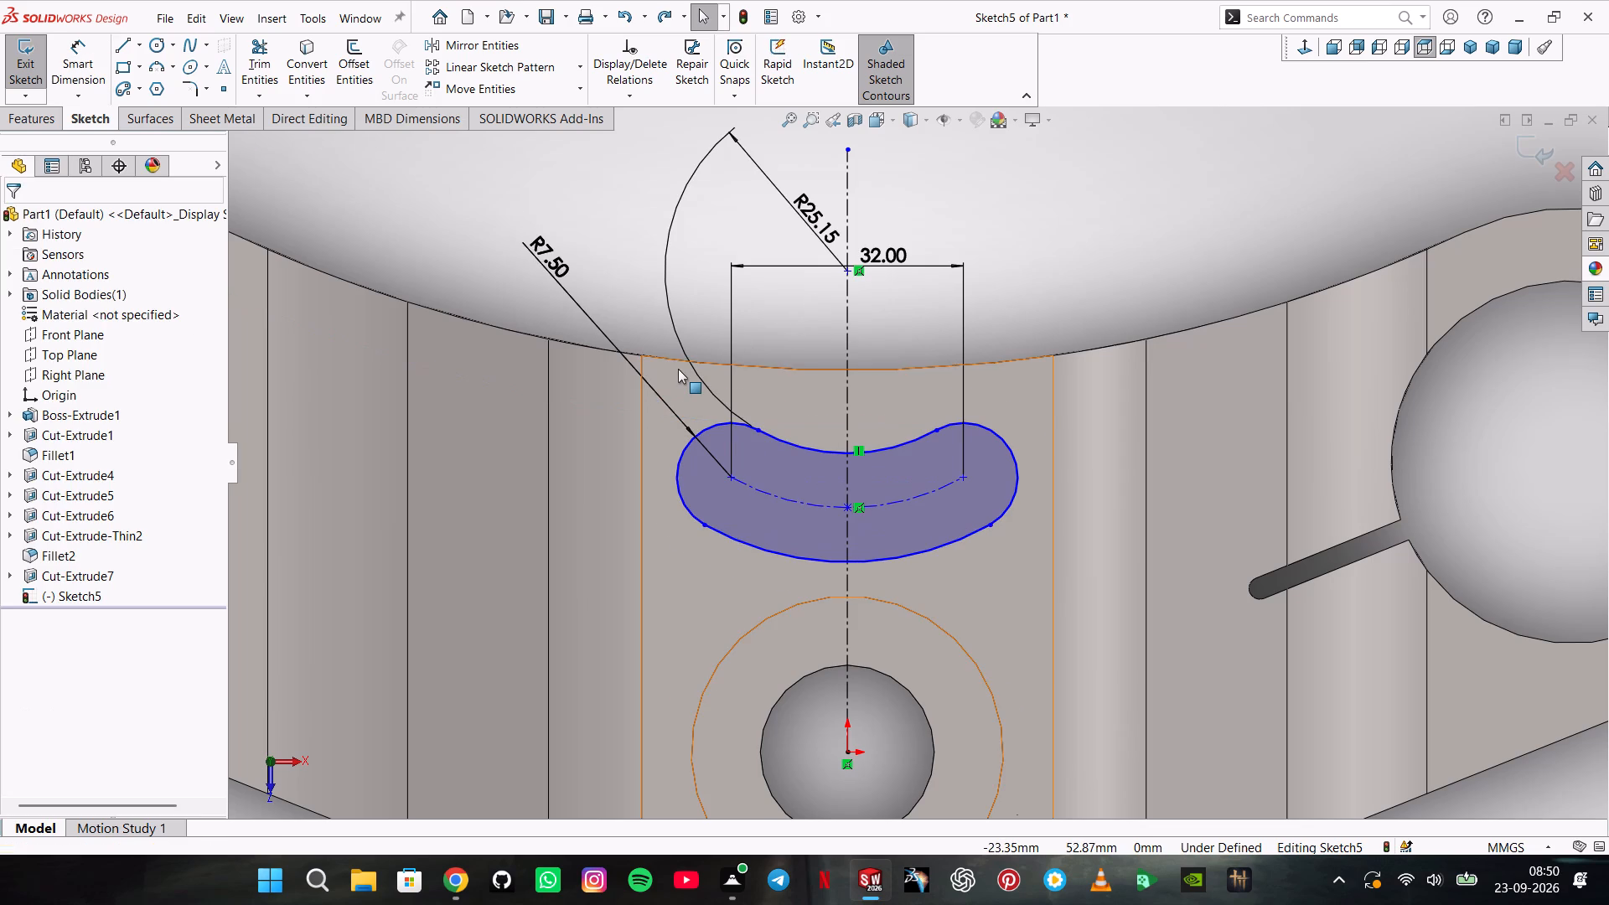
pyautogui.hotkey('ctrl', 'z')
# Set the slot's end radius dimension to 7.5 mm.
pyautogui.doubleClick(542, 255)
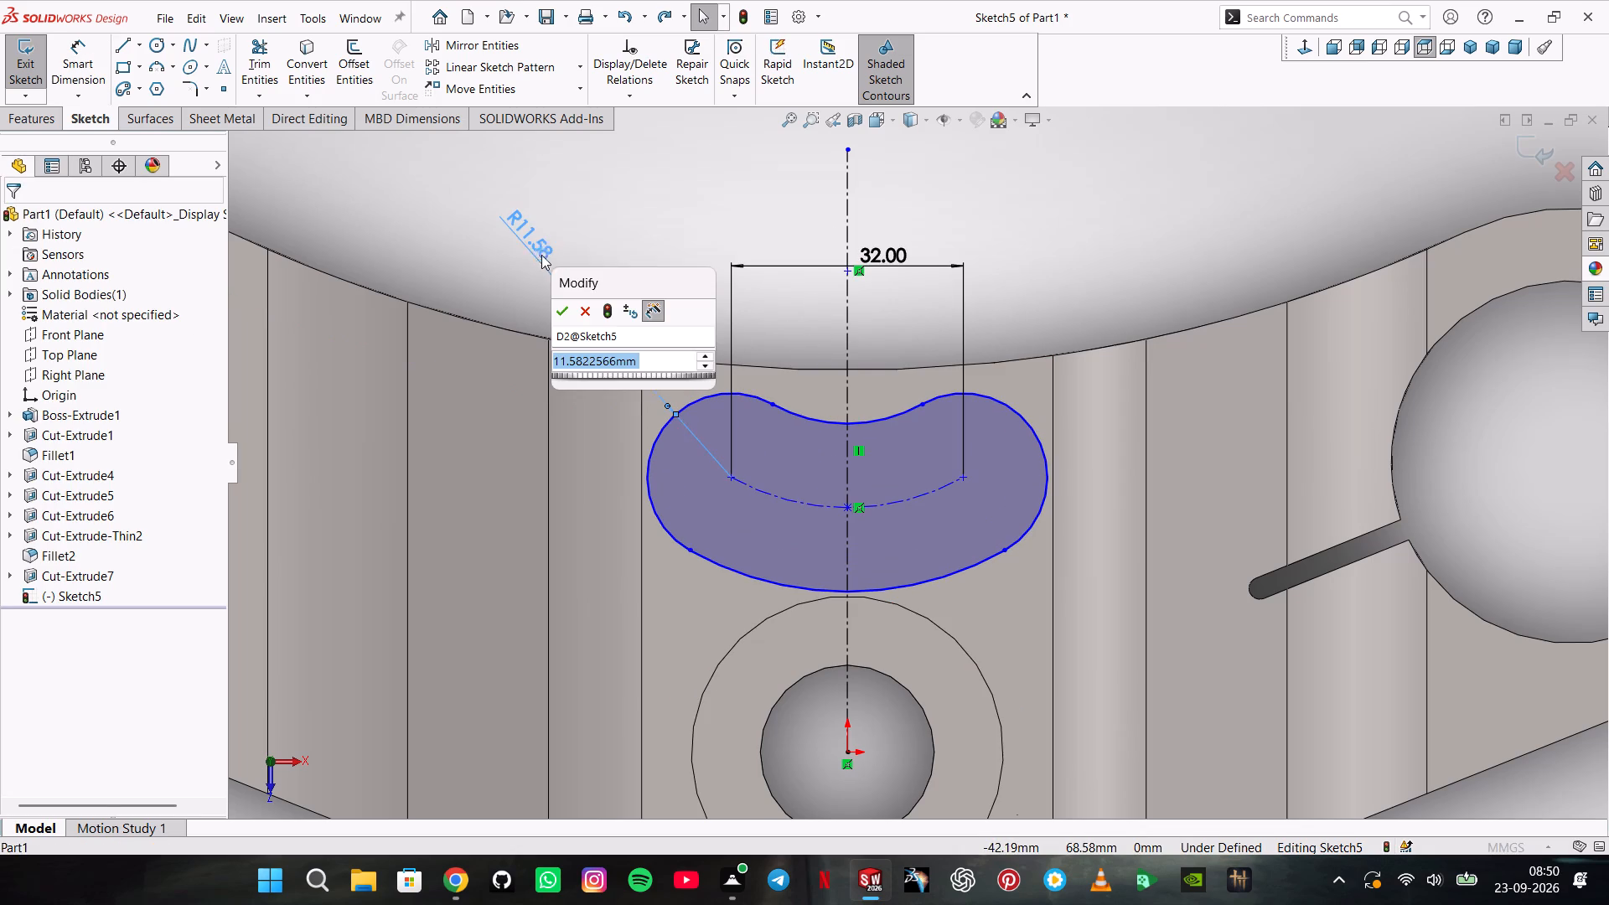
pyautogui.write('7.')
pyautogui.press('5')
pyautogui.press('Return')
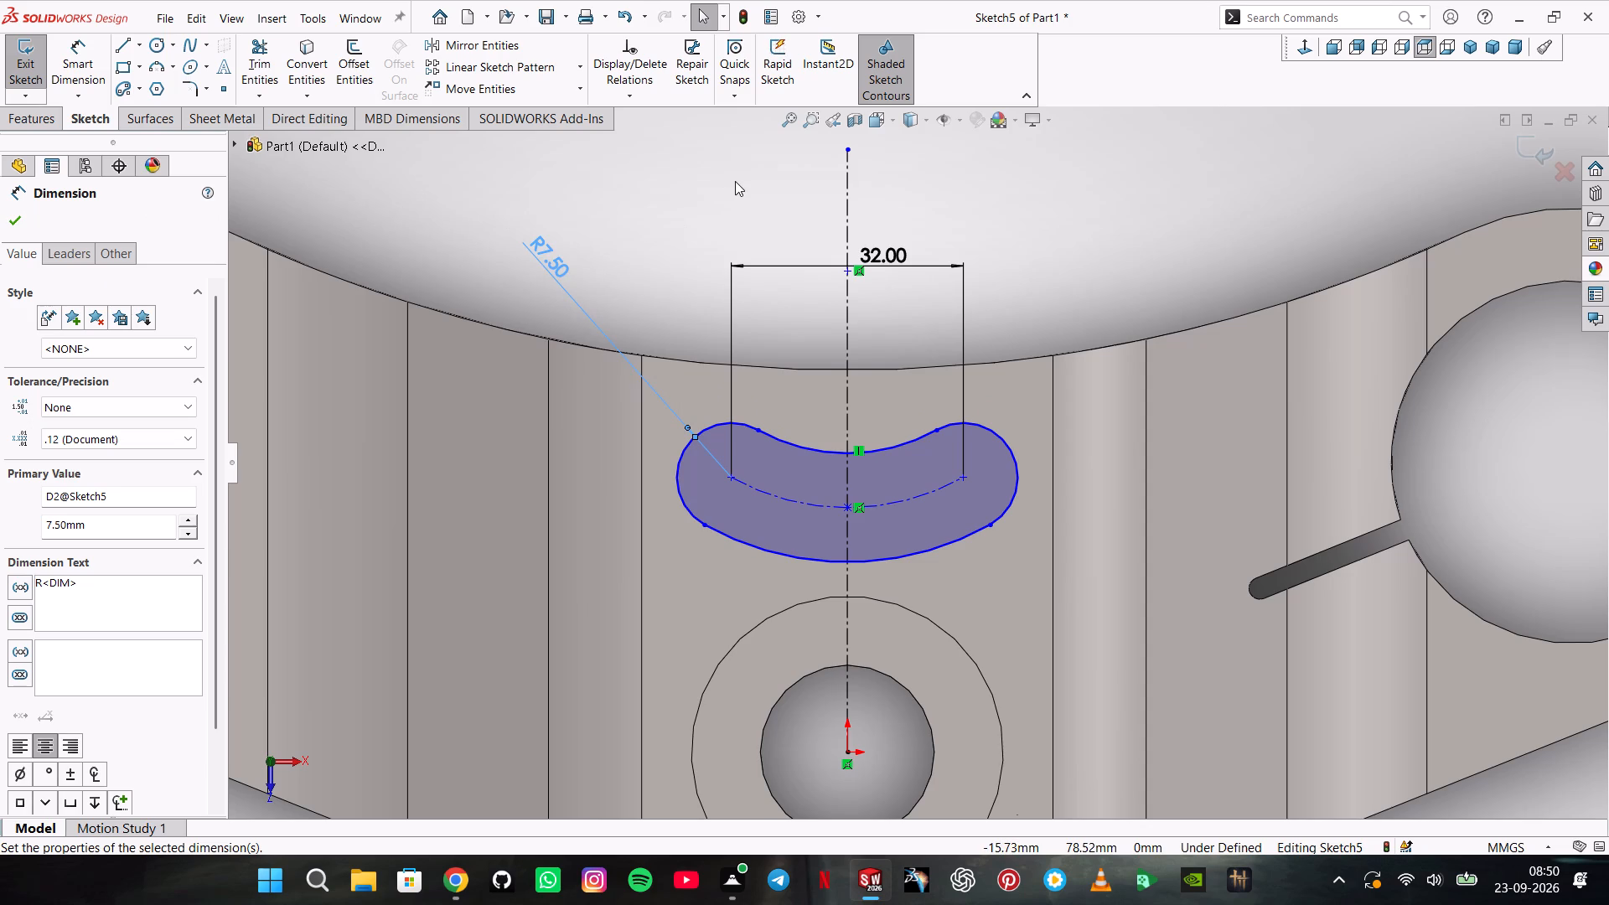
# Dimension the slot's inner arc with a radius of 207 mm.
pyautogui.click(101, 70)
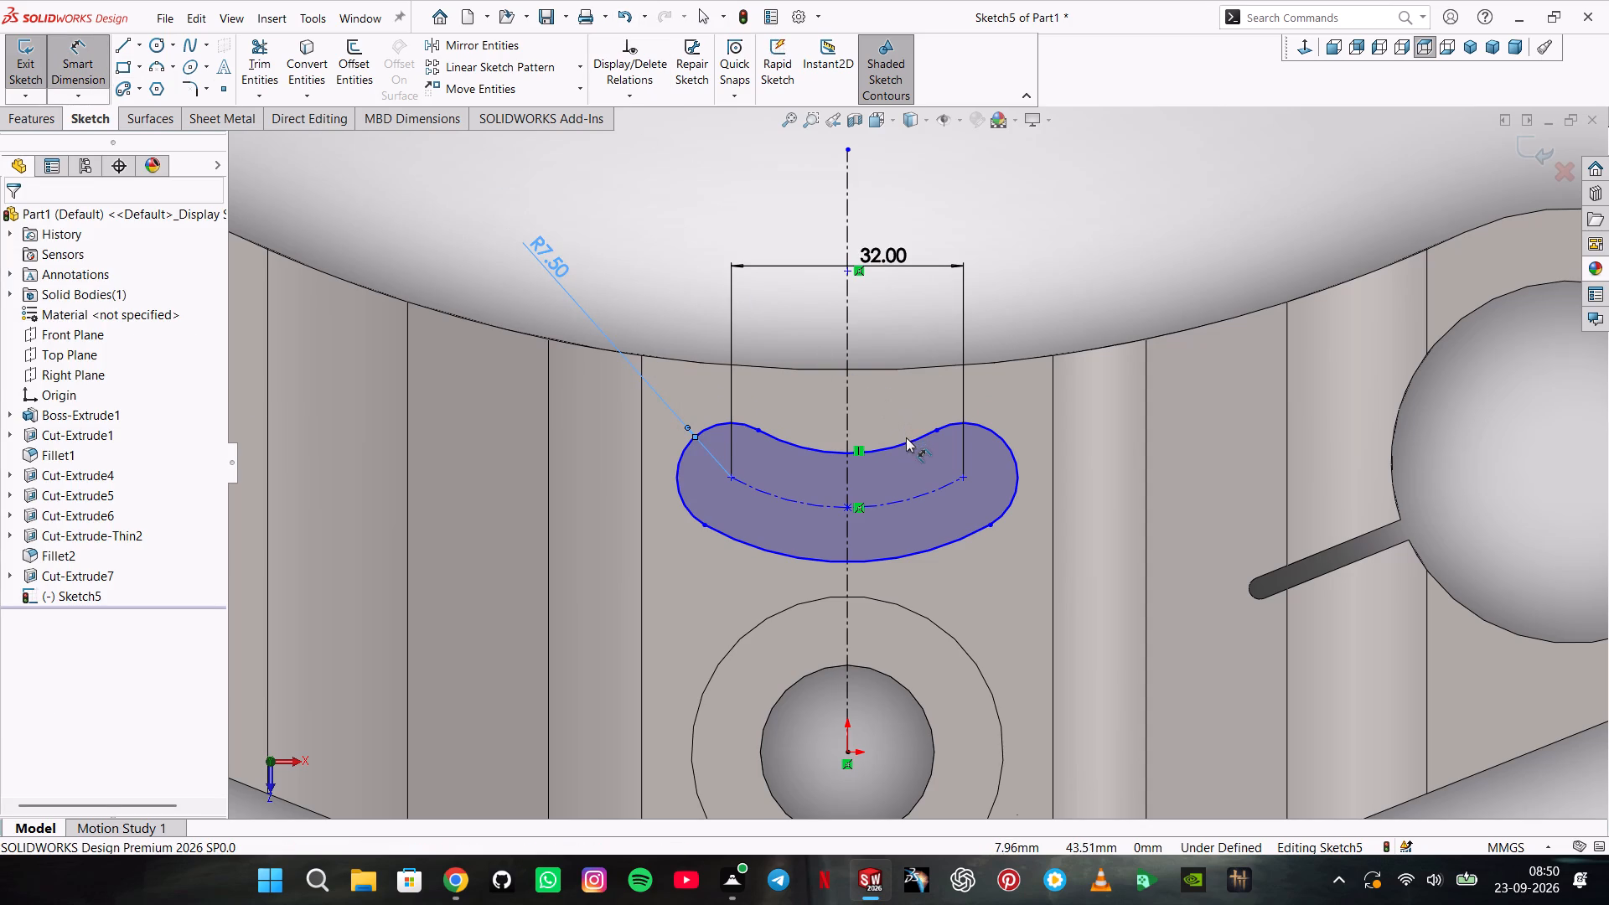
pyautogui.click(908, 441)
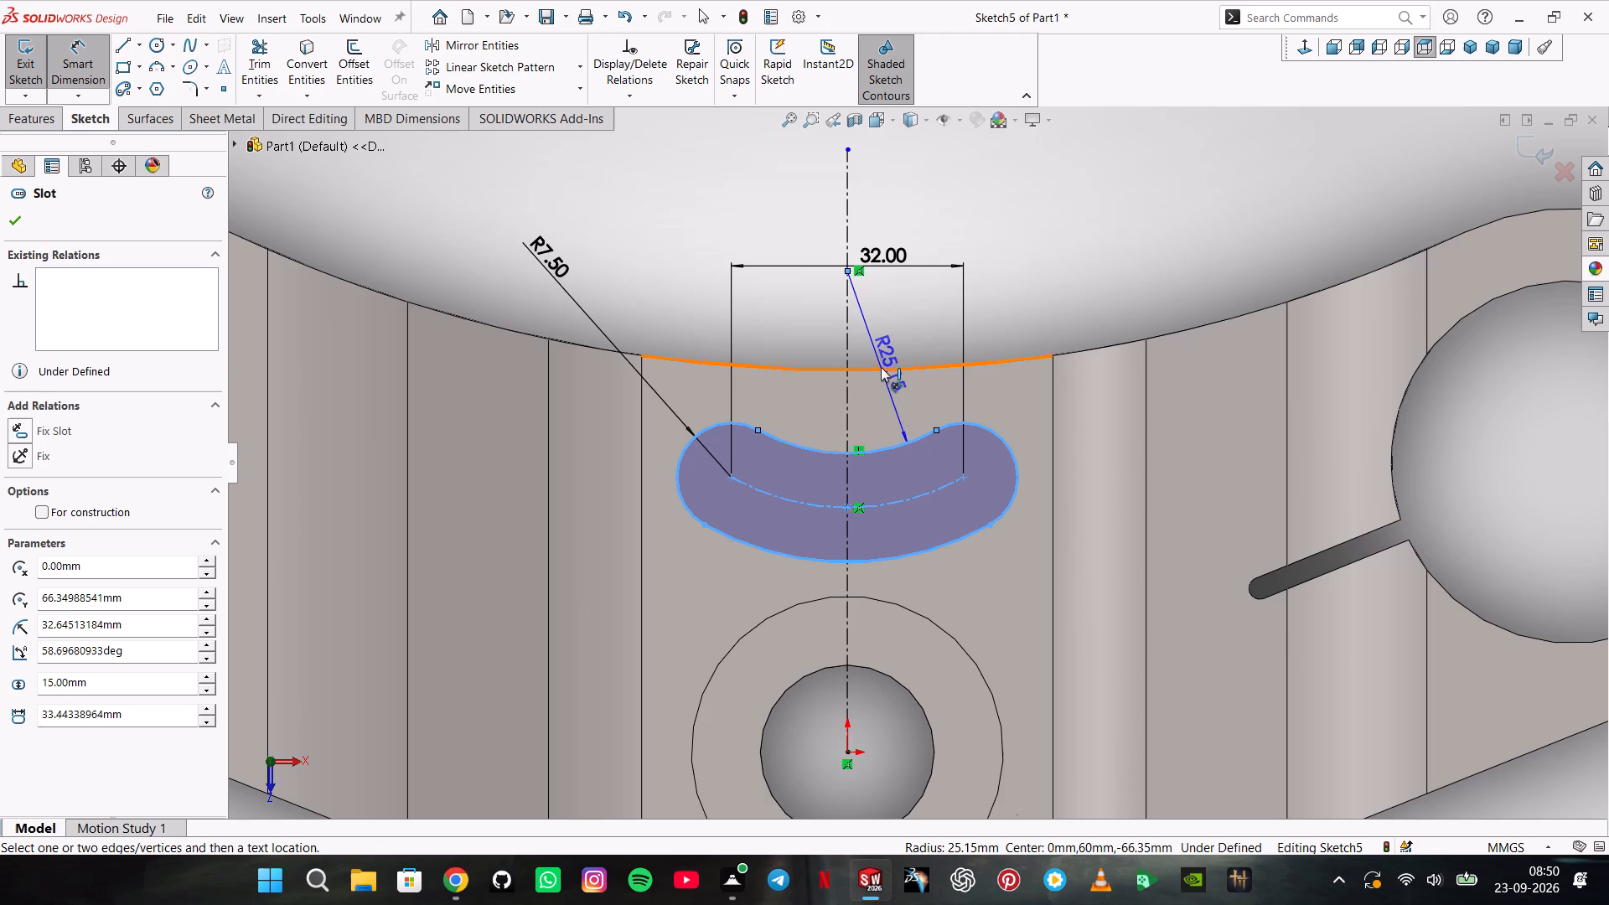
pyautogui.click(897, 396)
pyautogui.write('20')
pyautogui.press('7')
pyautogui.press('Return')
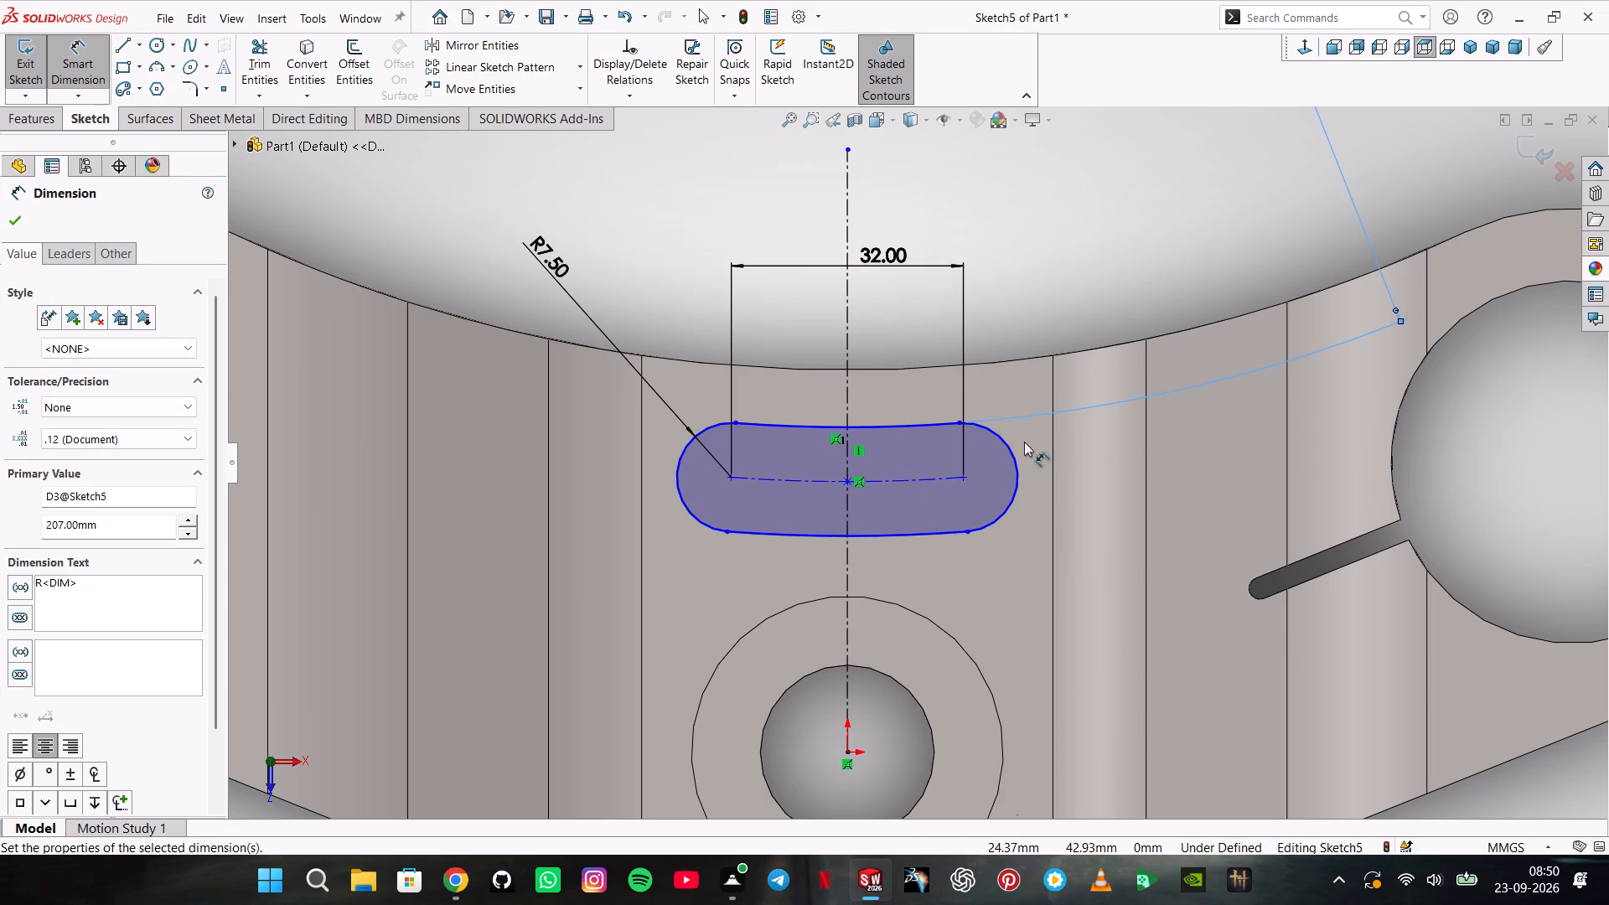
pyautogui.click(8, 222)
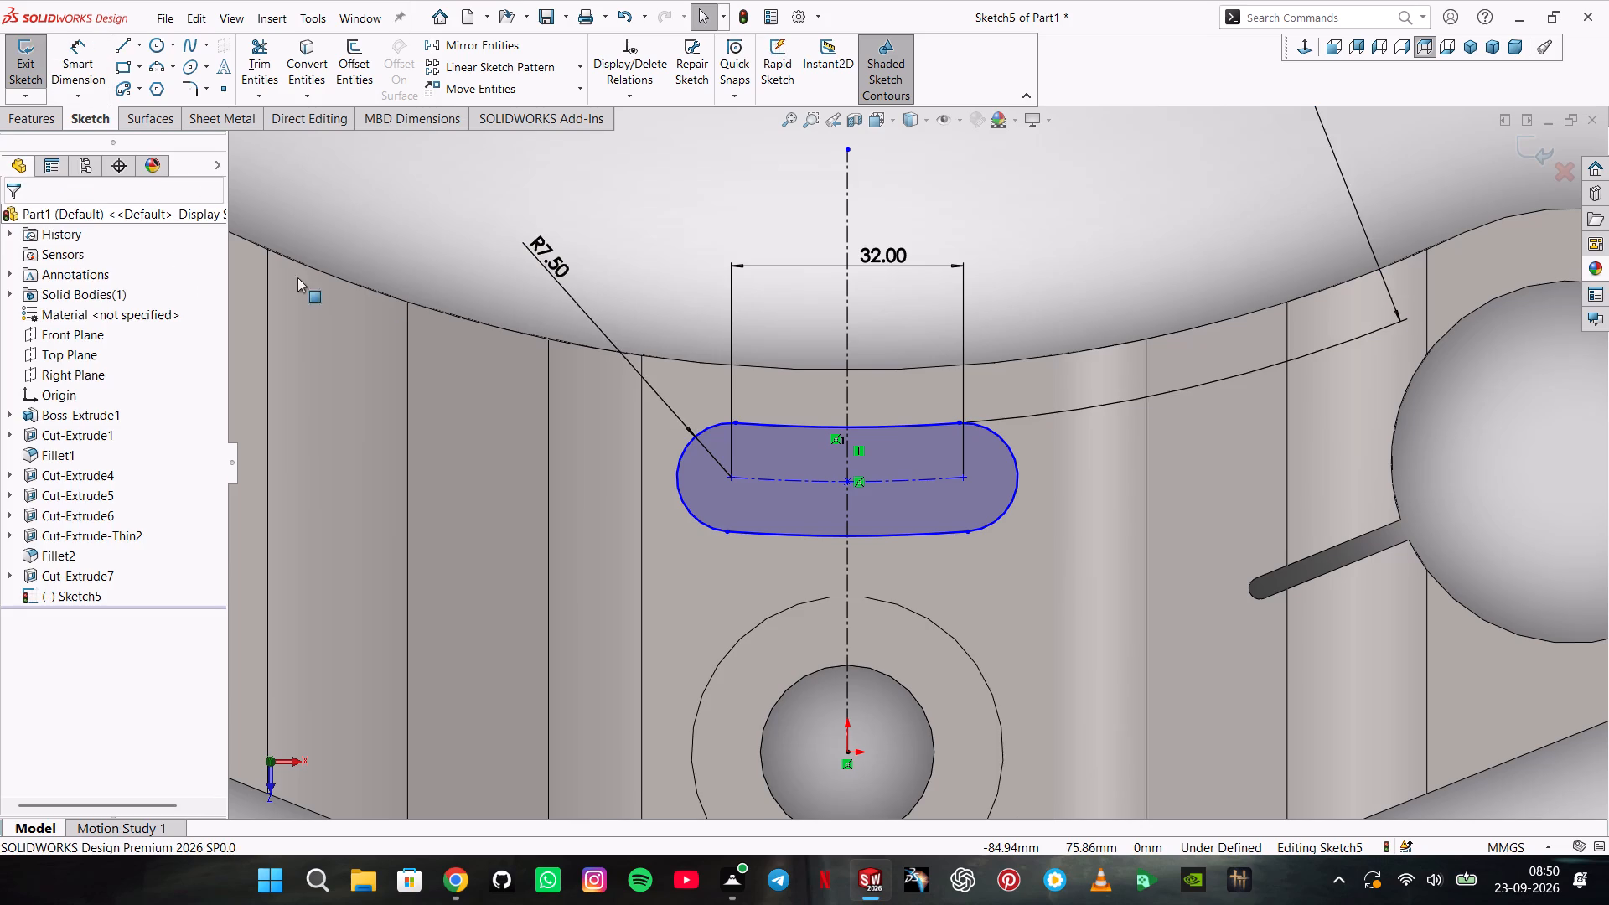
# Make the slot's inner arc concentric with the body's concave outer edge above it.
pyautogui.click(915, 423)
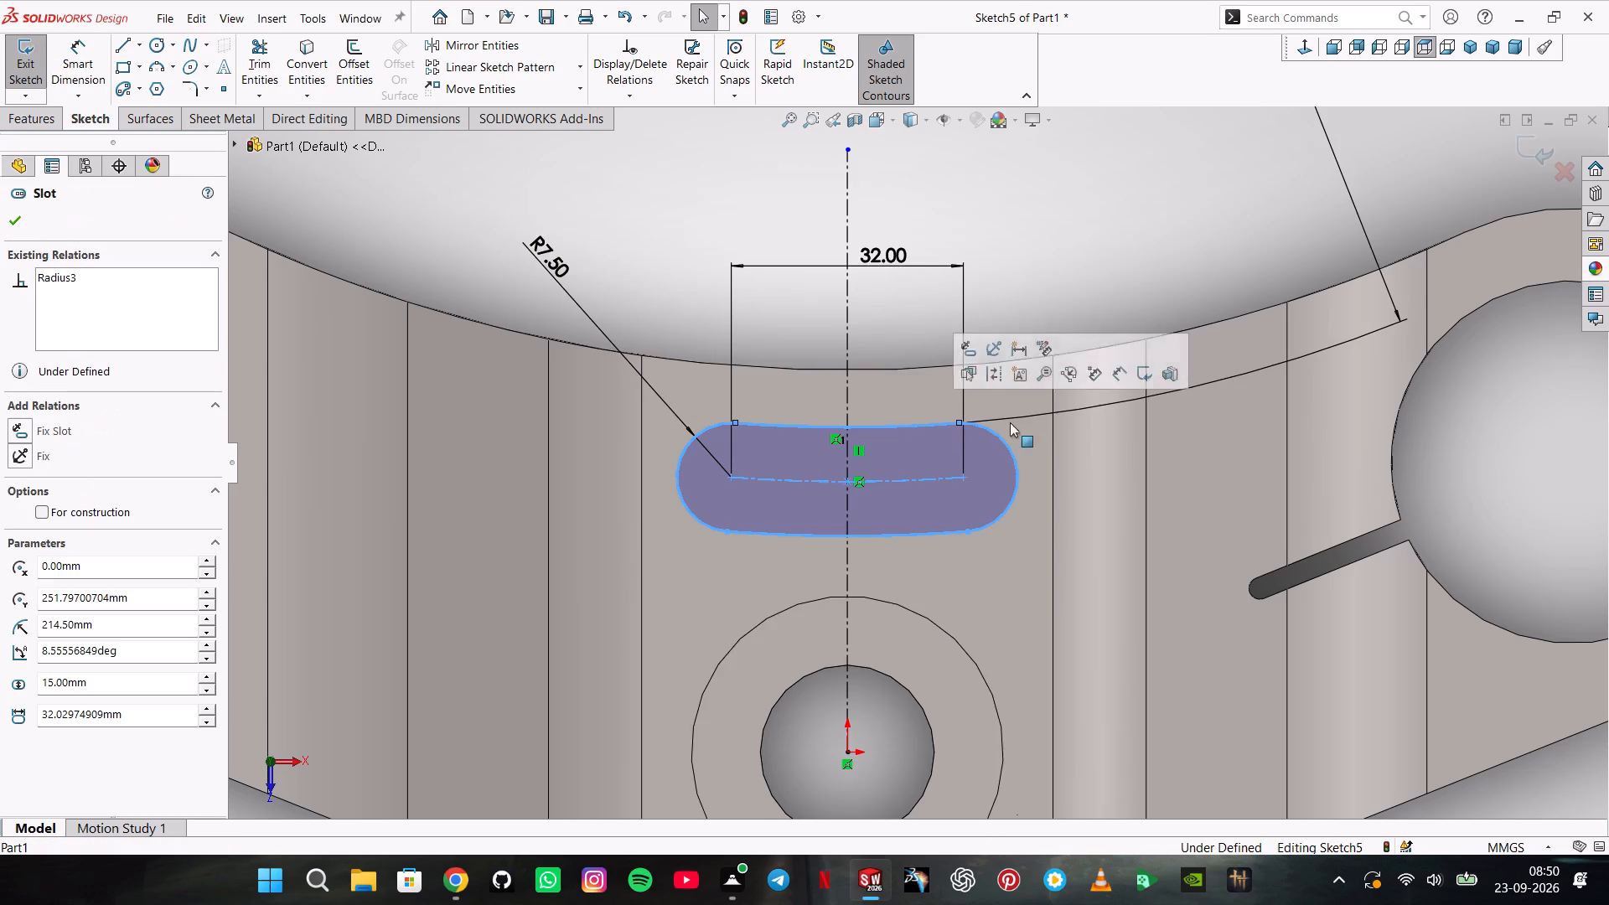
pyautogui.keyDown('ctrl'); pyautogui.click(1037, 411); pyautogui.keyUp('ctrl')
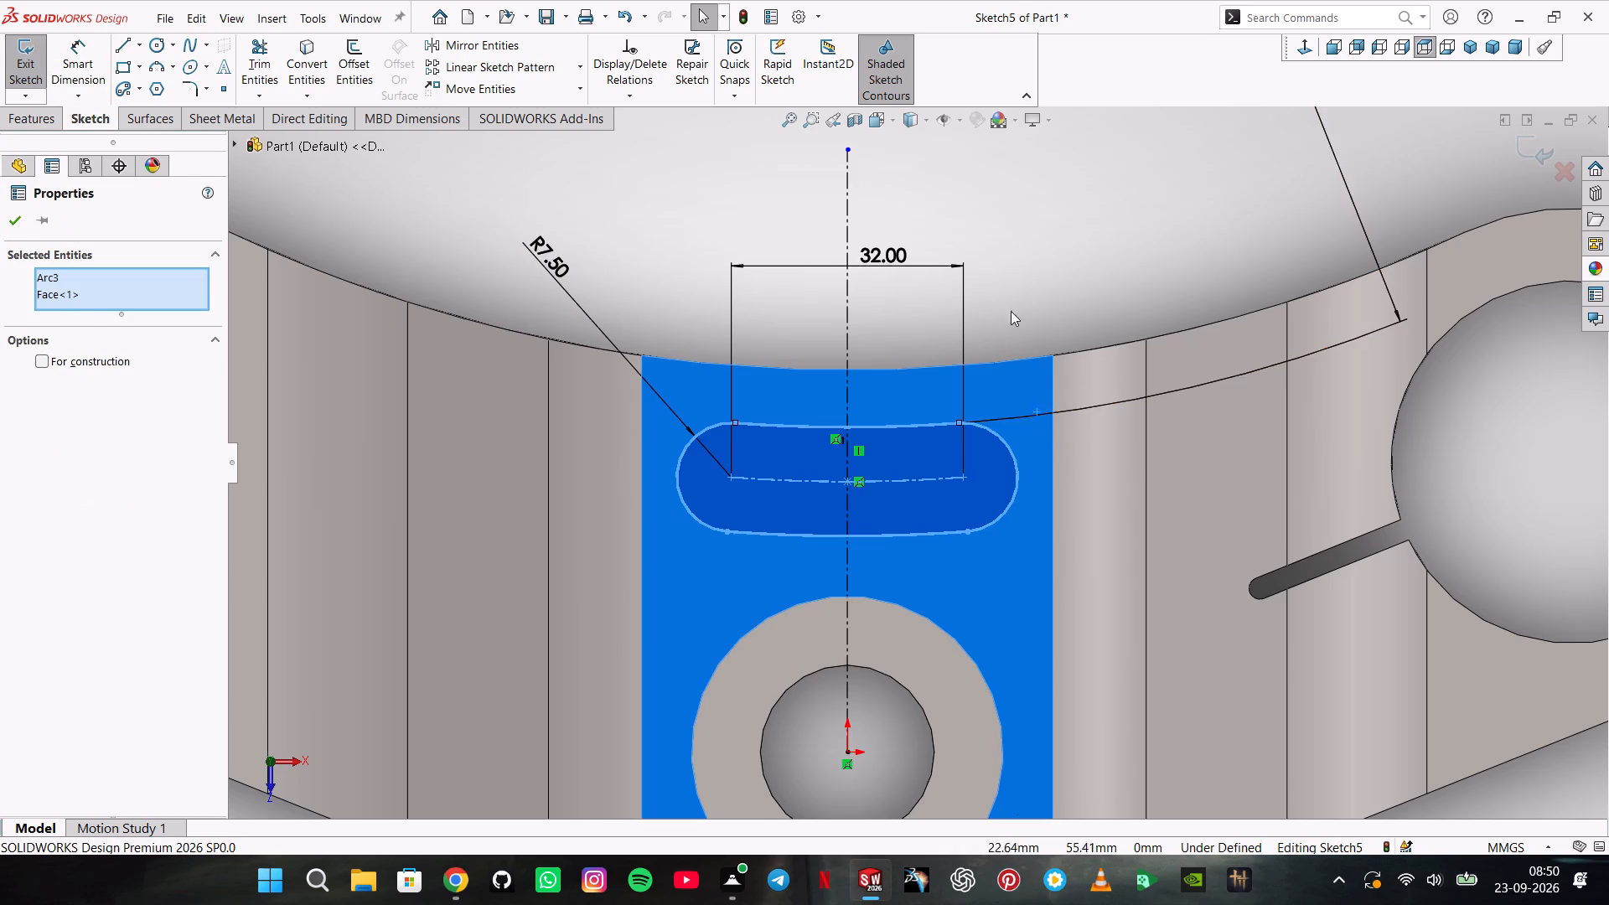
pyautogui.click(1017, 284)
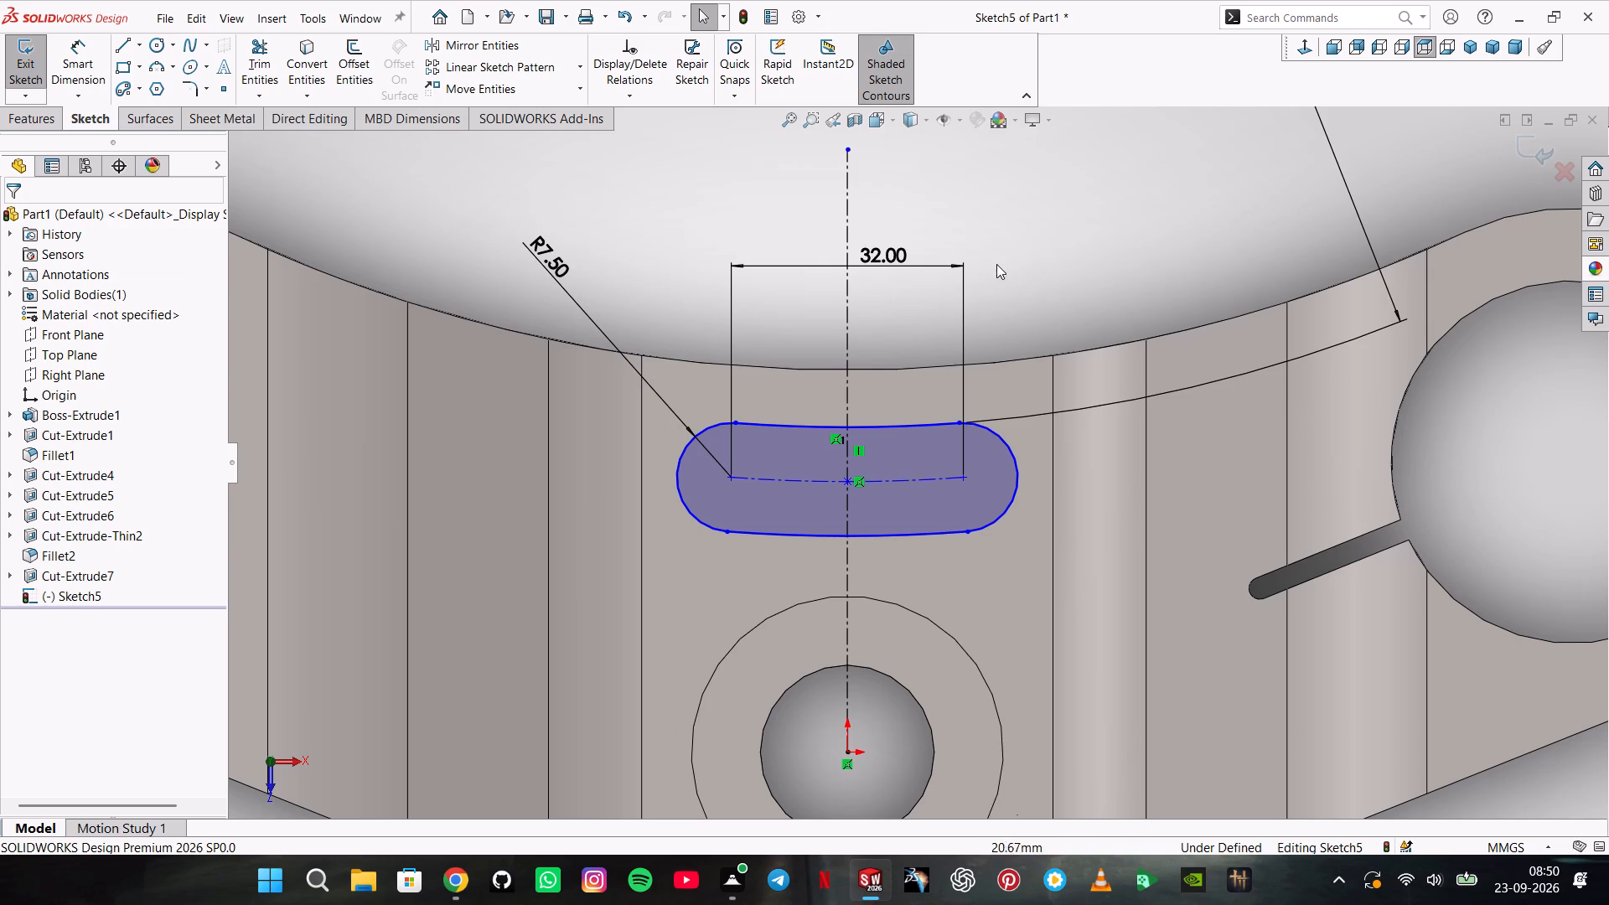
pyautogui.keyDown('ctrl'); pyautogui.click(788, 369); pyautogui.keyUp('ctrl')
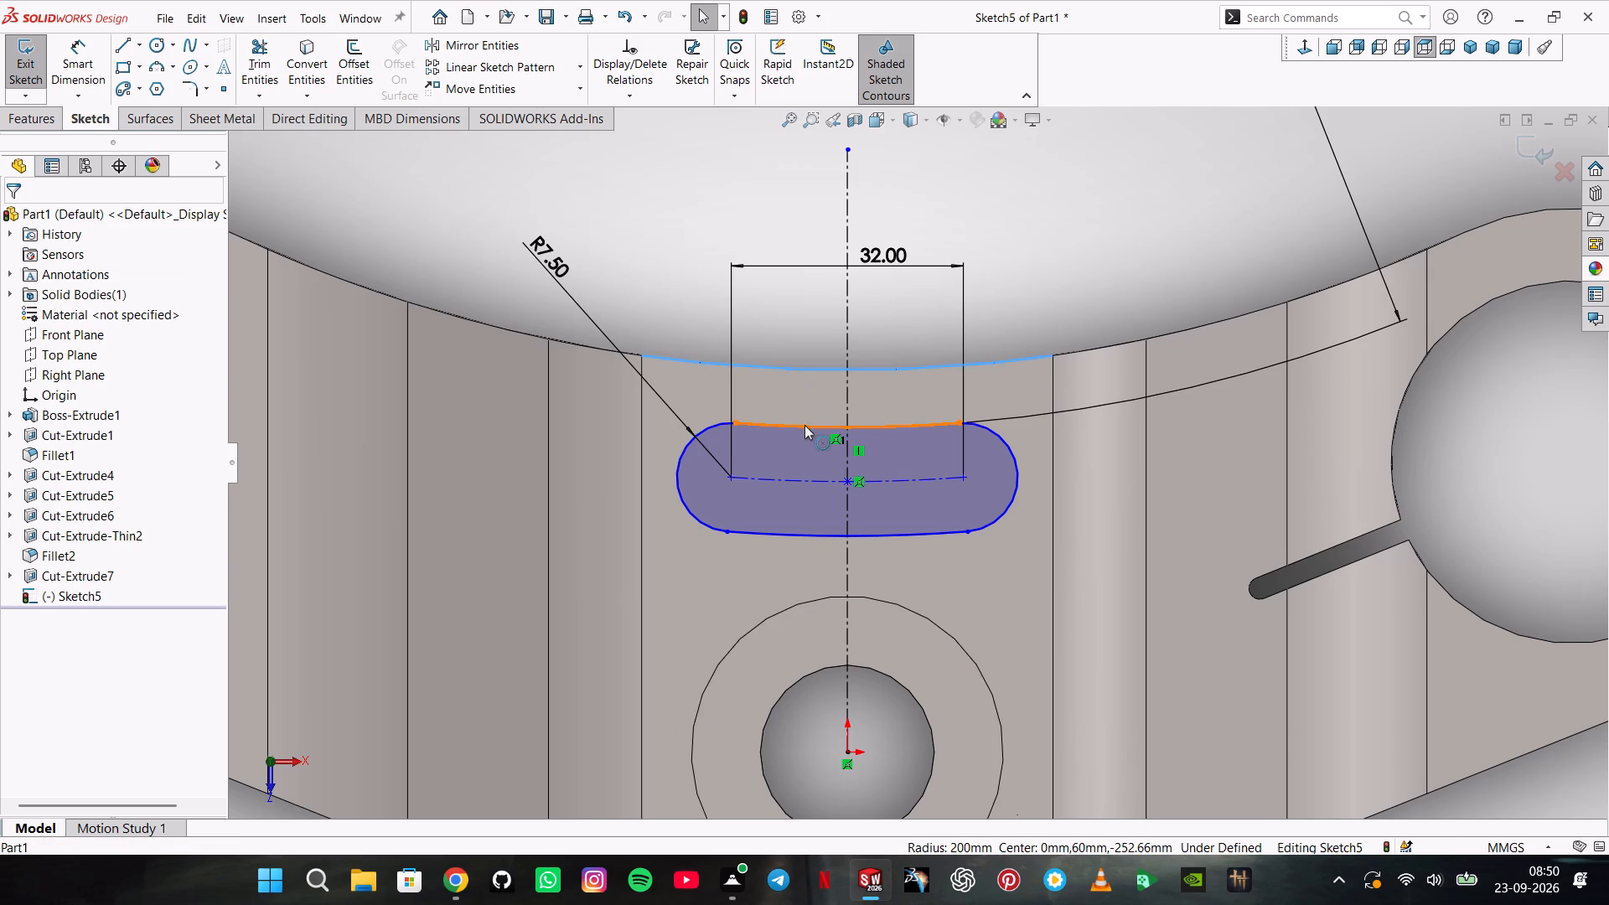
pyautogui.keyDown('ctrl'); pyautogui.click(804, 425); pyautogui.keyUp('ctrl')
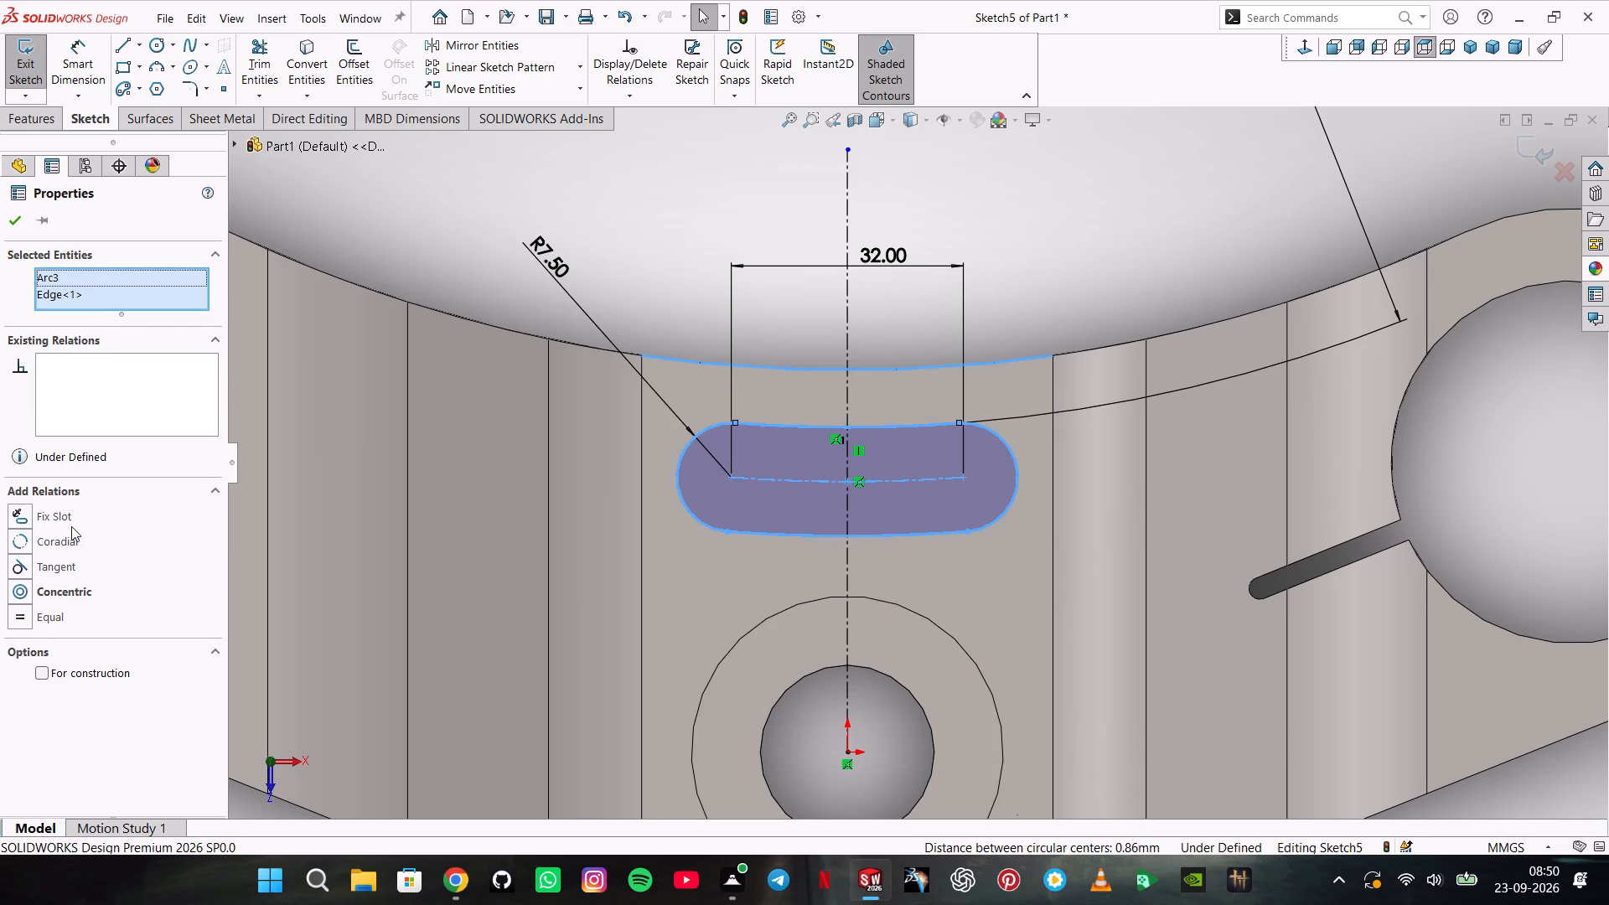
pyautogui.click(43, 597)
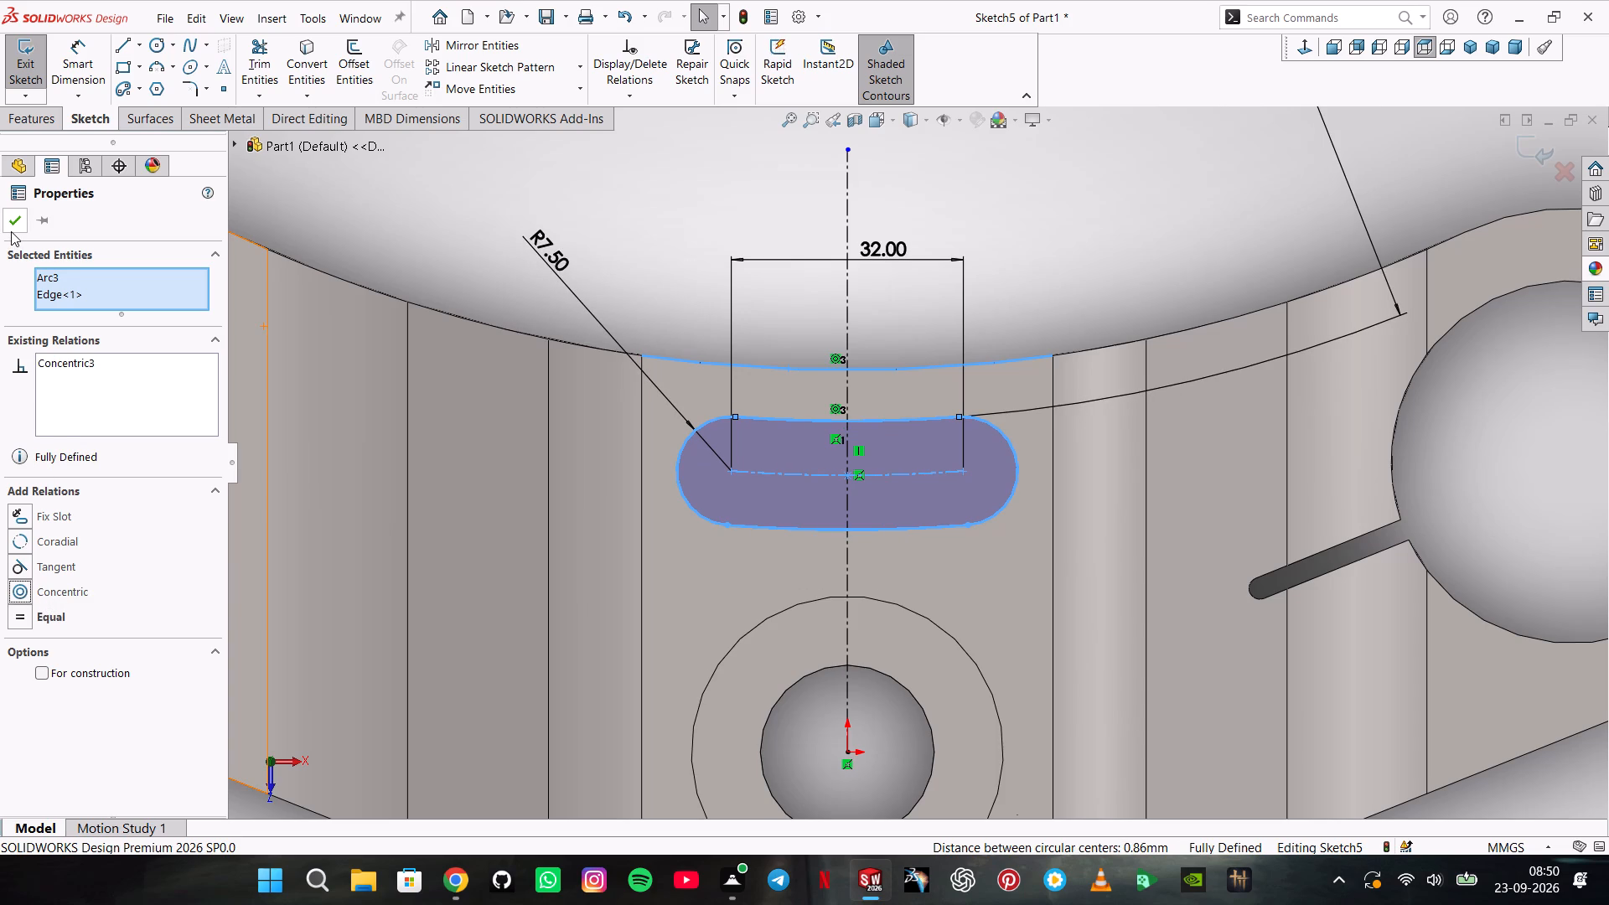
pyautogui.click(11, 231)
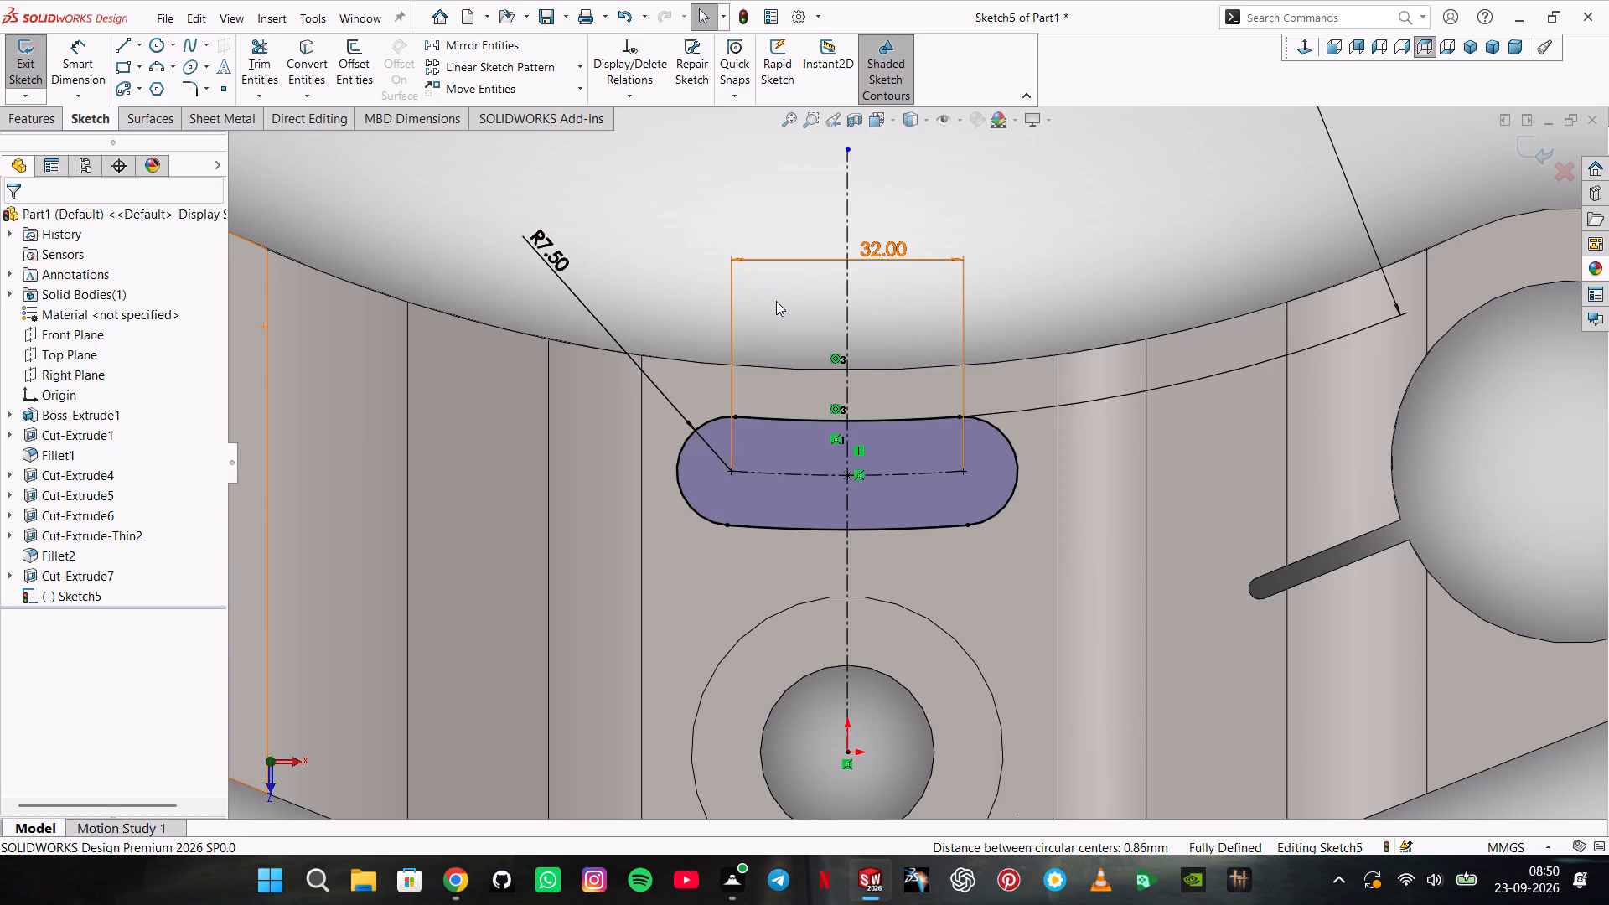
# Cut the curved slot sketch through the whole part with an Extruded Cut set to Through All.
pyautogui.click(54, 125)
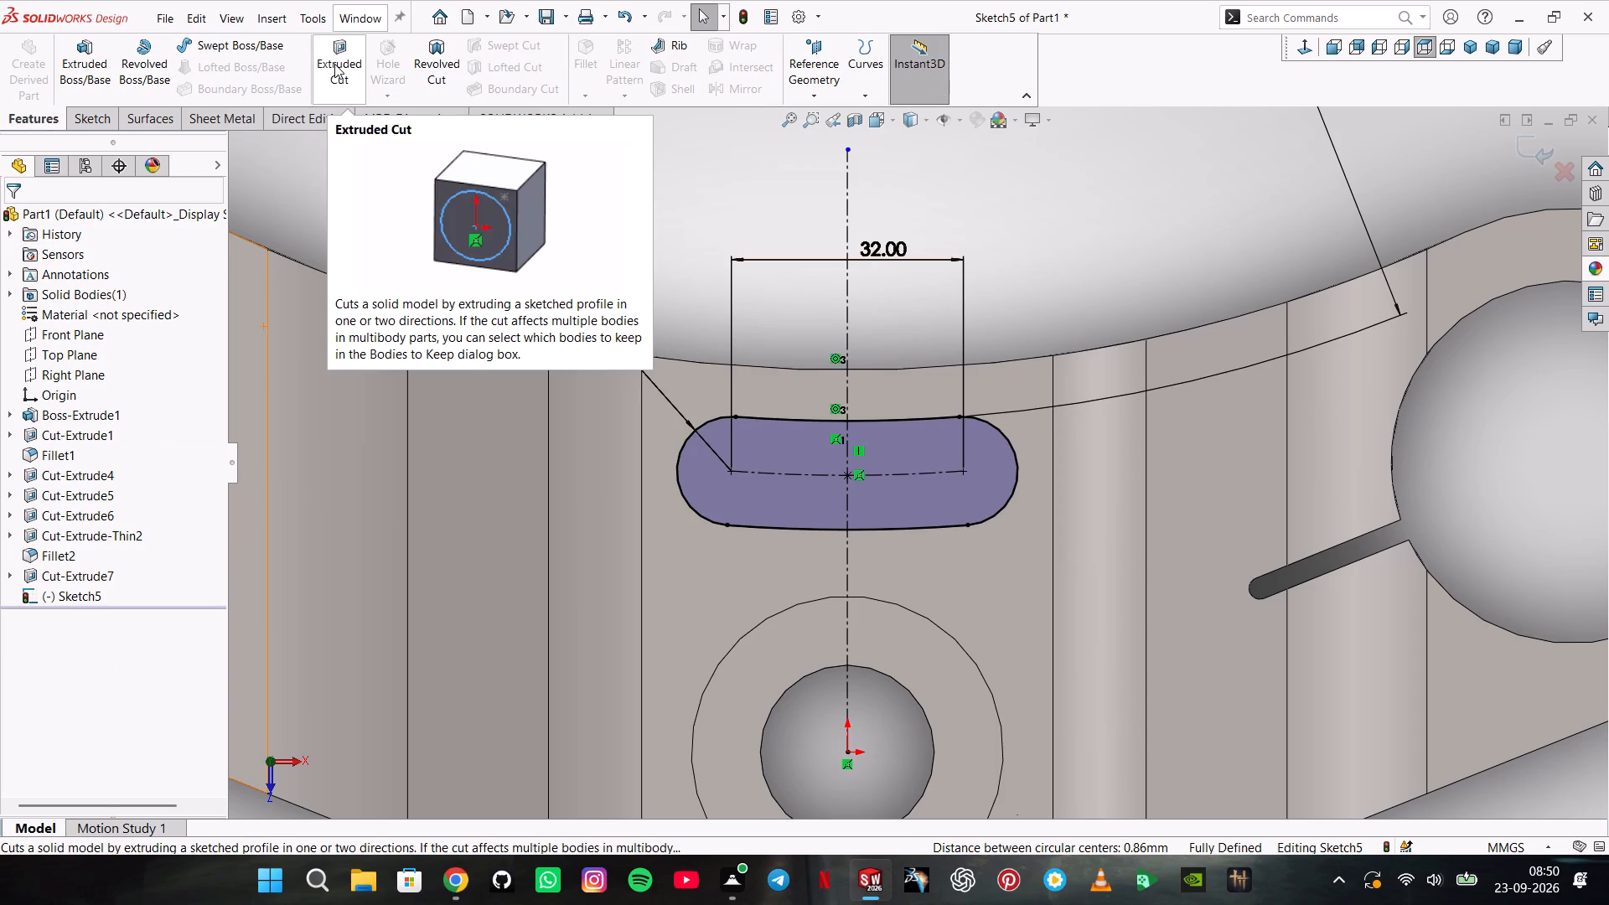
pyautogui.click(334, 64)
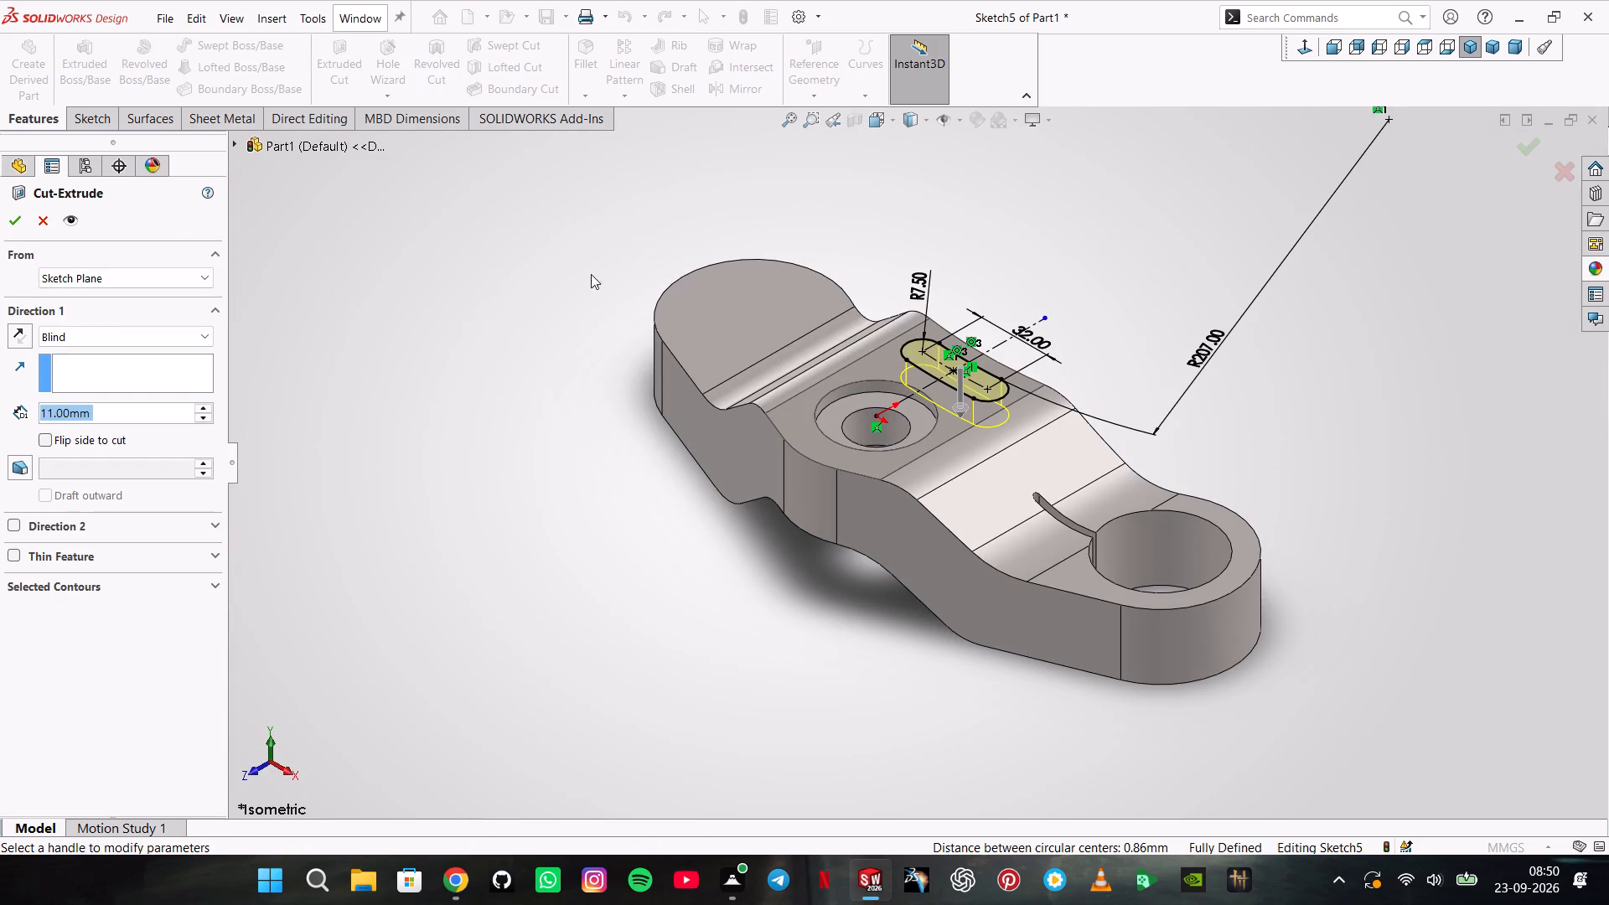
pyautogui.click(116, 329)
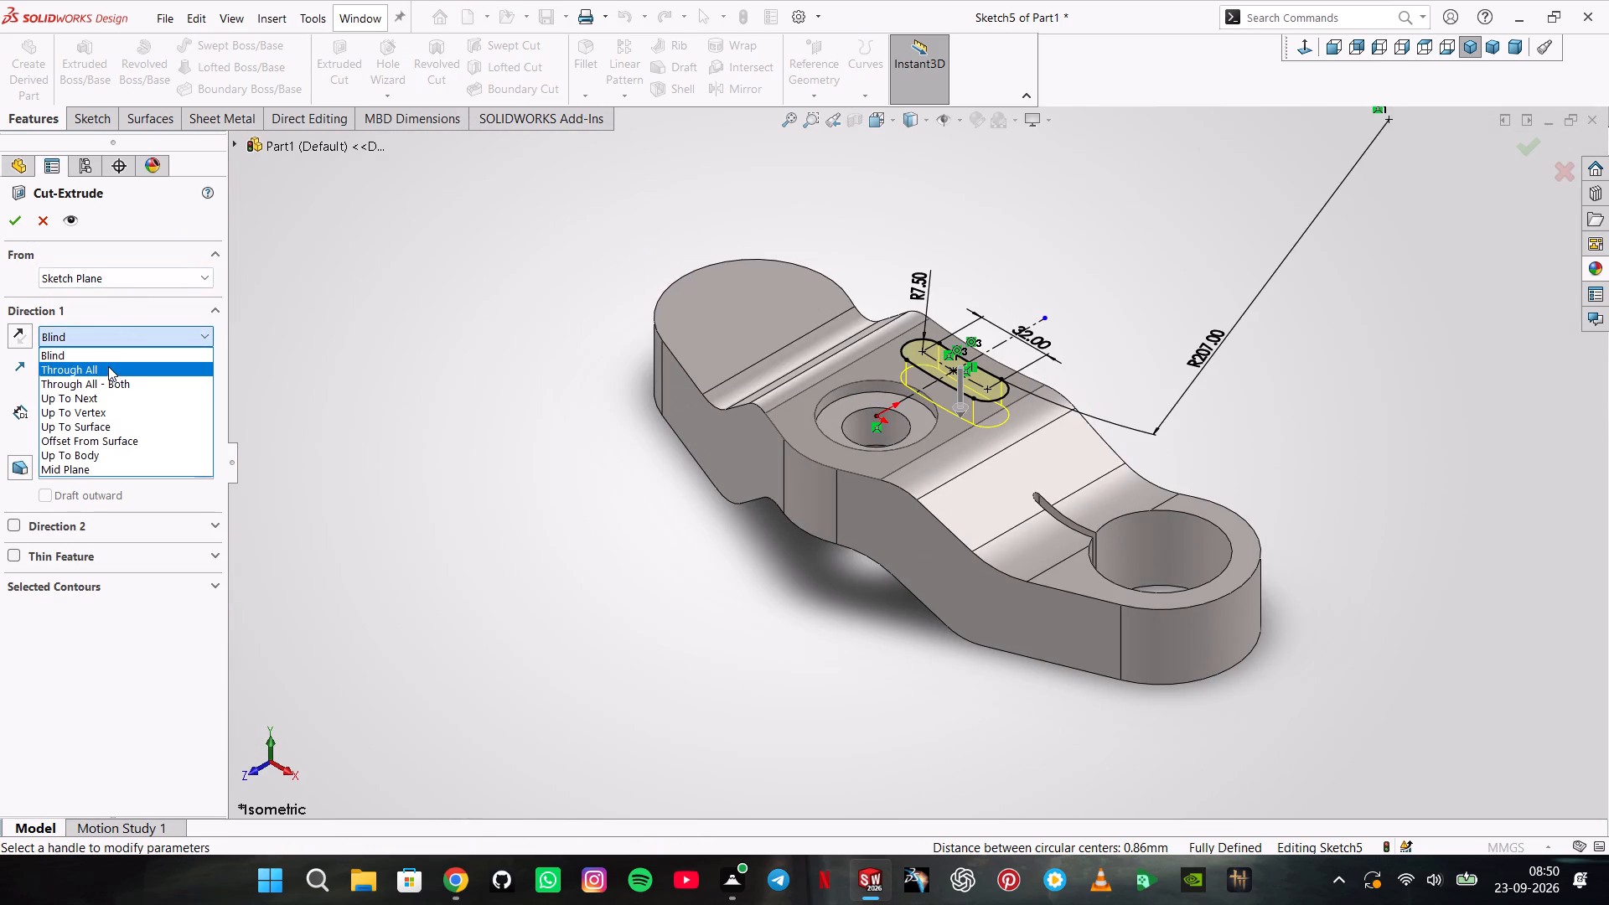
pyautogui.click(108, 367)
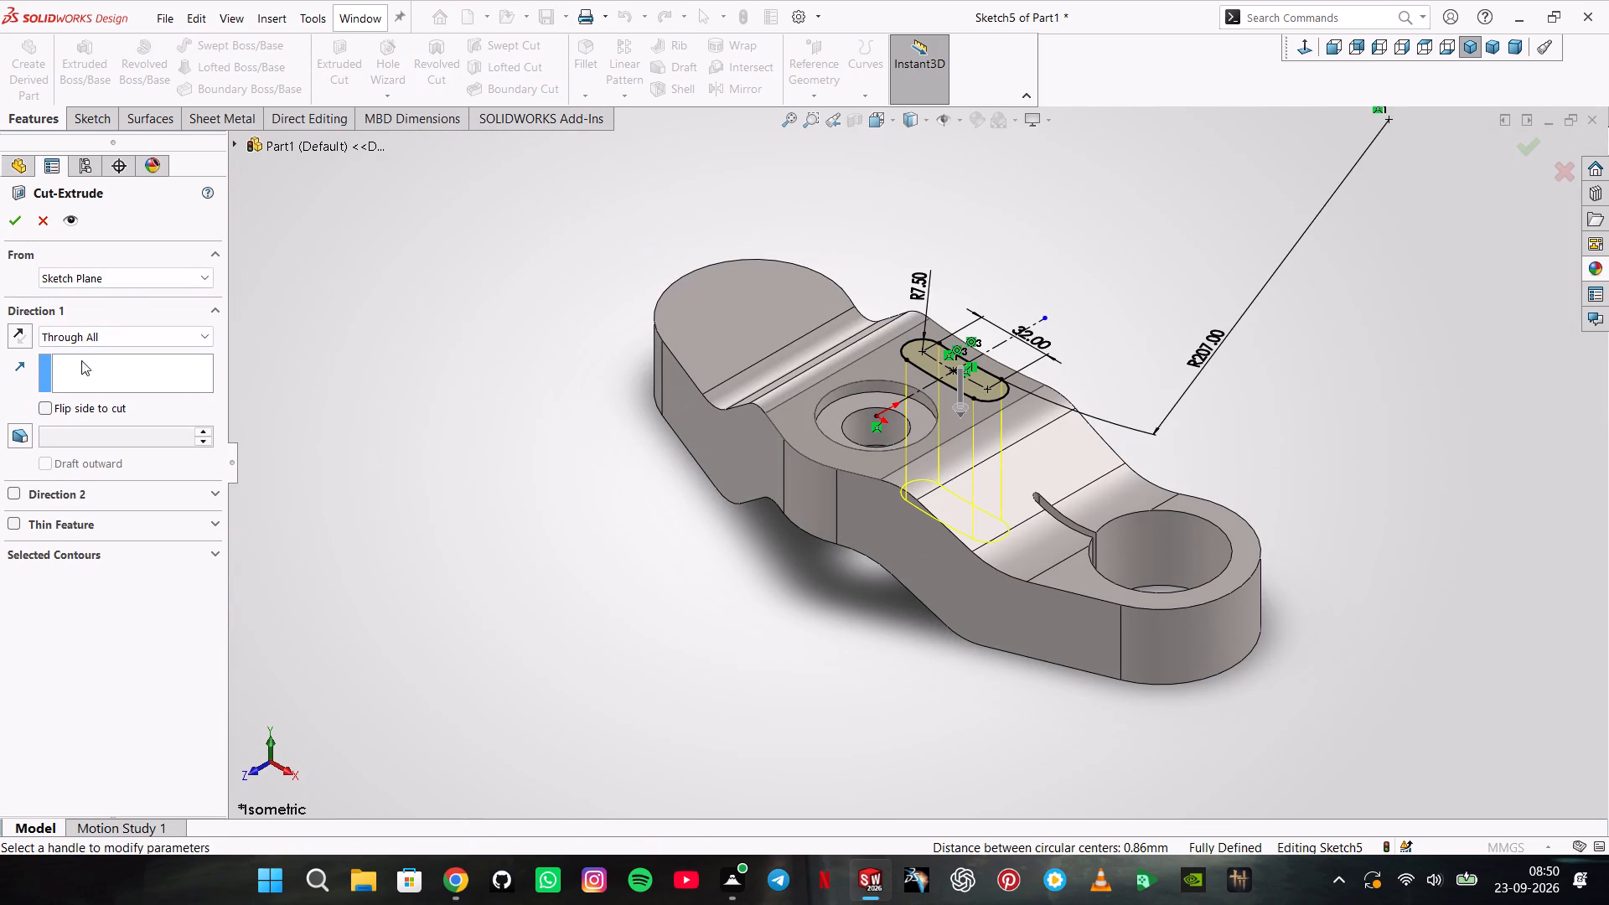
pyautogui.click(19, 229)
pyautogui.click(566, 194)
# On the flat middle face's plane, sketch two concentric circles about 21.6 and 18.9 mm in diameter, between the middle hole and the solid lobe.
pyautogui.moveTo(652, 199); pyautogui.dragTo(577, 350, button='middle')
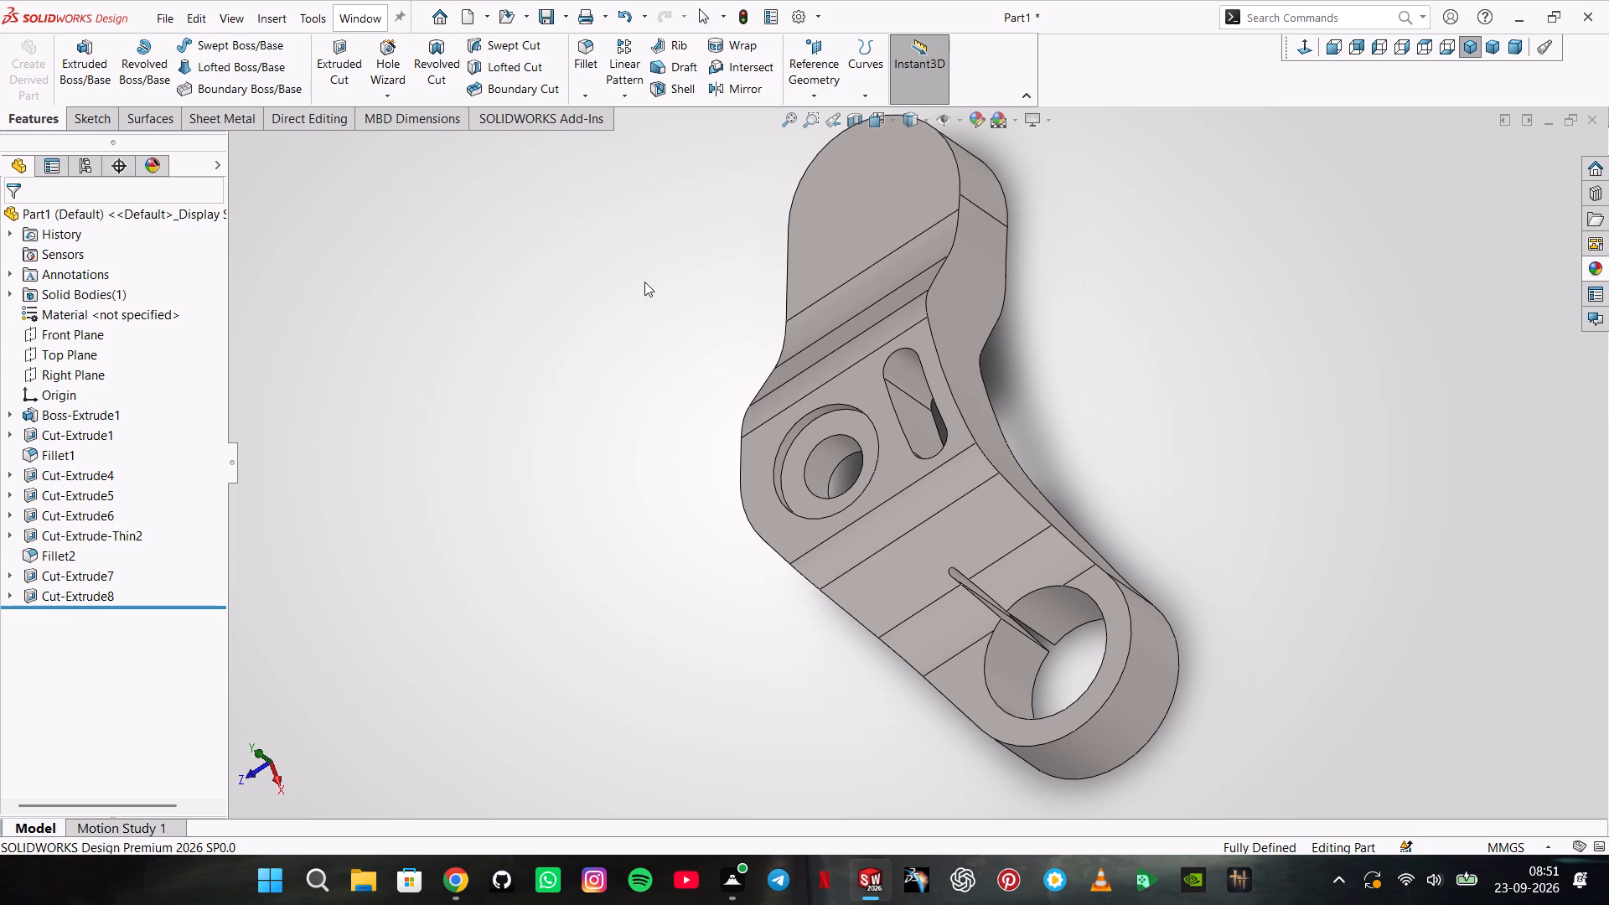
pyautogui.click(758, 463)
pyautogui.click(830, 410)
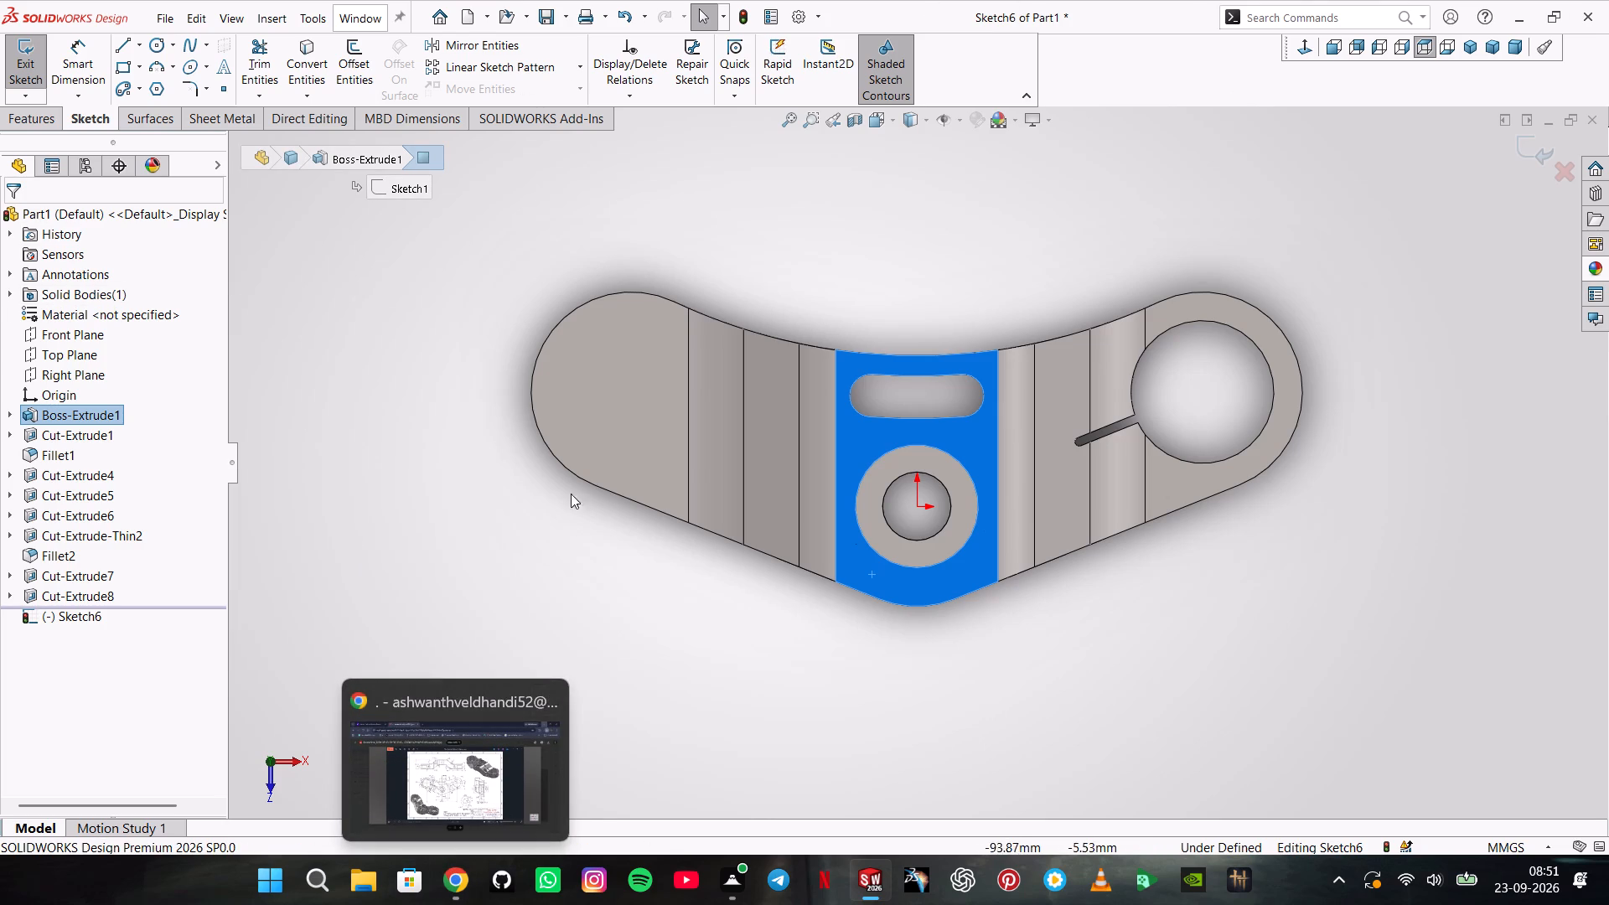
pyautogui.click(148, 47)
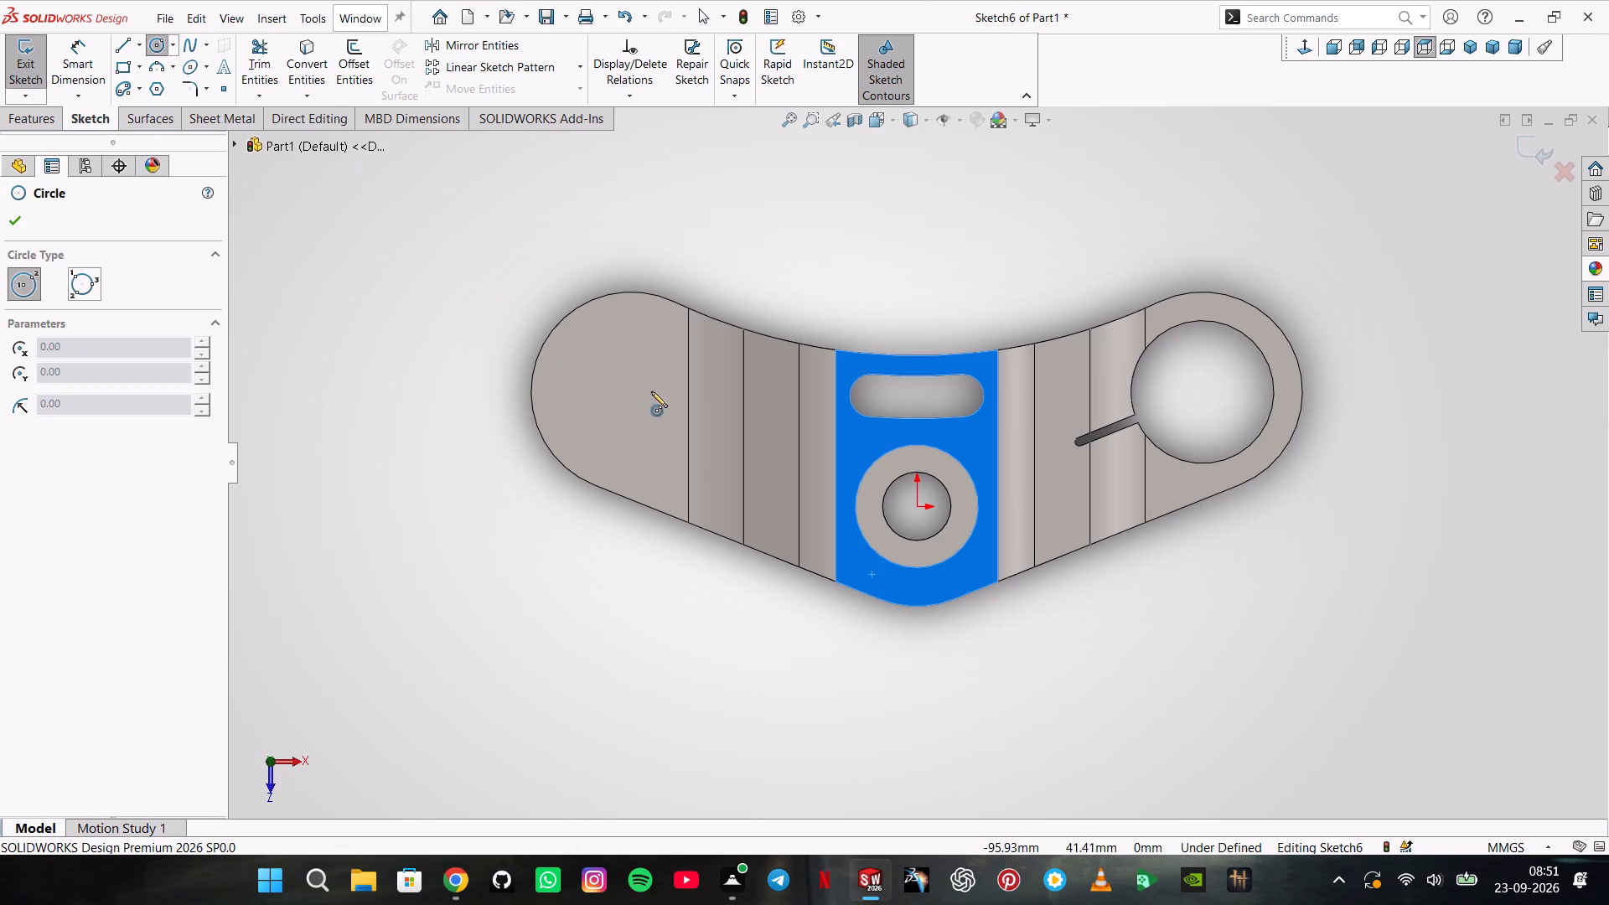
pyautogui.click(768, 479)
pyautogui.click(784, 503)
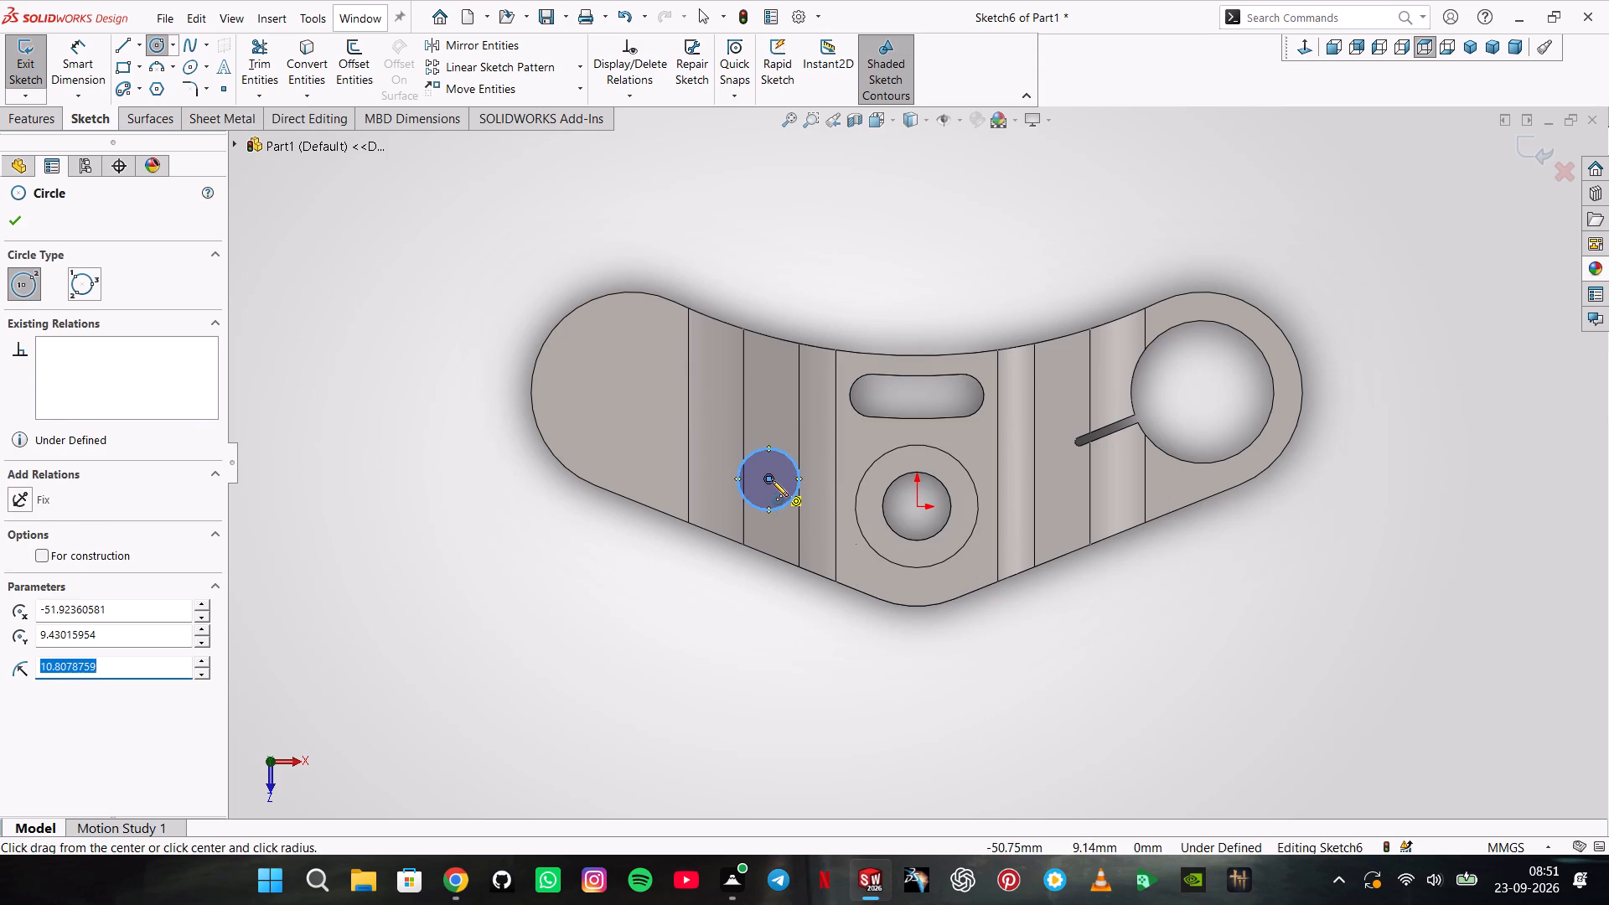
pyautogui.click(772, 480)
pyautogui.click(772, 502)
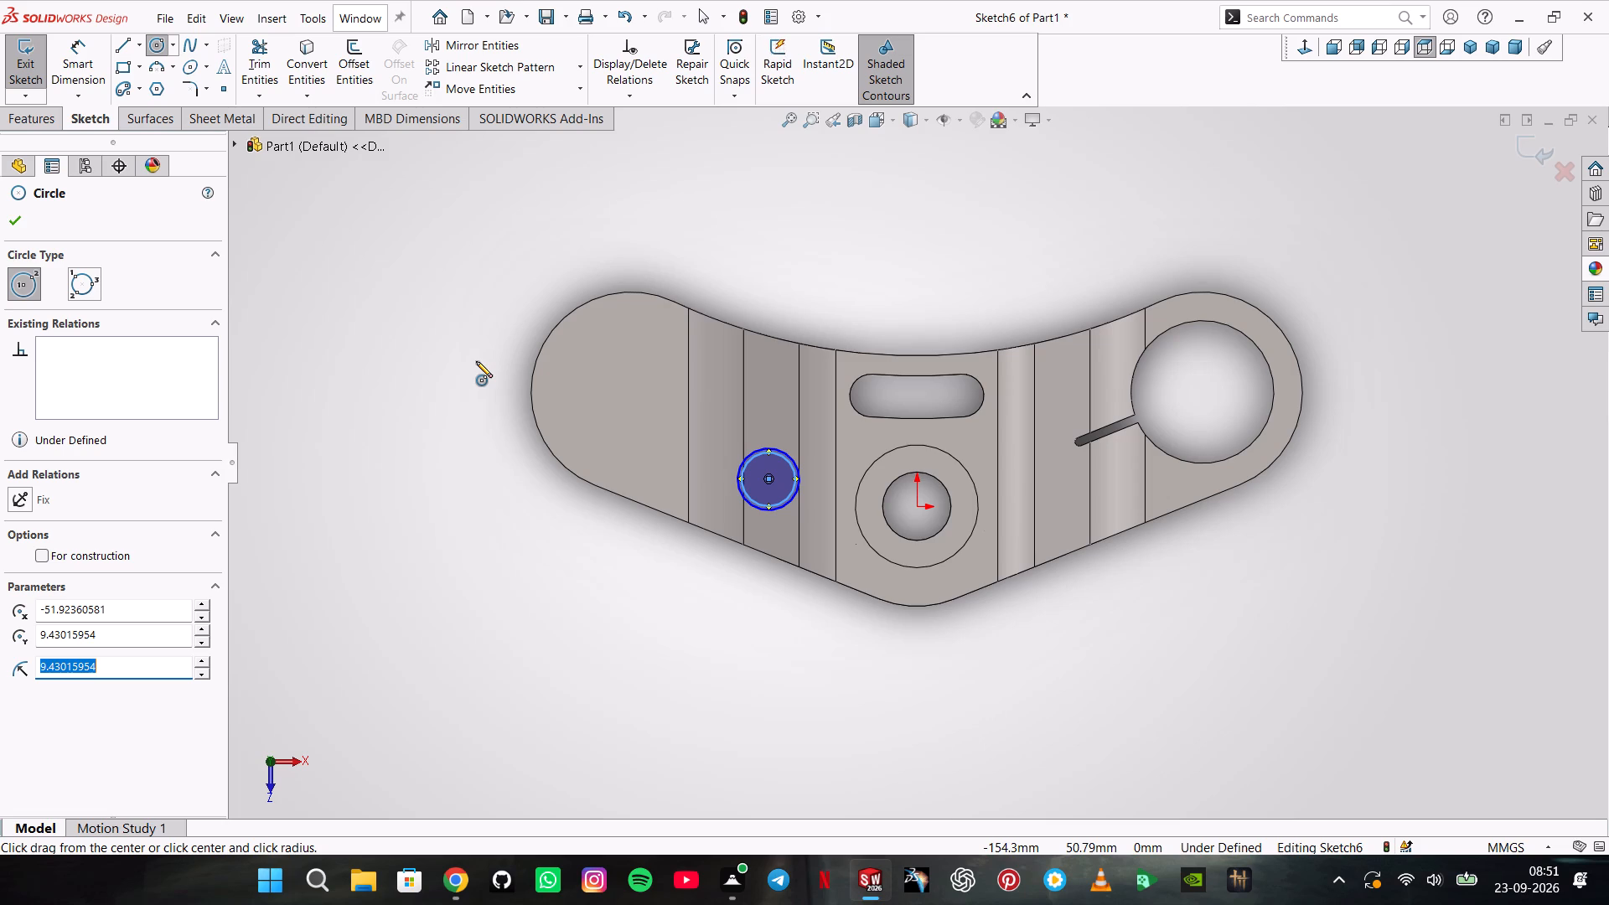
# Dimension the outer circle with a 22 mm diameter and the inner circle with a 10.5 mm diameter.
pyautogui.click(101, 66)
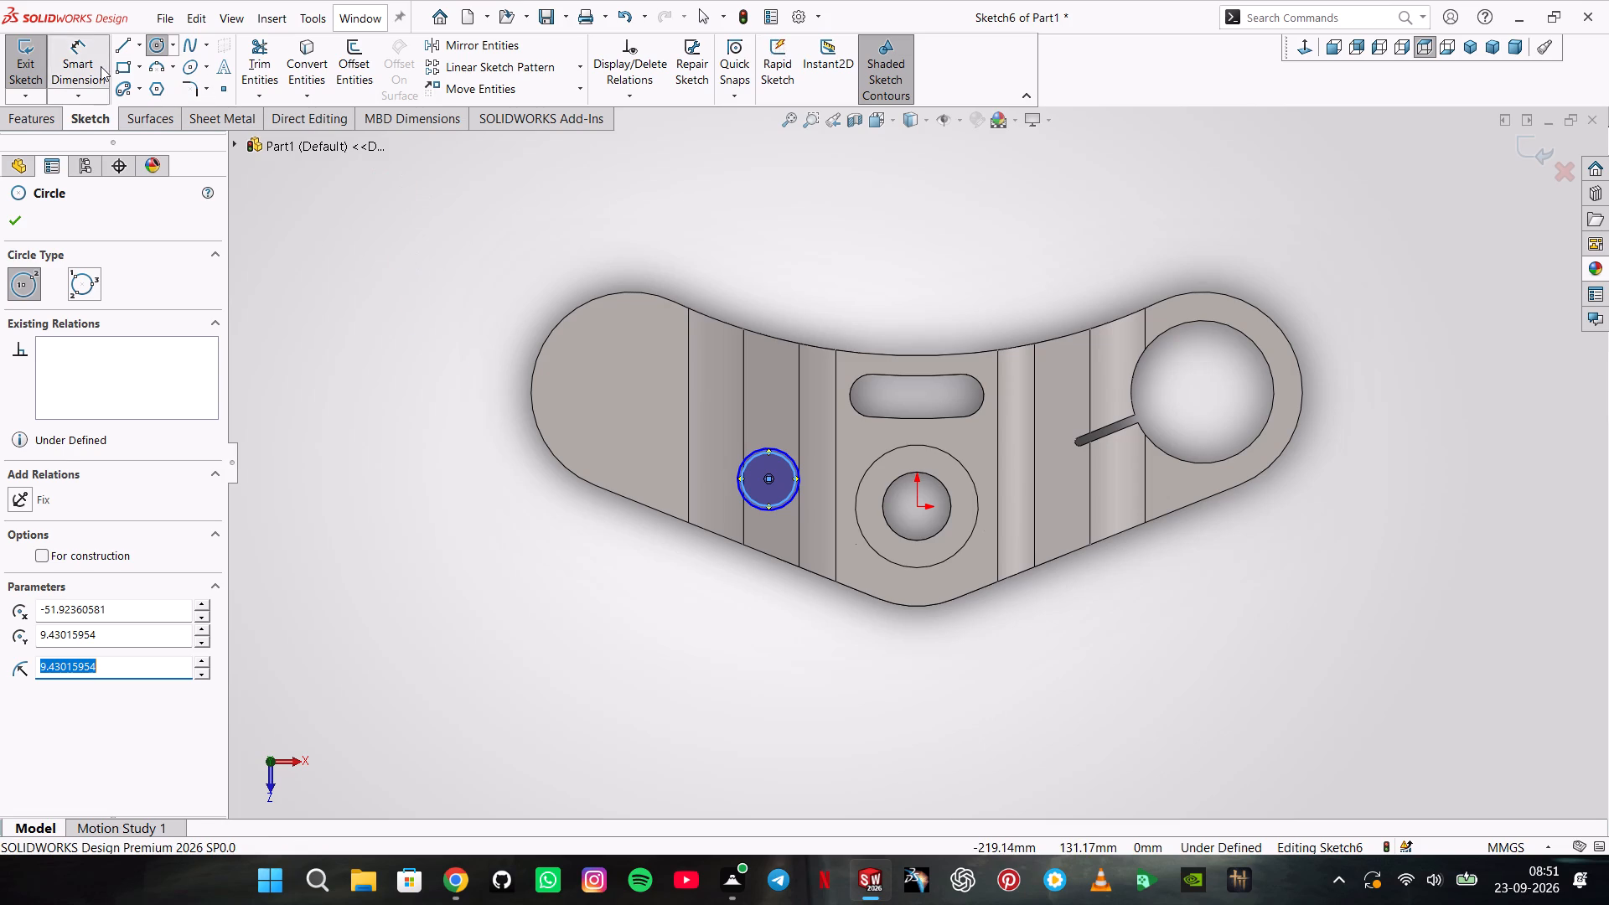
pyautogui.scroll(-4, 547, 382)
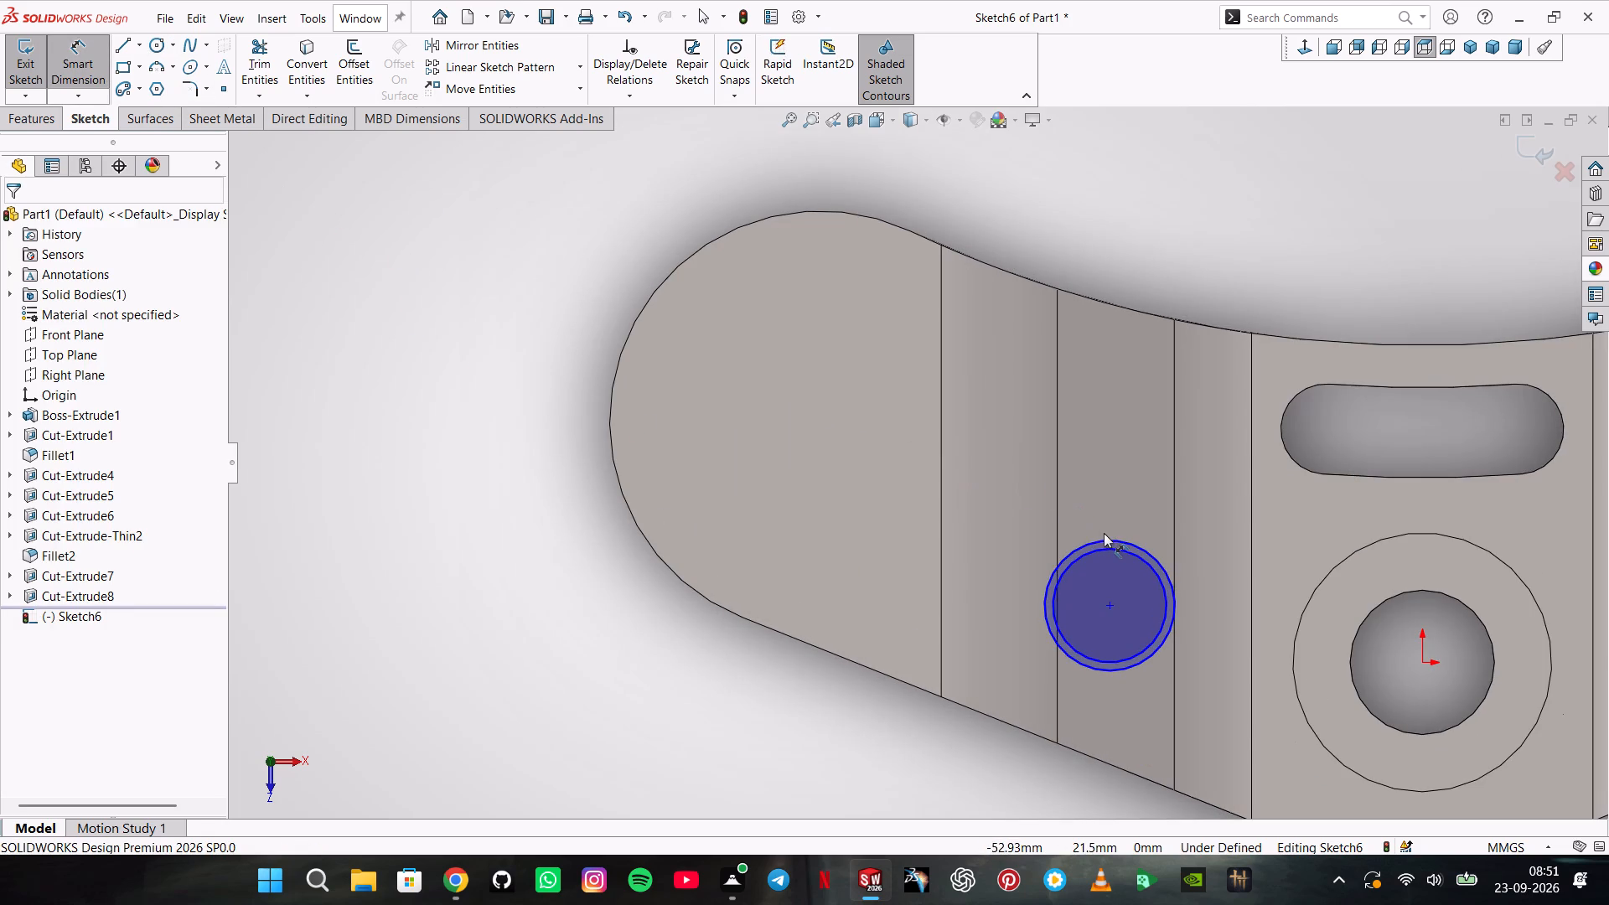
pyautogui.click(1105, 540)
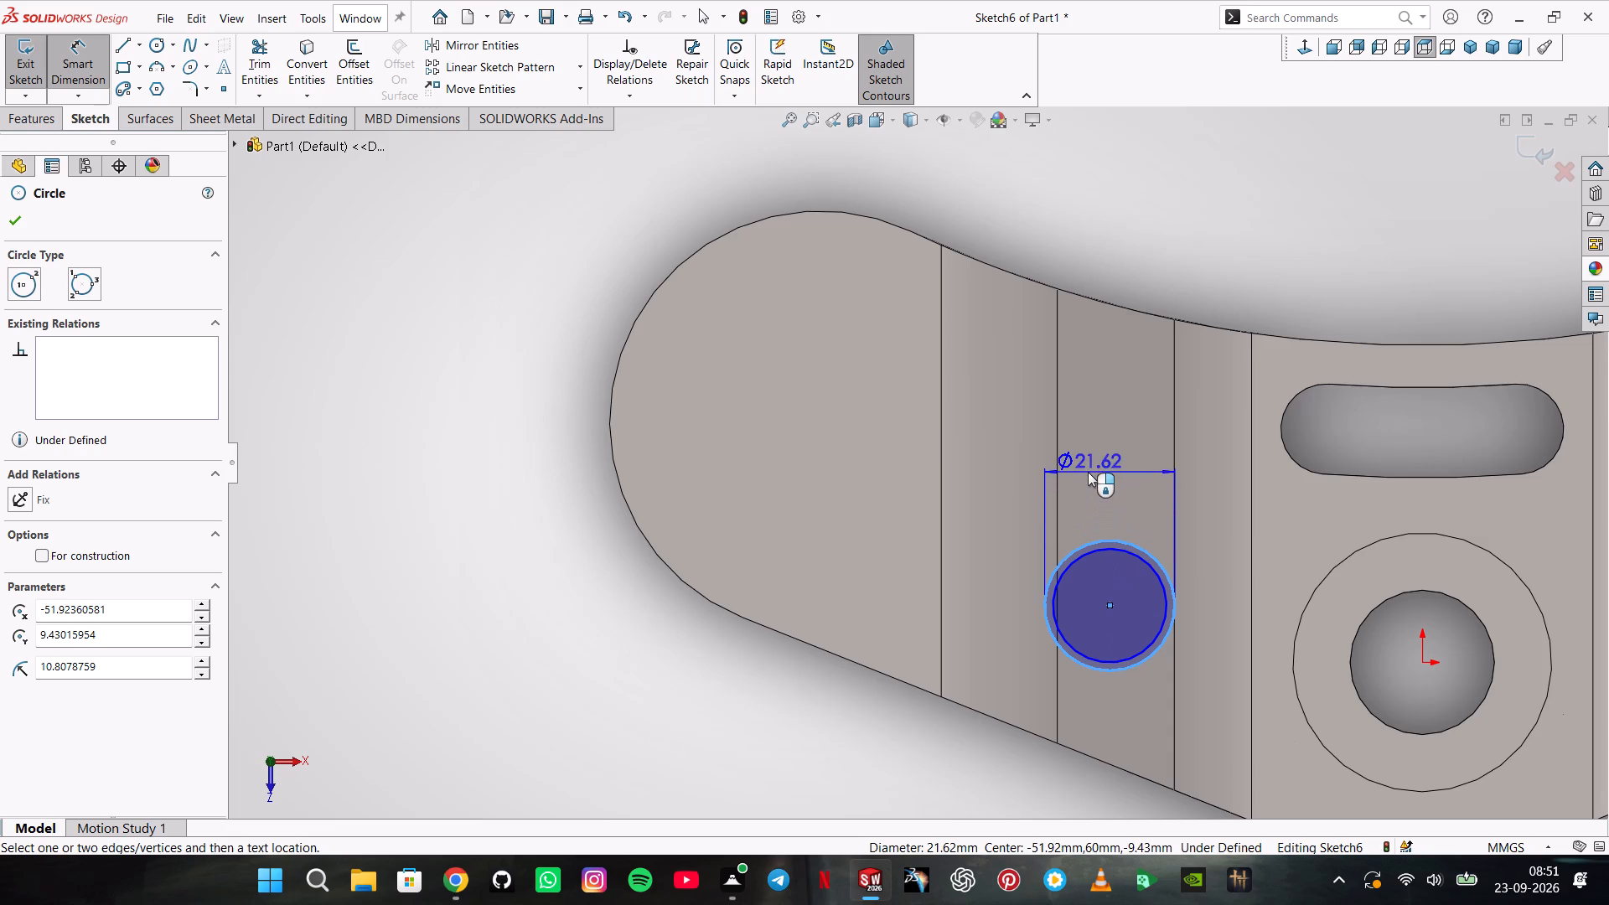
pyautogui.click(1088, 472)
pyautogui.write('22')
pyautogui.press('Return')
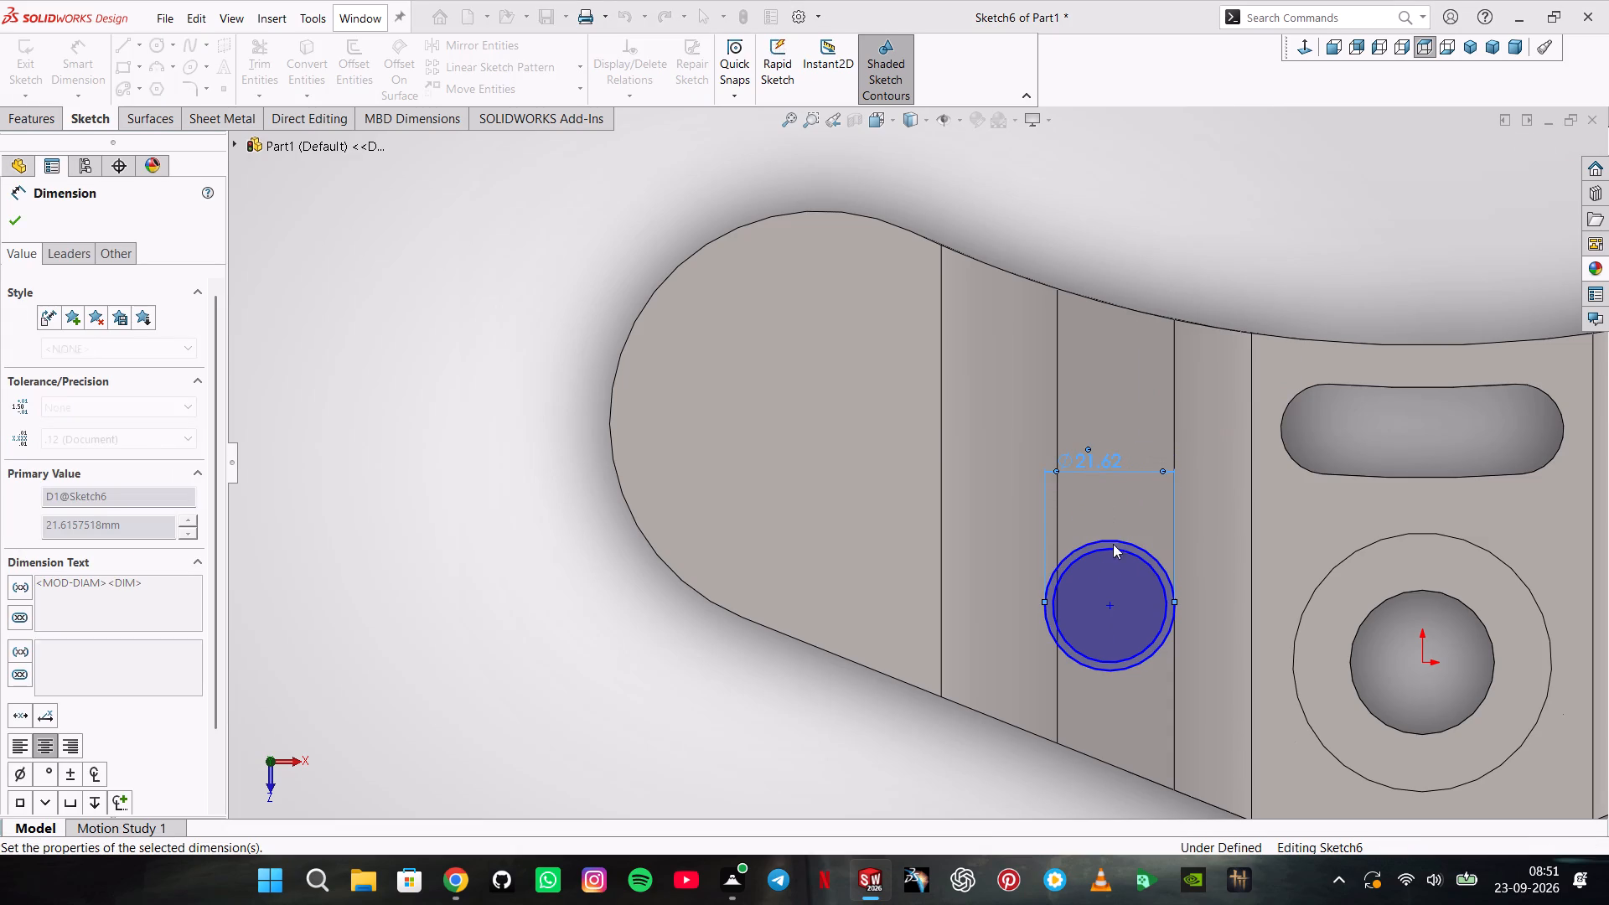
pyautogui.click(1112, 546)
pyautogui.click(1105, 510)
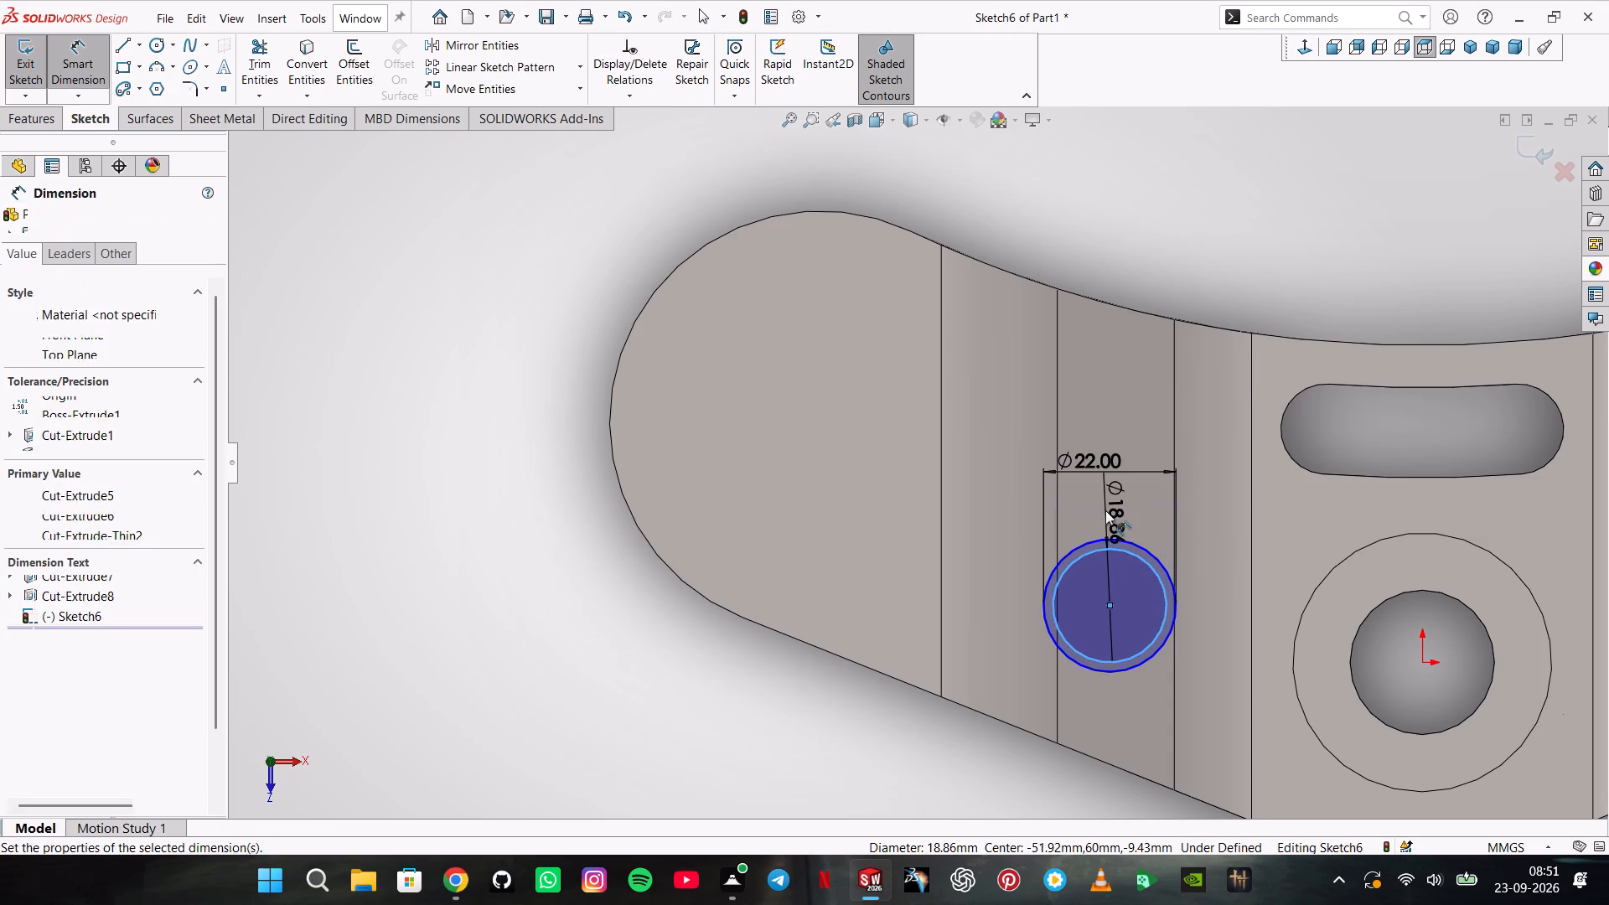
pyautogui.write('10.5')
pyautogui.press('Return')
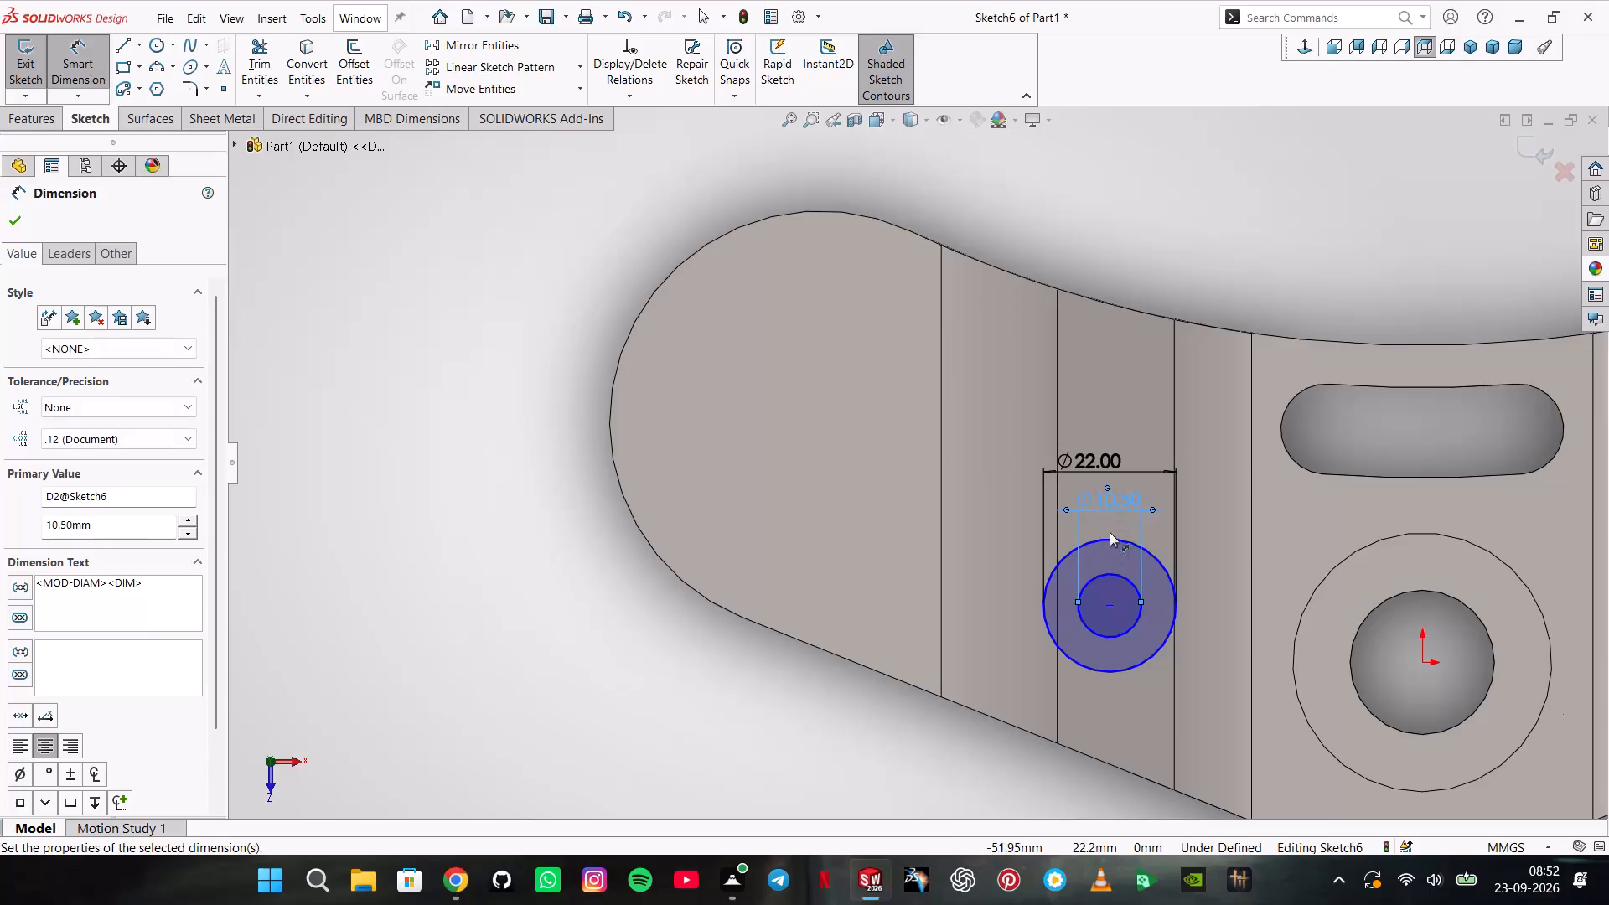
# Locate the circles' common centre 20 mm vertically and 40 mm horizontally from the origin.
pyautogui.click(1111, 604)
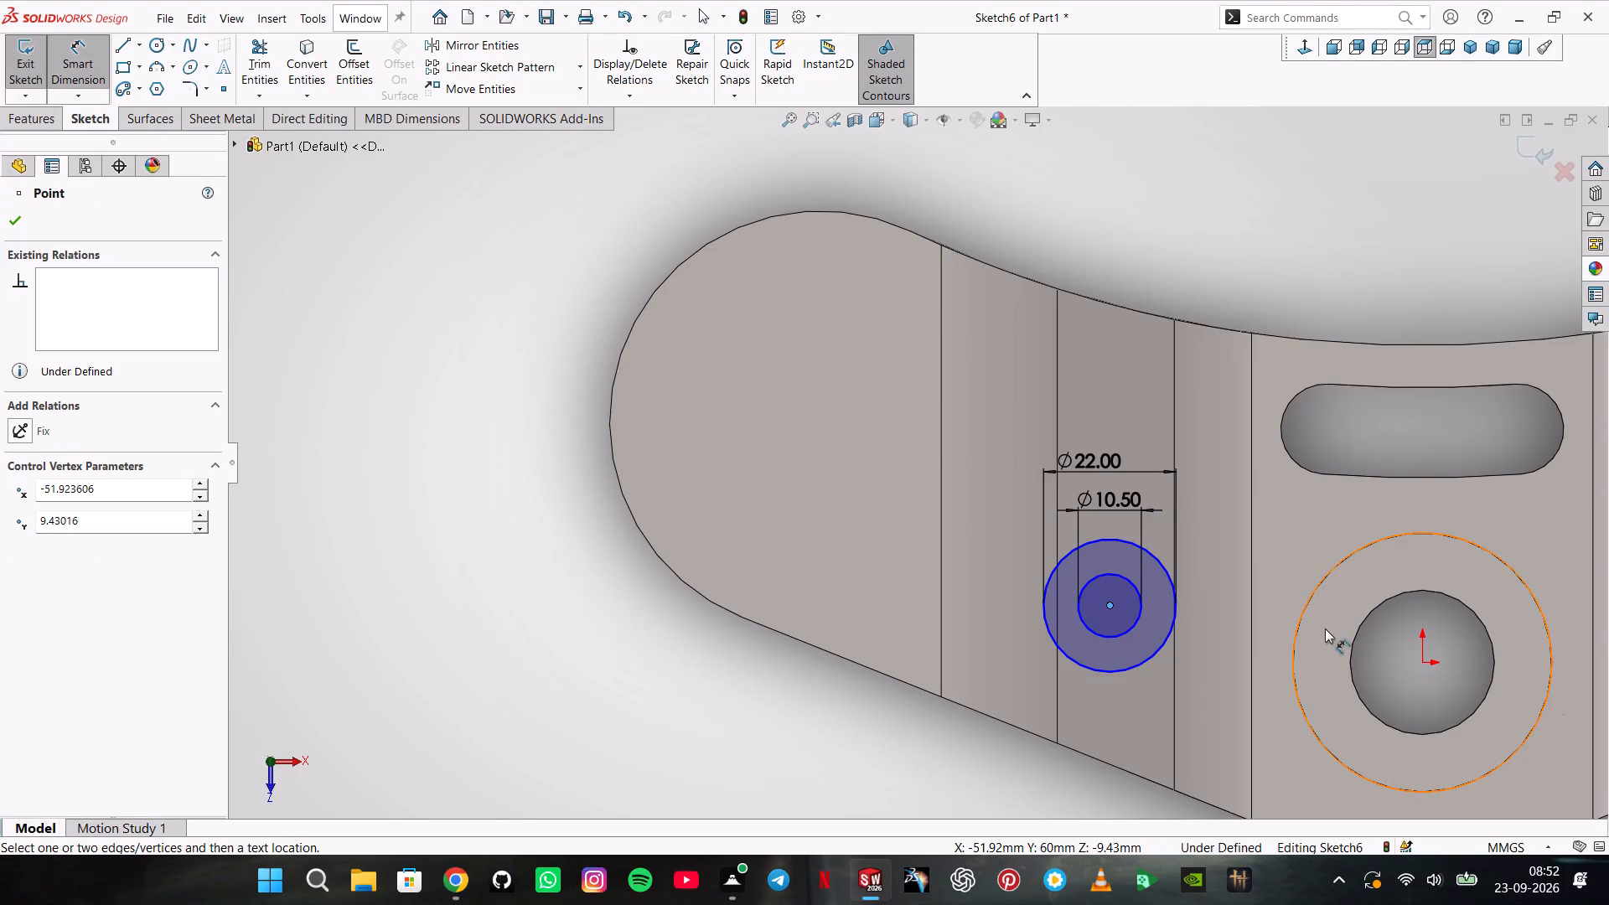
pyautogui.click(1422, 659)
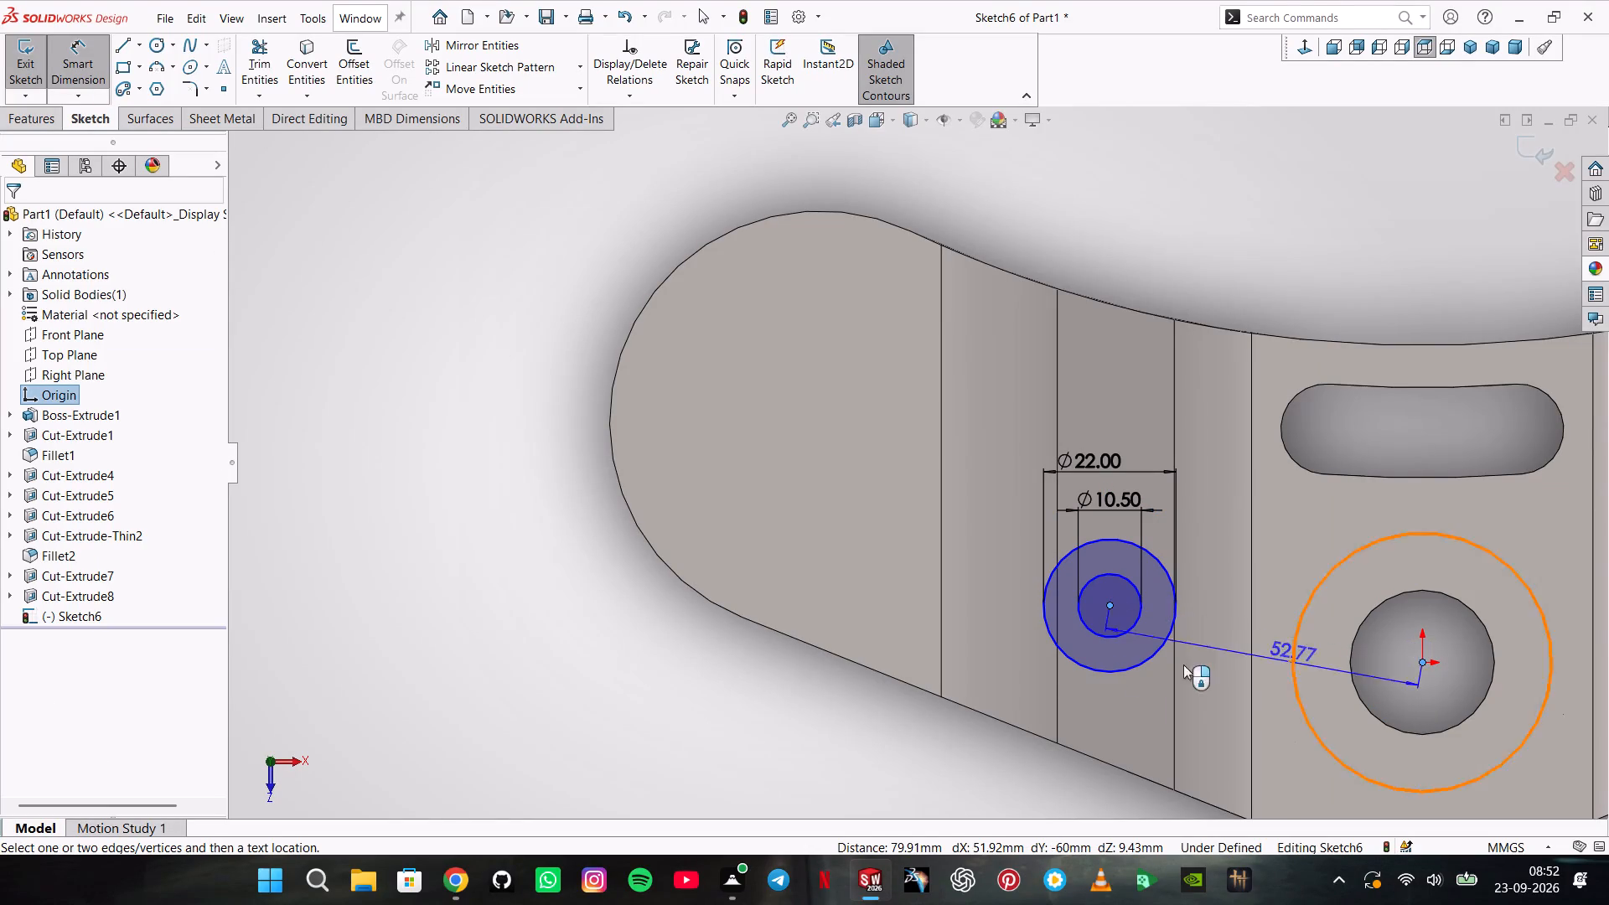
pyautogui.click(975, 638)
pyautogui.write('20')
pyautogui.press('Return')
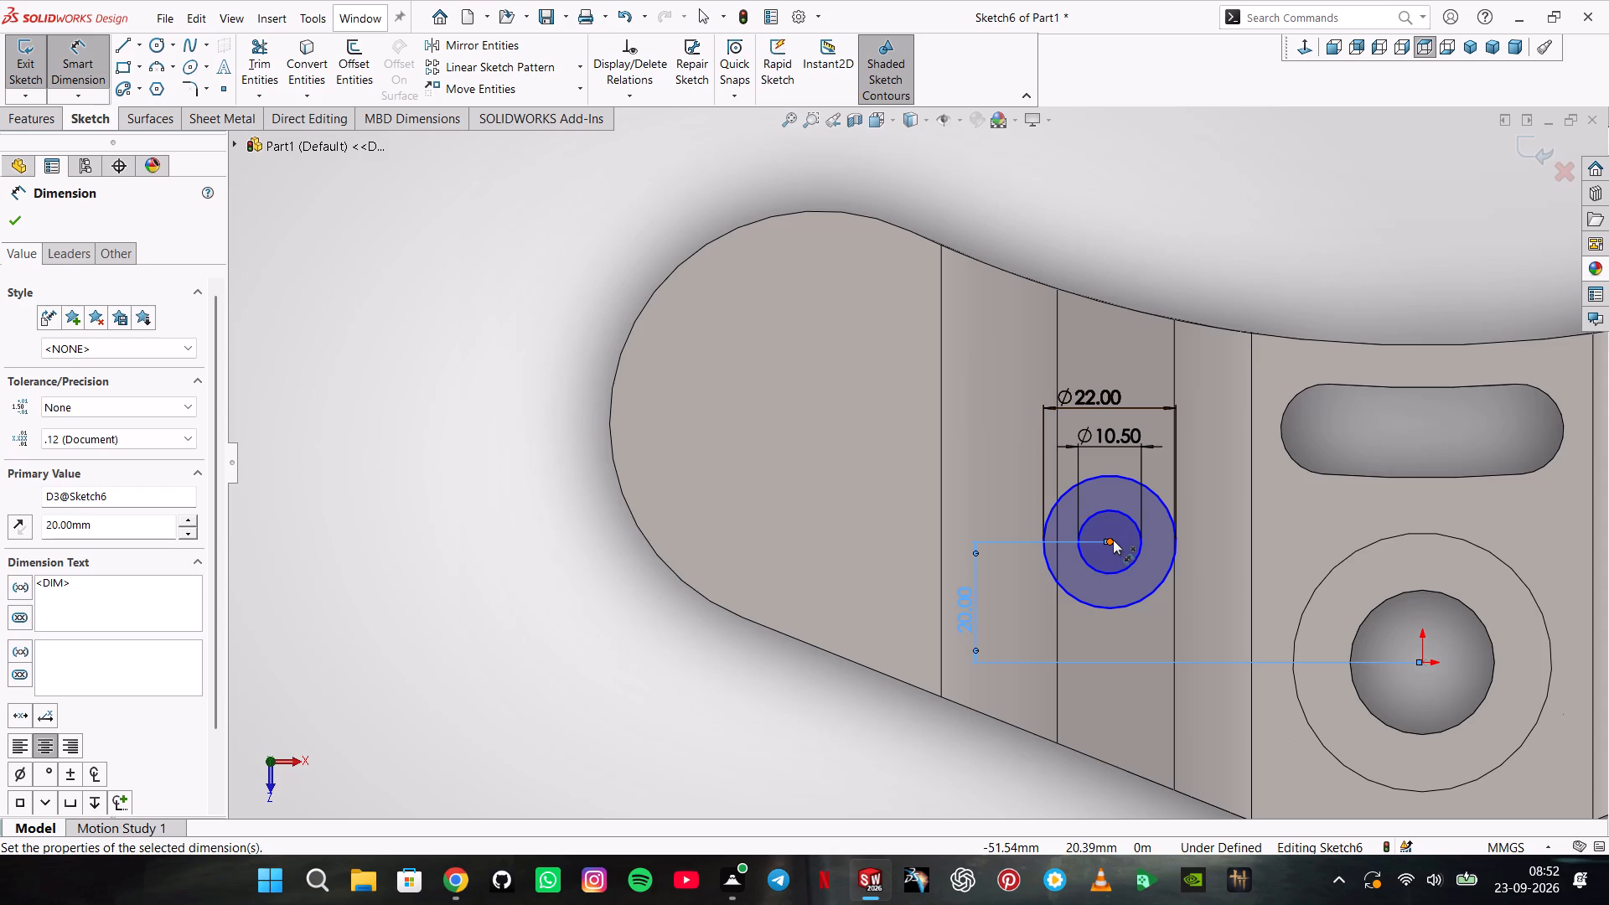
pyautogui.click(1113, 540)
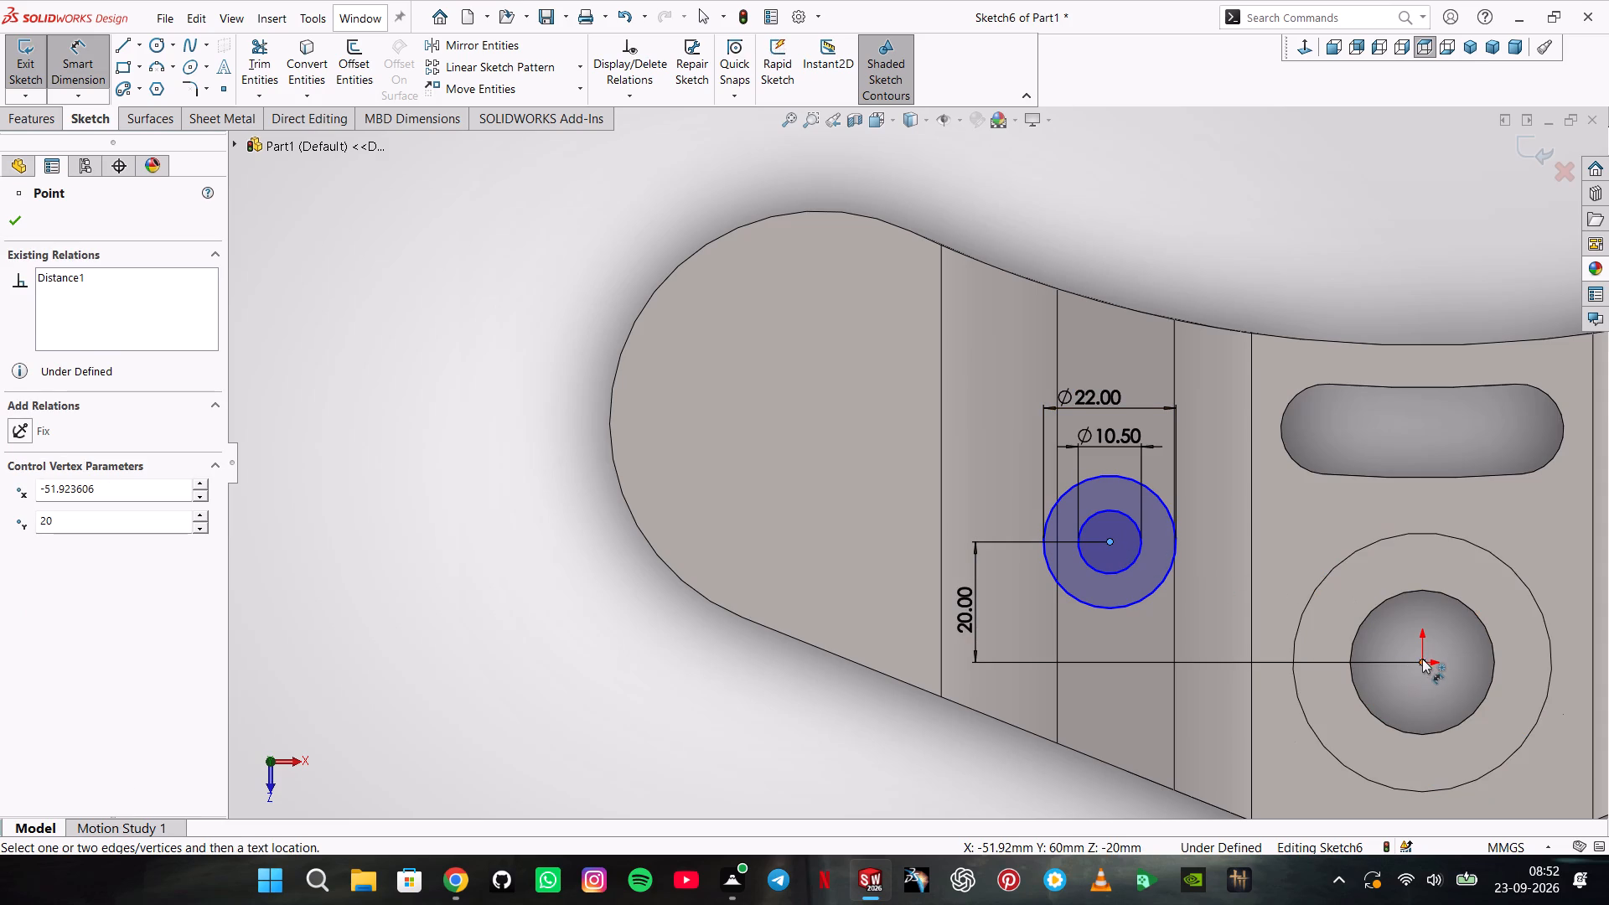
pyautogui.click(1422, 661)
pyautogui.click(1306, 742)
pyautogui.press('4')
pyautogui.press('0')
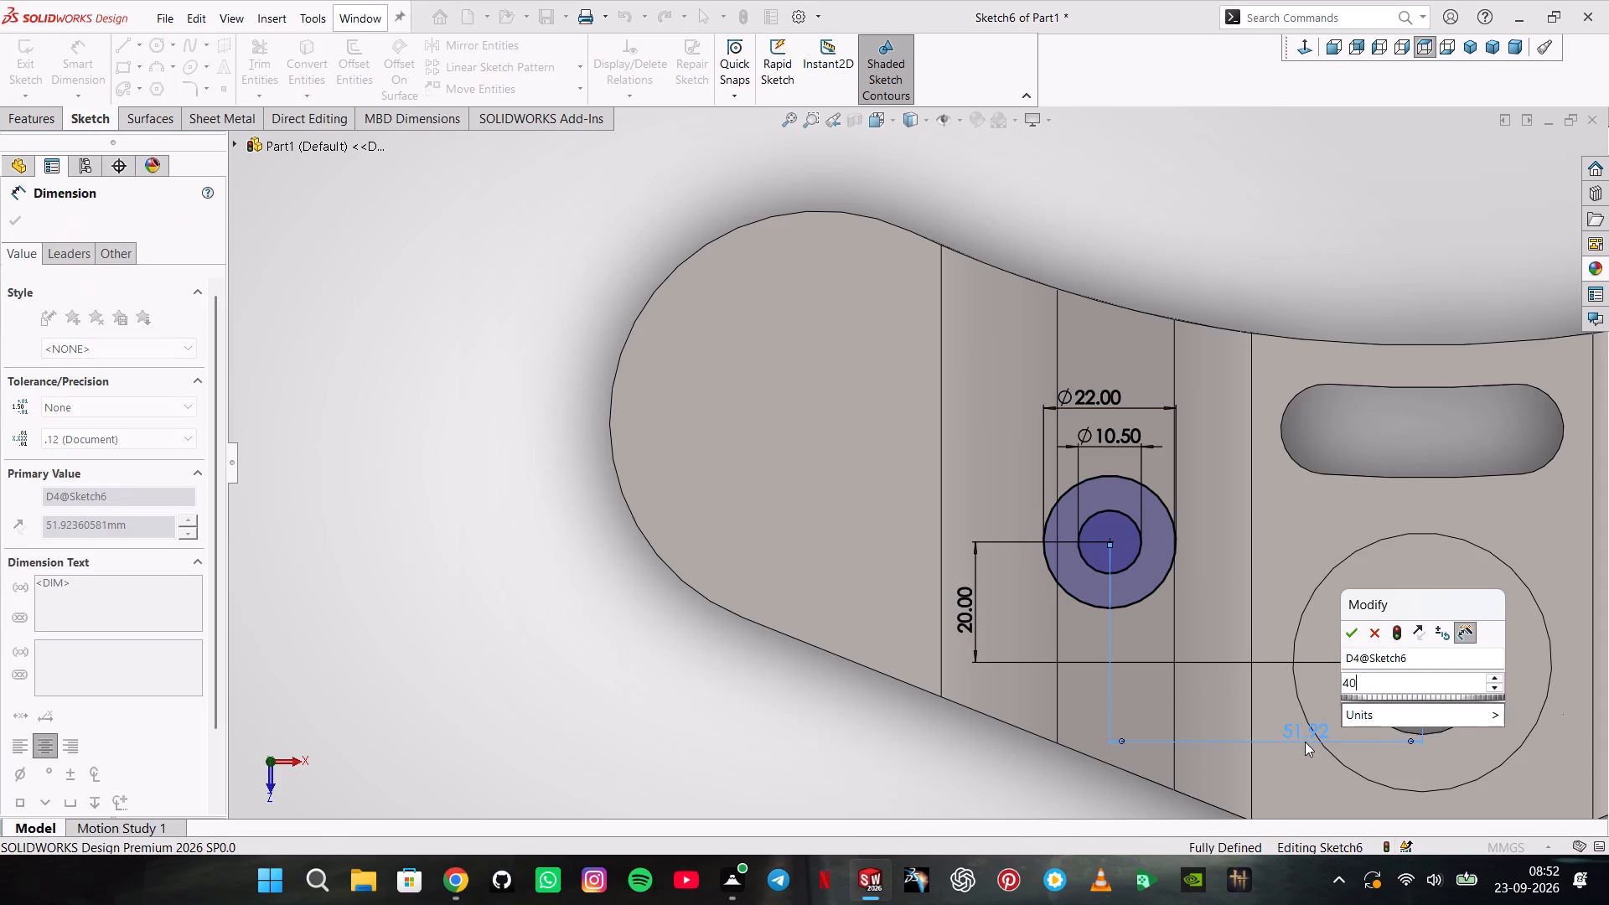
pyautogui.press('Return')
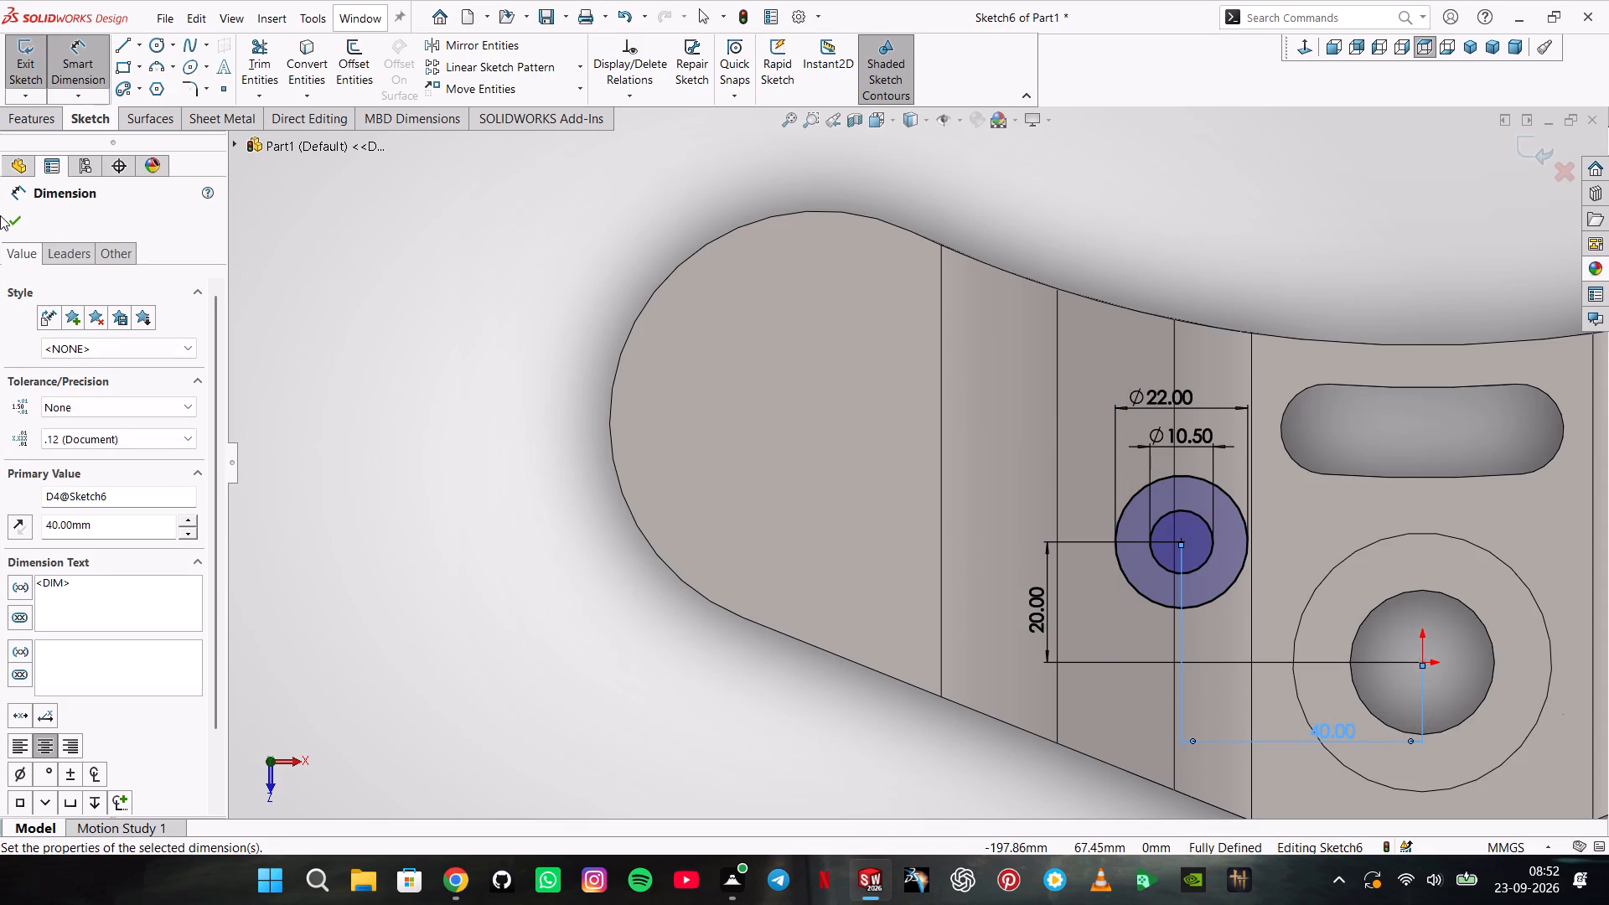
pyautogui.click(11, 215)
# Cut the inner 10.5 mm circle of the side-hole sketch with an Extruded Cut set to Through All.
pyautogui.click(23, 124)
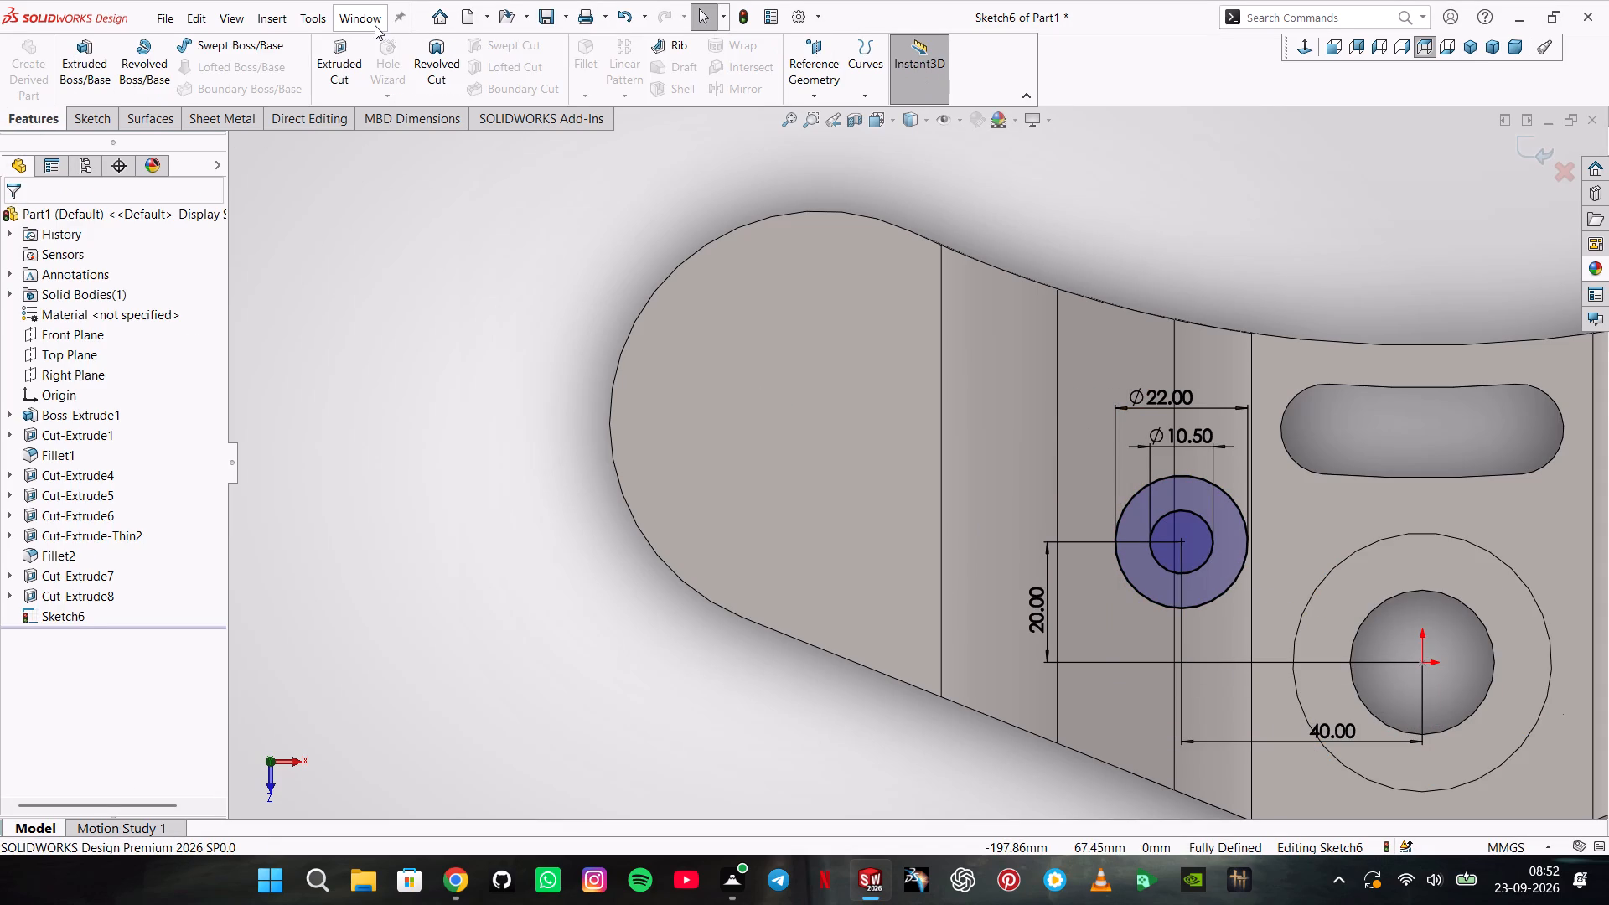
pyautogui.click(348, 48)
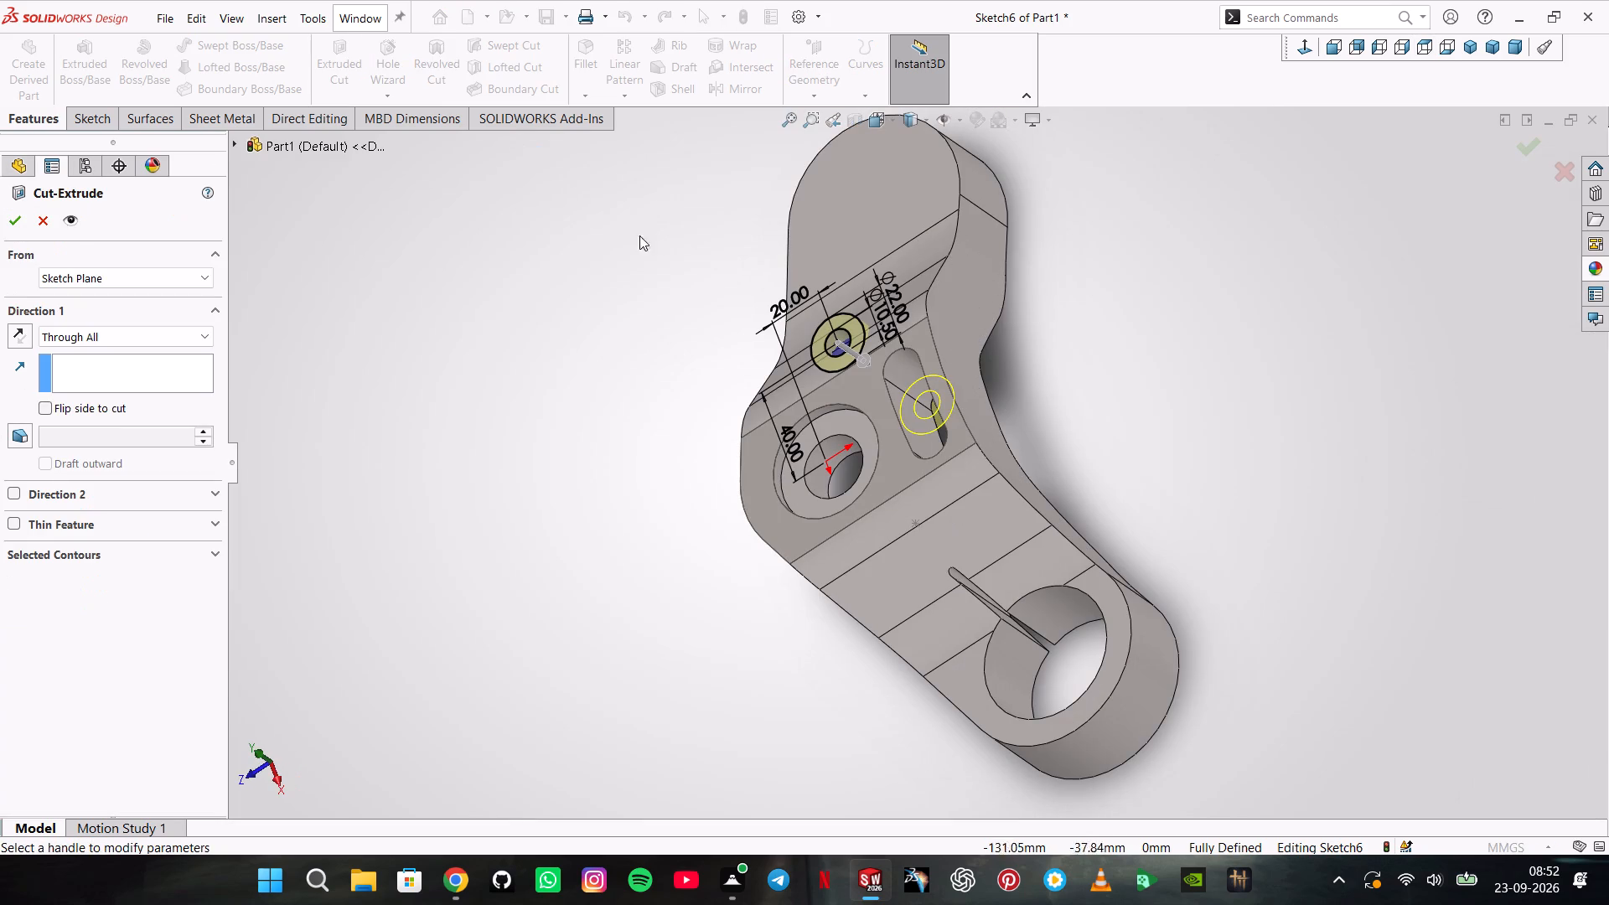
pyautogui.moveTo(381, 342); pyautogui.dragTo(474, 313, button='middle')
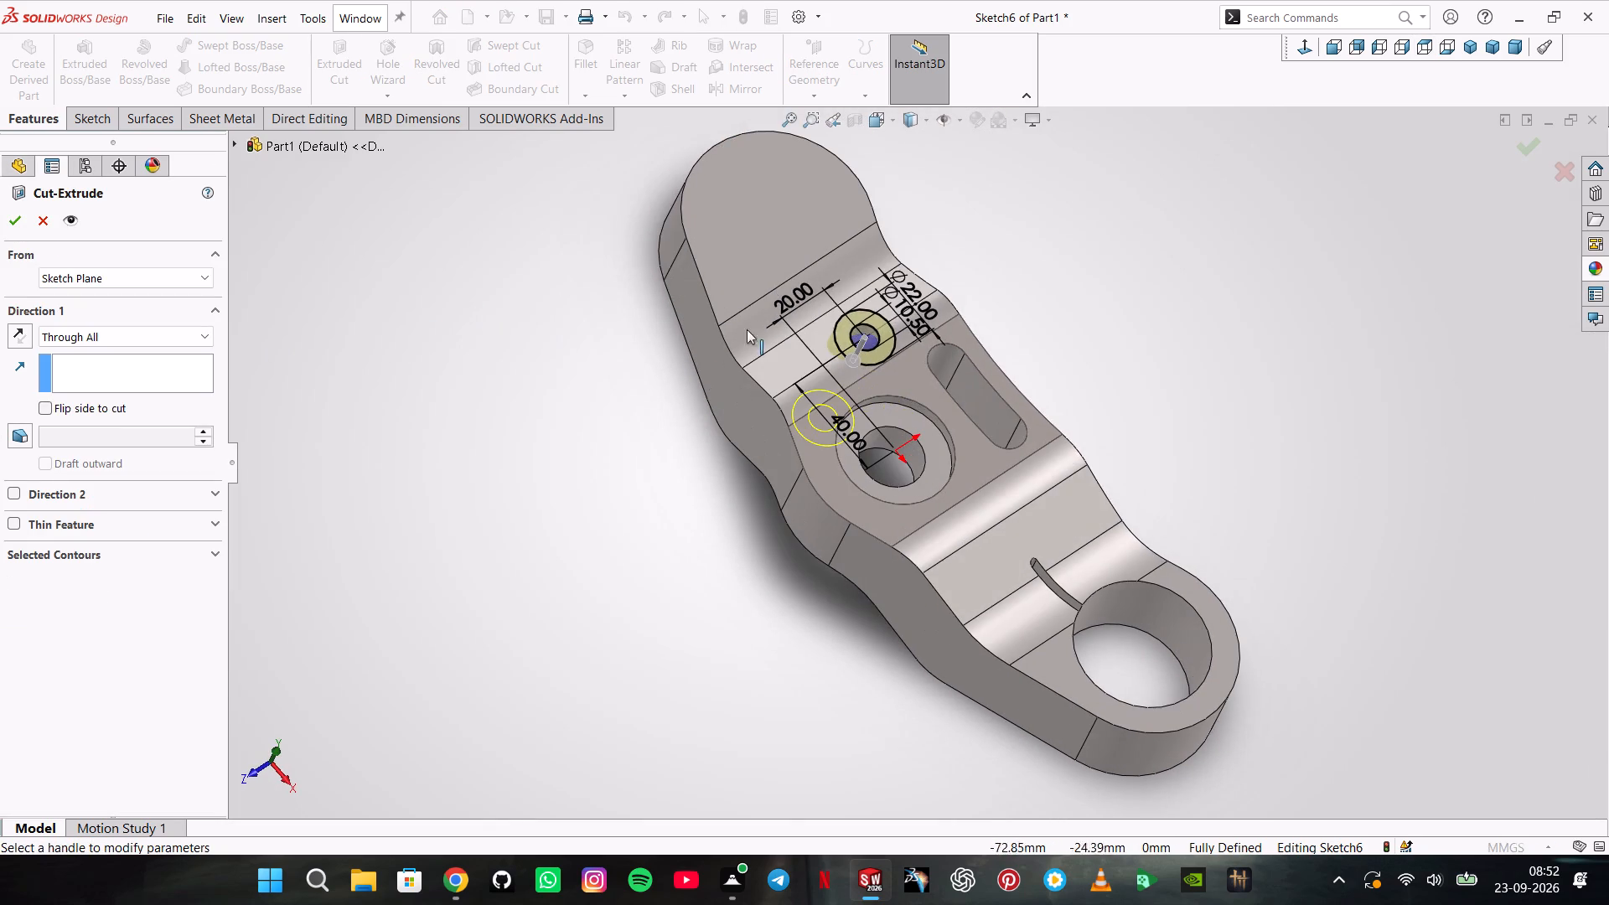
pyautogui.scroll(-3, 873, 313)
pyautogui.click(862, 398)
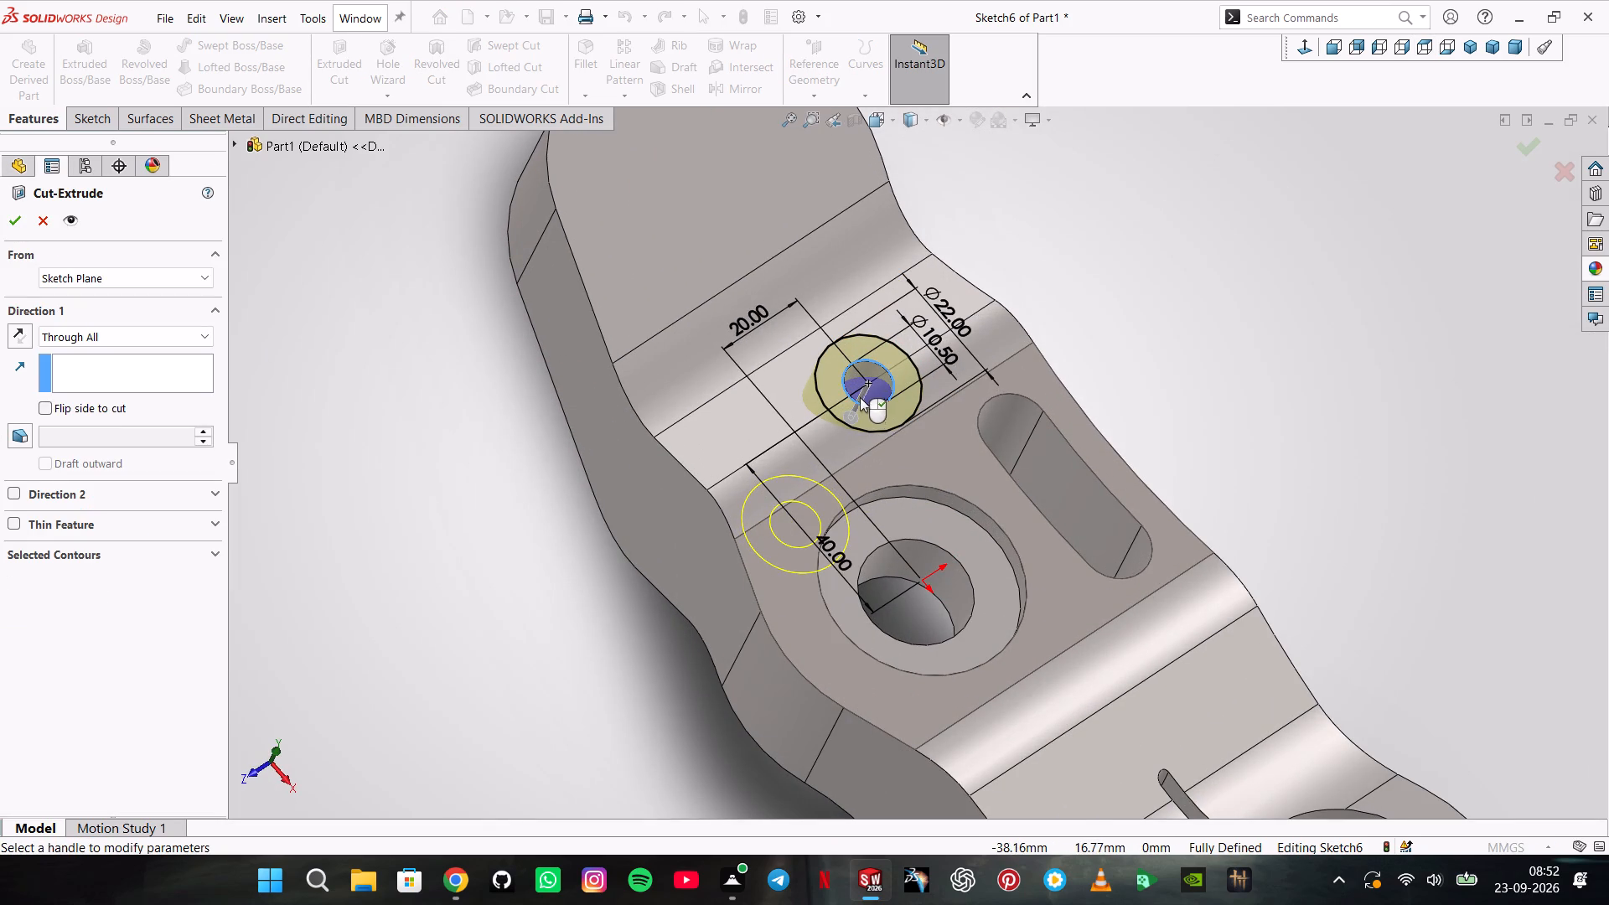
pyautogui.click(4, 227)
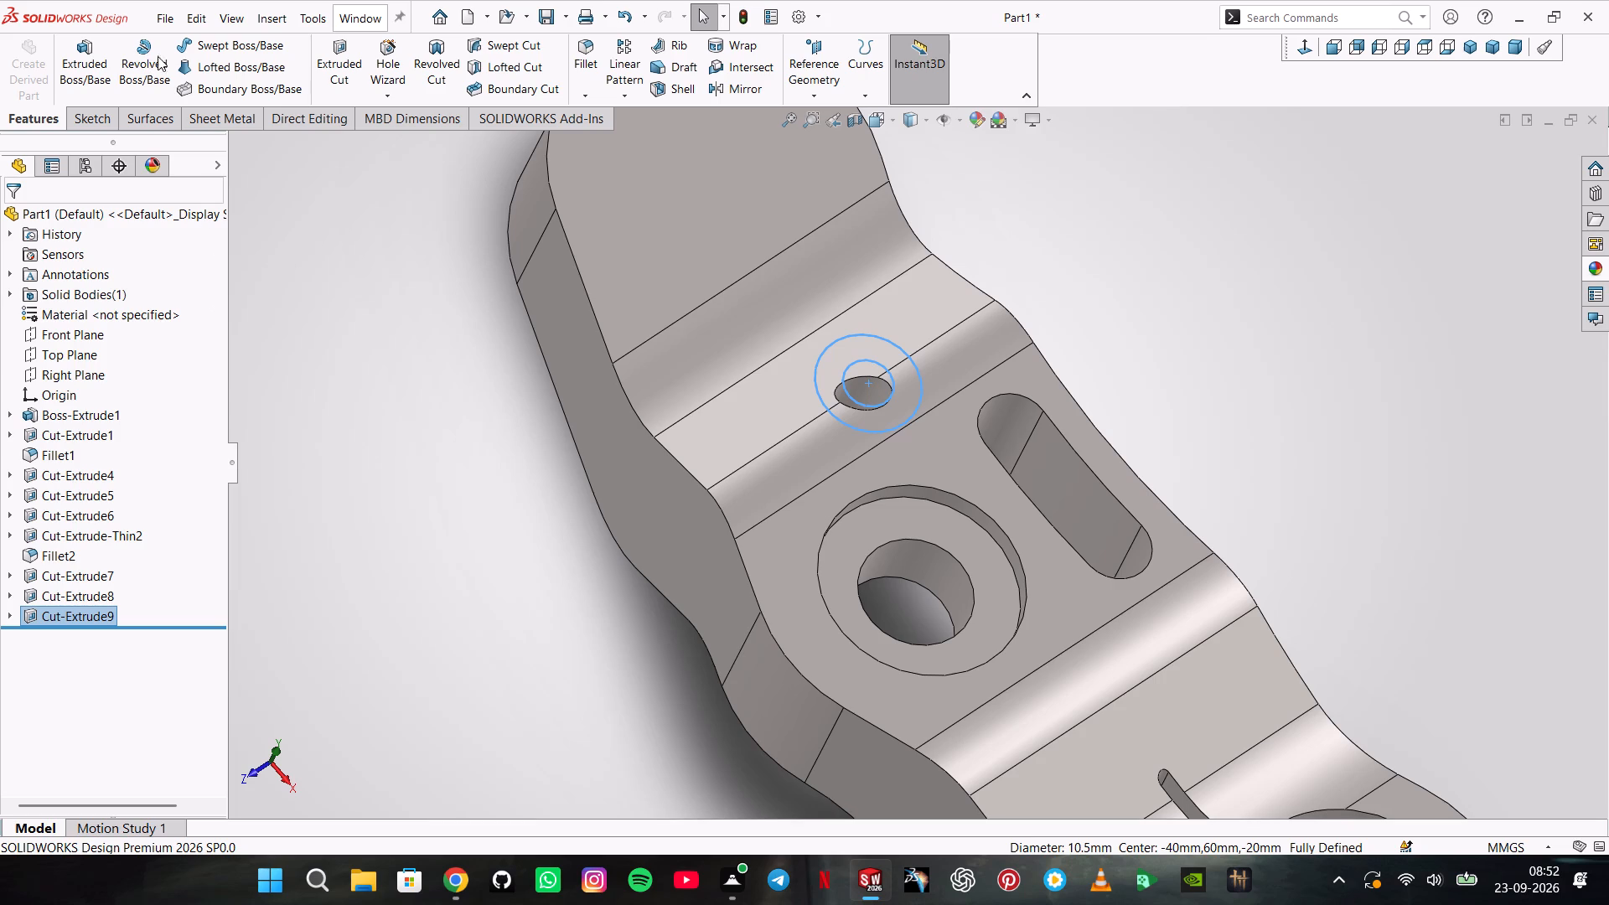
# Show the two-circle sketch used by the latest cut so it can be reused.
pyautogui.click(349, 59)
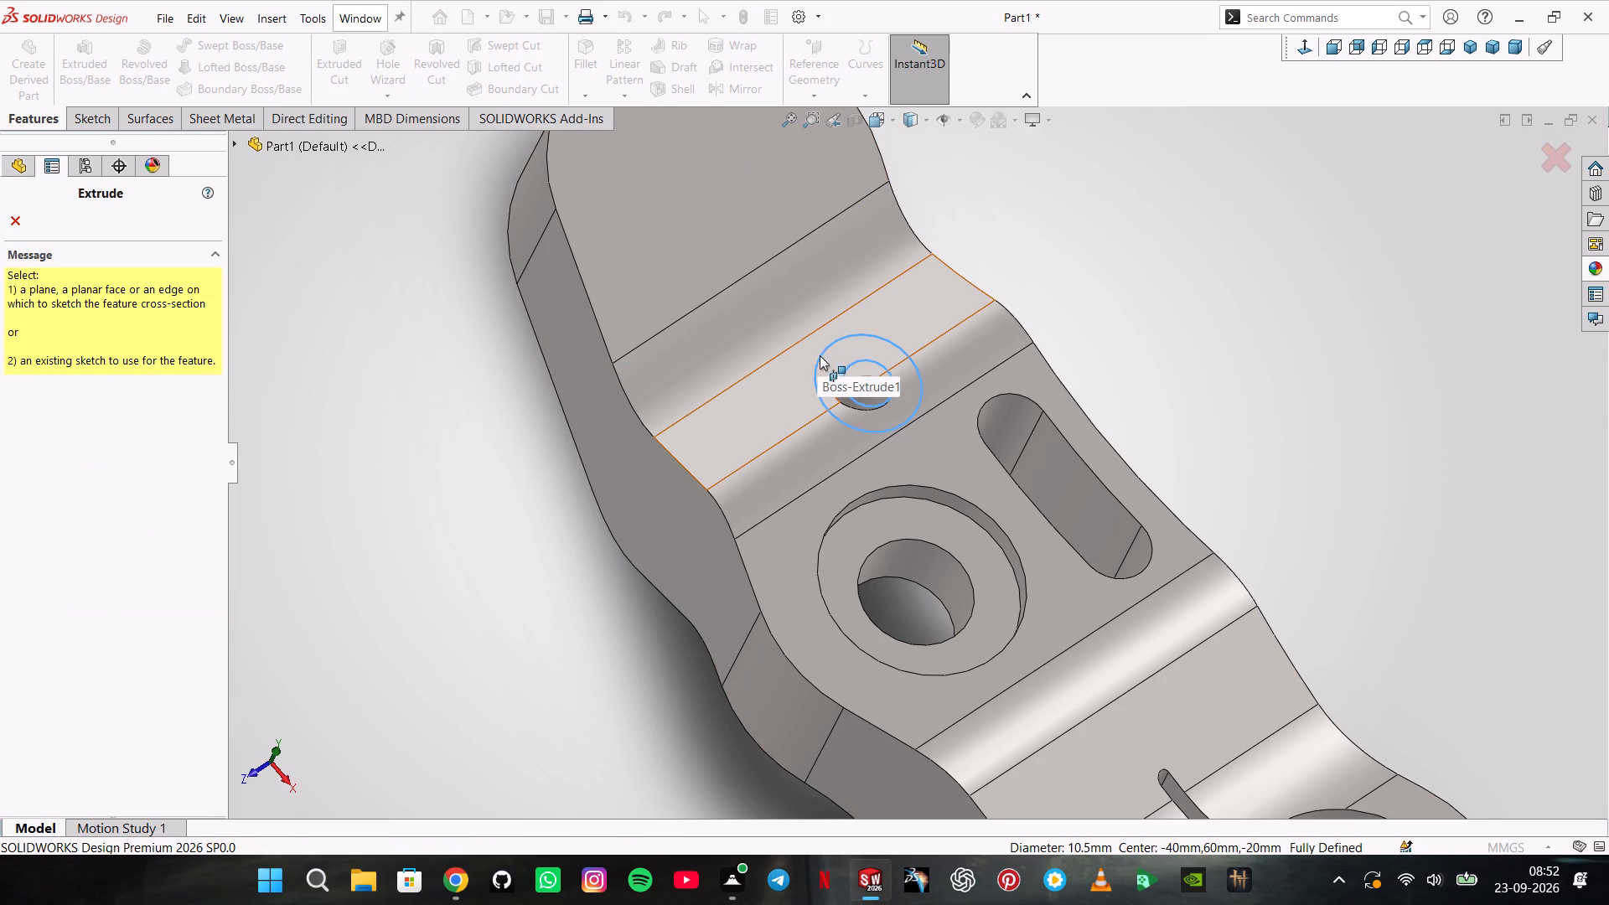
pyautogui.click(17, 221)
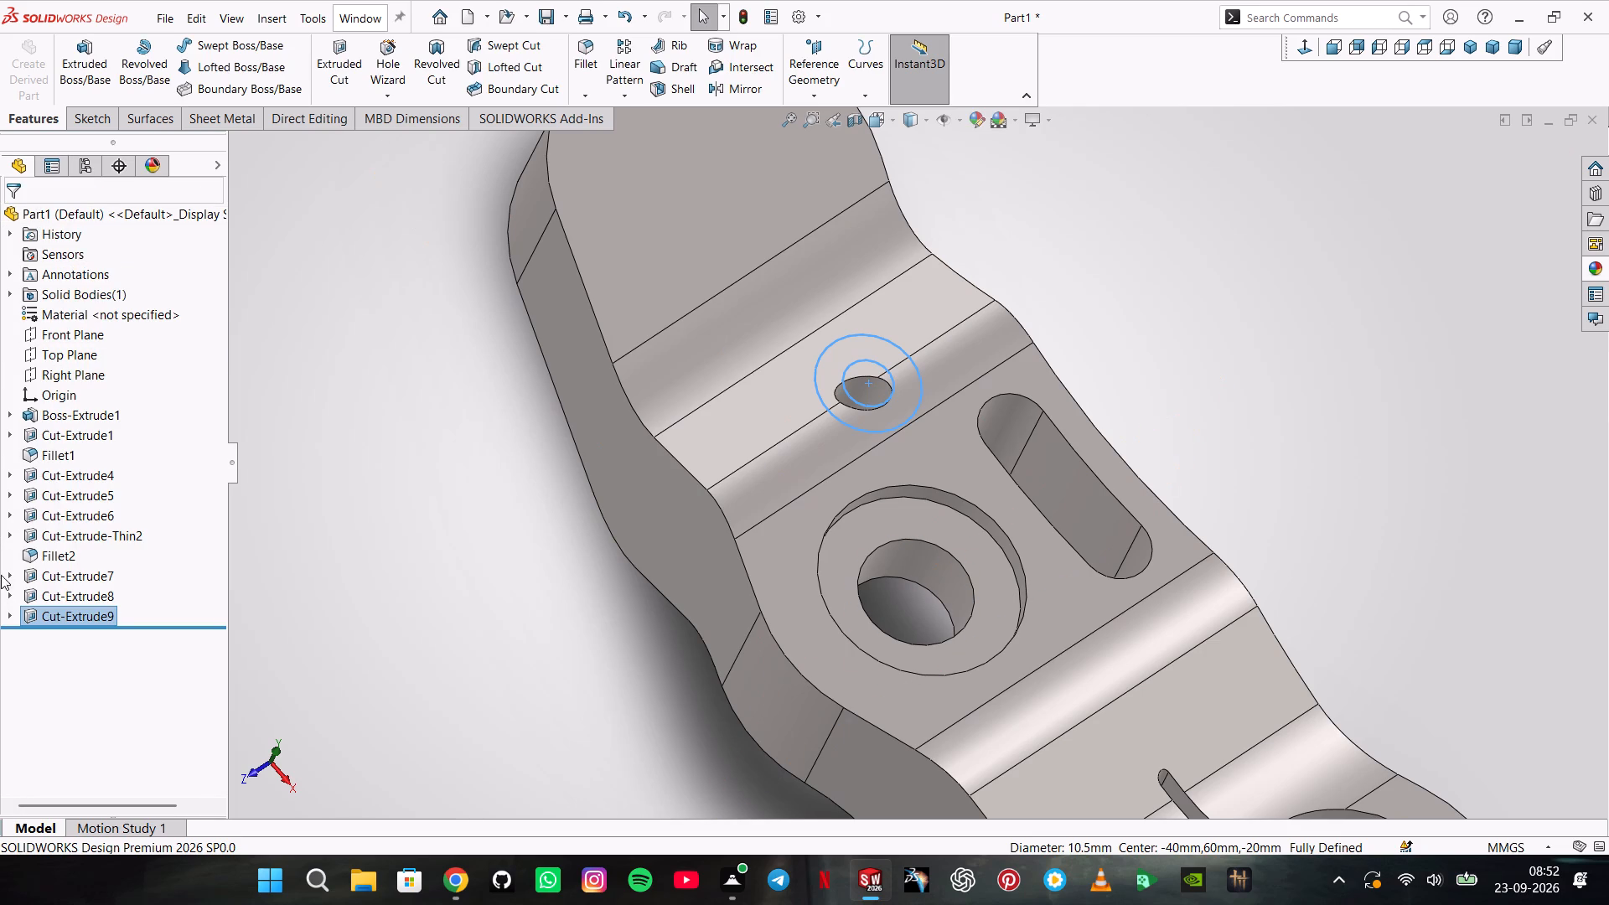
pyautogui.click(12, 613)
pyautogui.rightClick(59, 634)
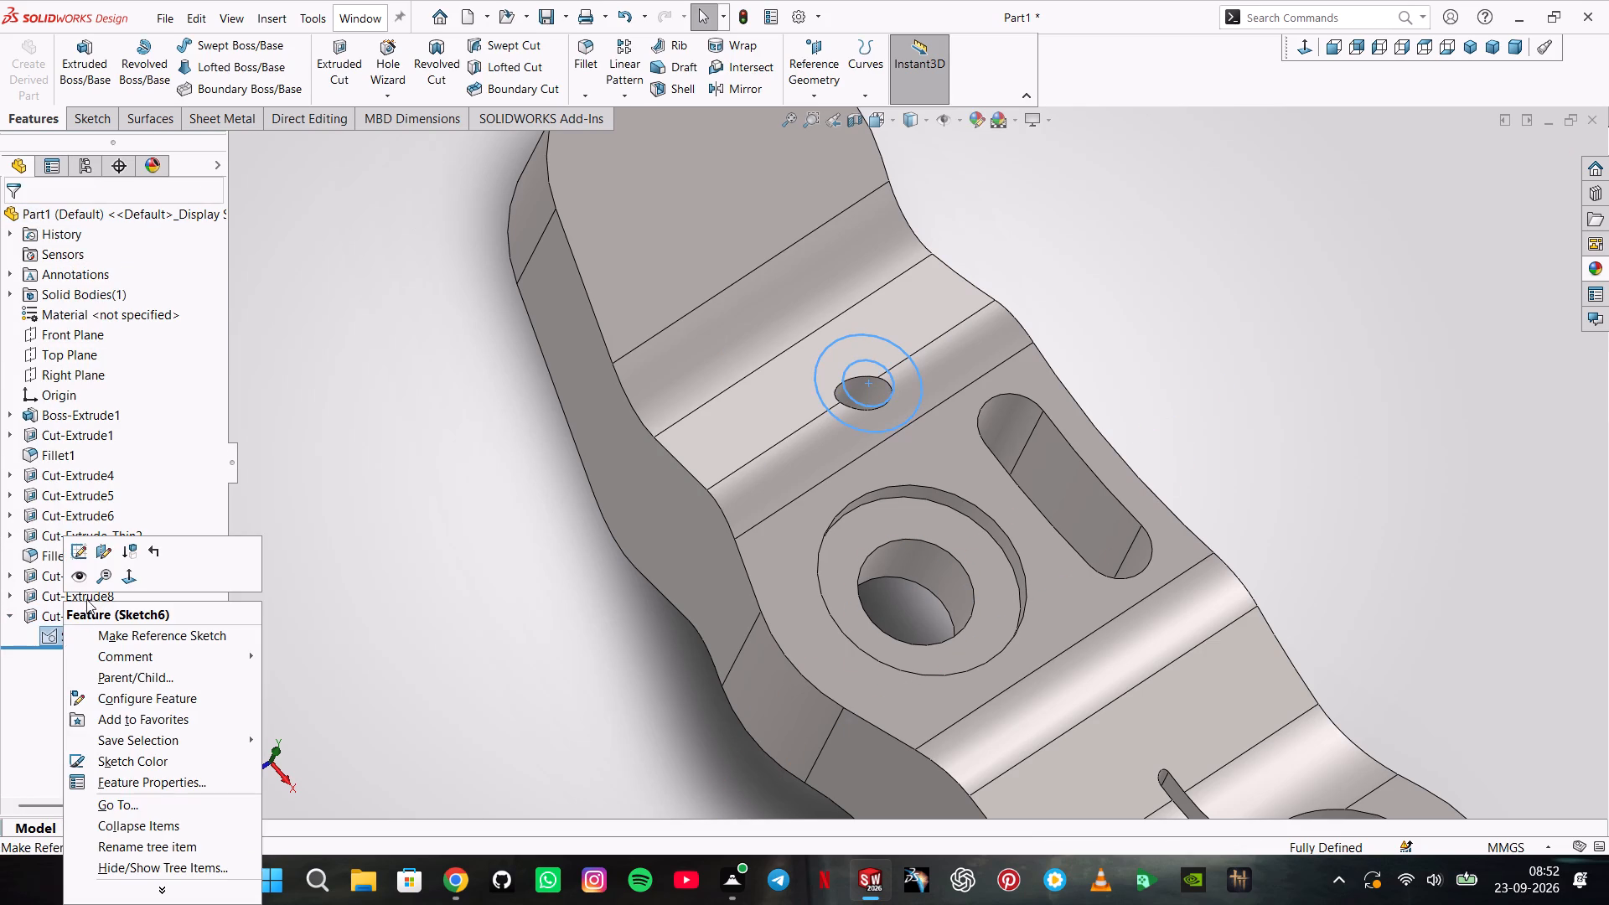
pyautogui.click(77, 579)
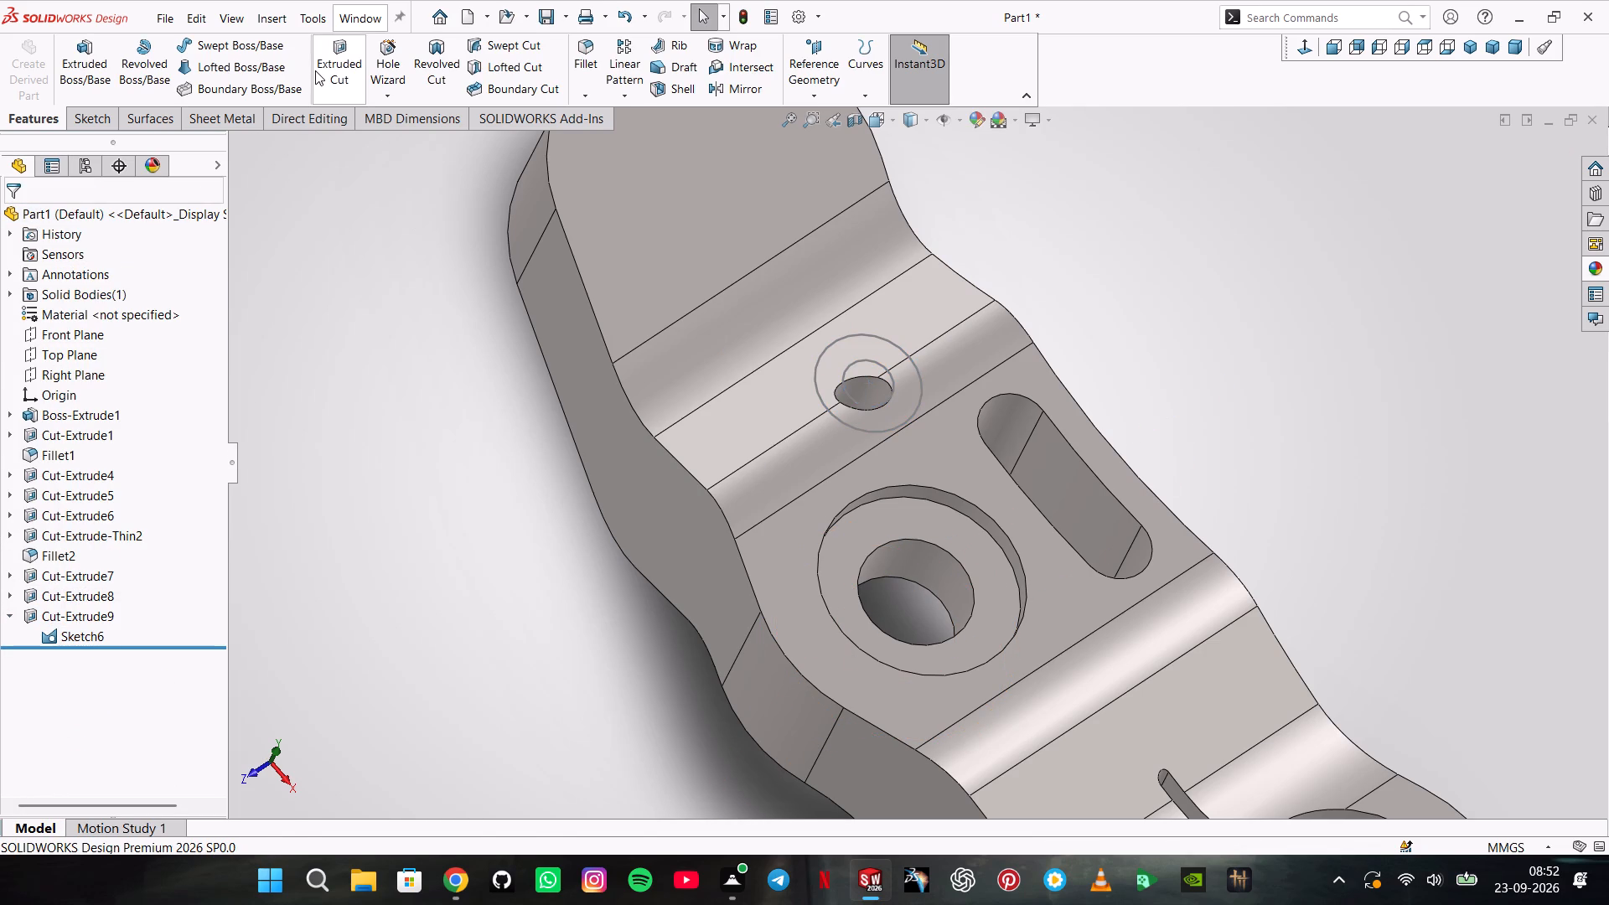
# Cut the outer 22 mm circle Through All, starting from a 28 mm offset with the offset direction reversed.
pyautogui.click(330, 54)
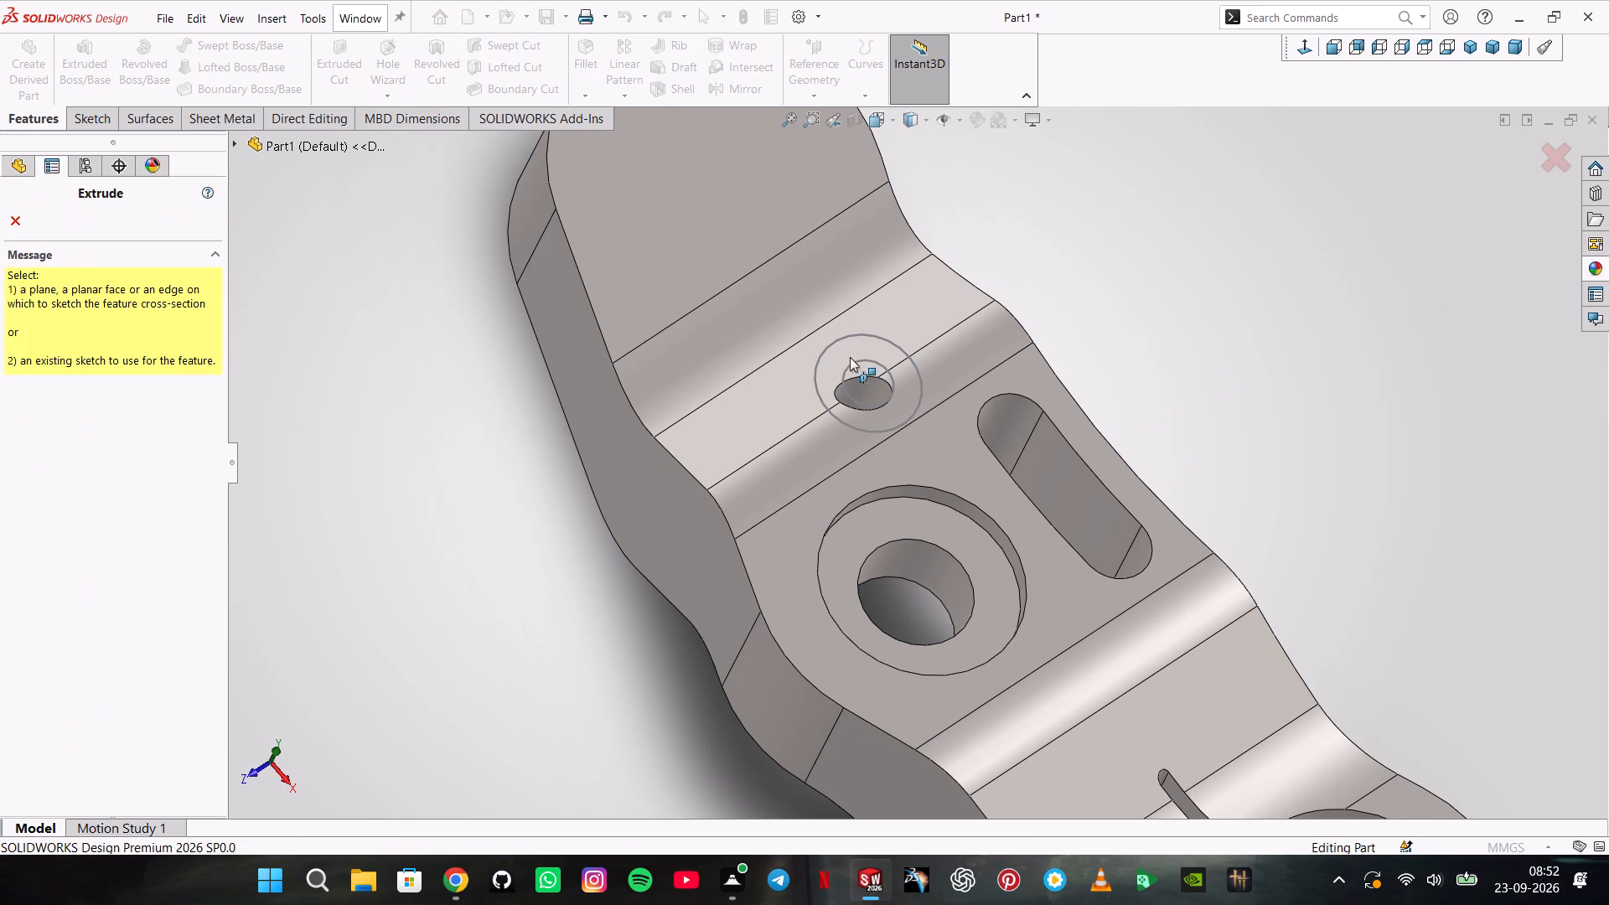
pyautogui.click(826, 347)
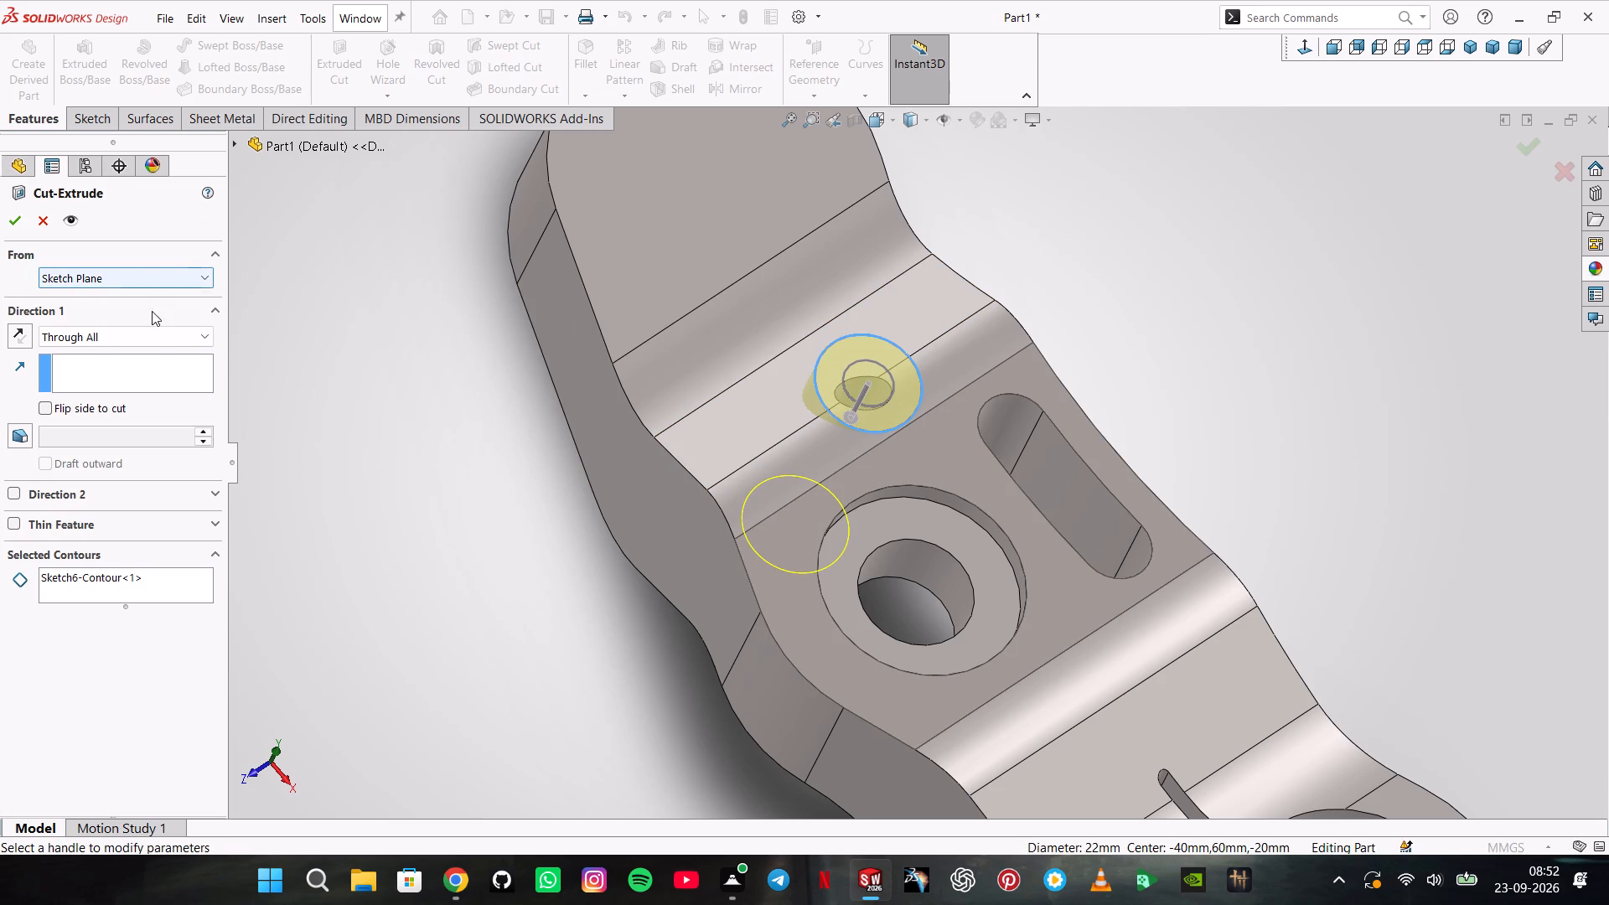
pyautogui.click(111, 286)
pyautogui.click(84, 335)
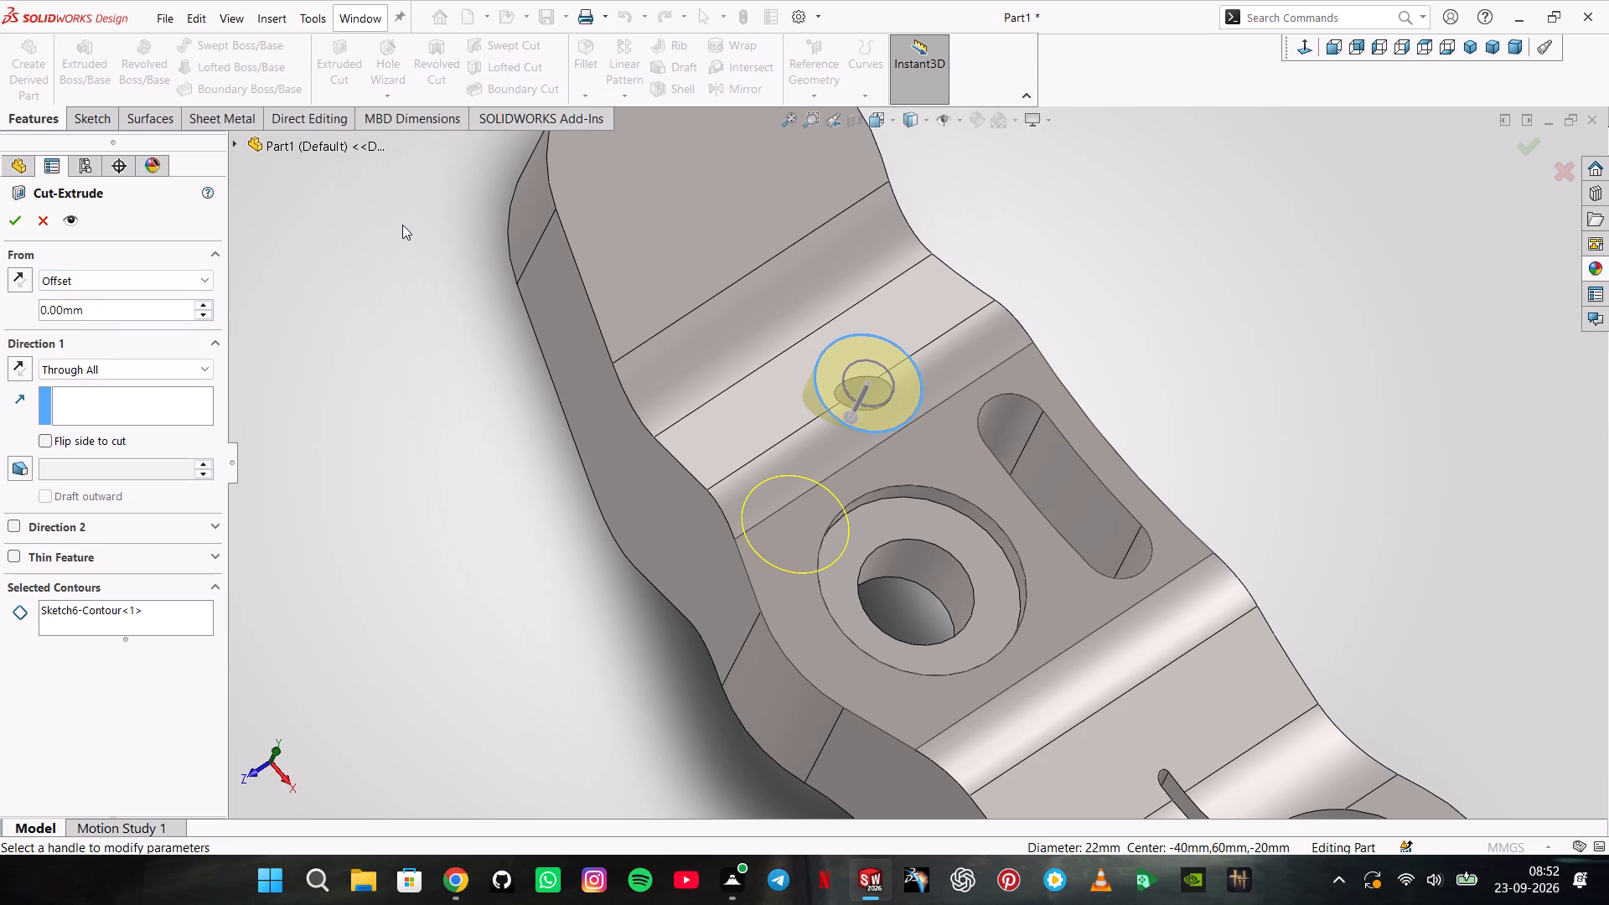
pyautogui.write('28')
pyautogui.doubleClick(120, 308)
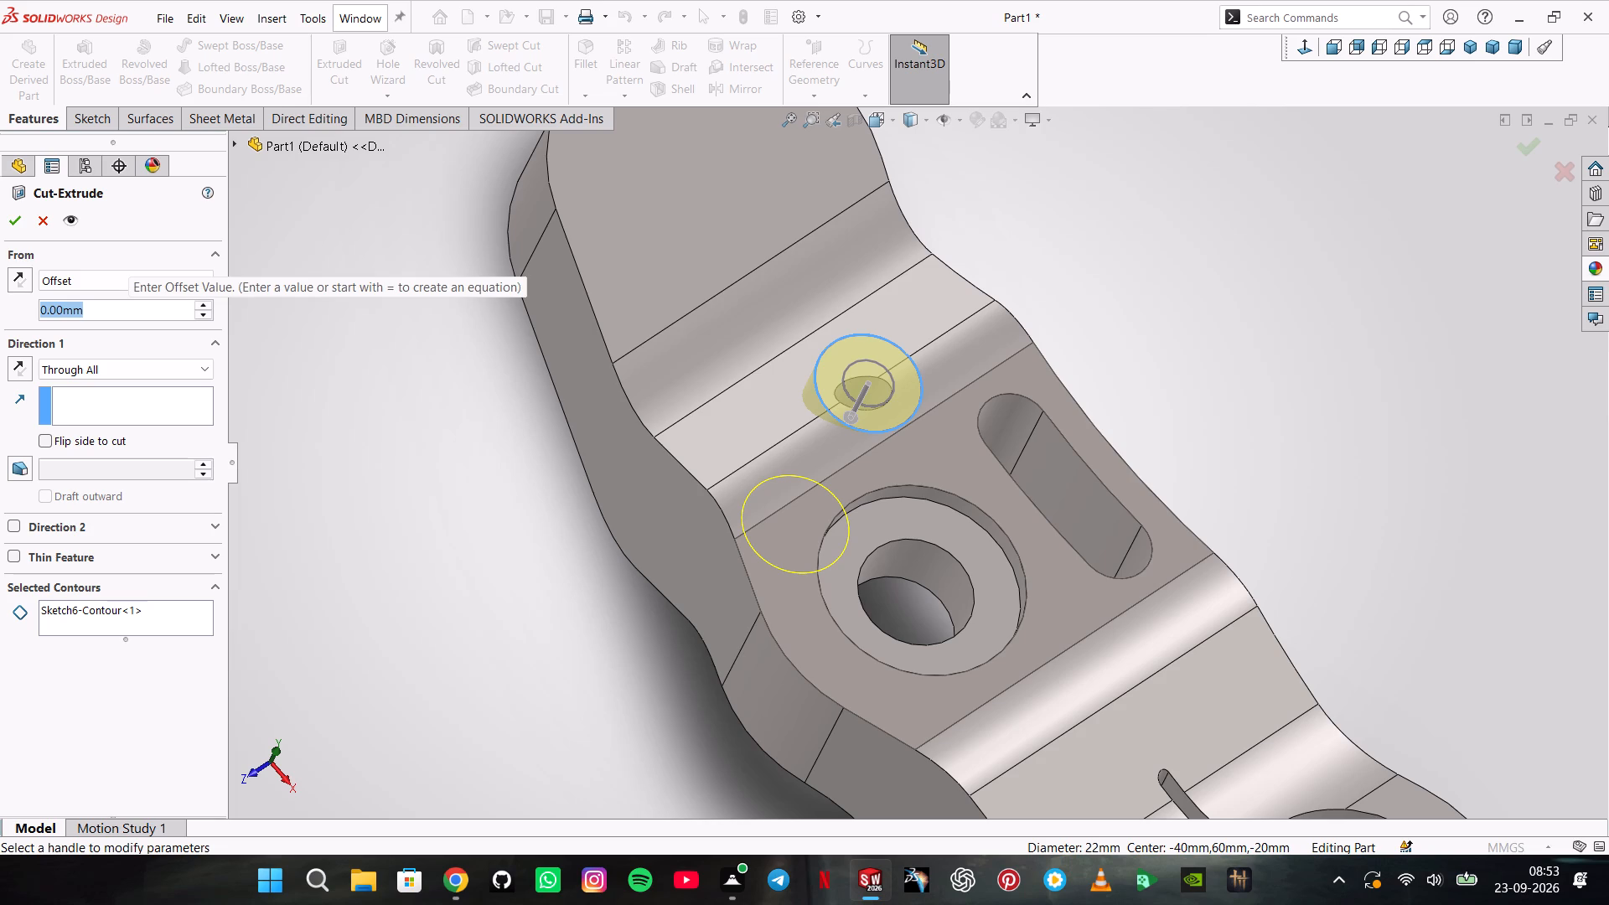
pyautogui.write('28')
pyautogui.press('Return')
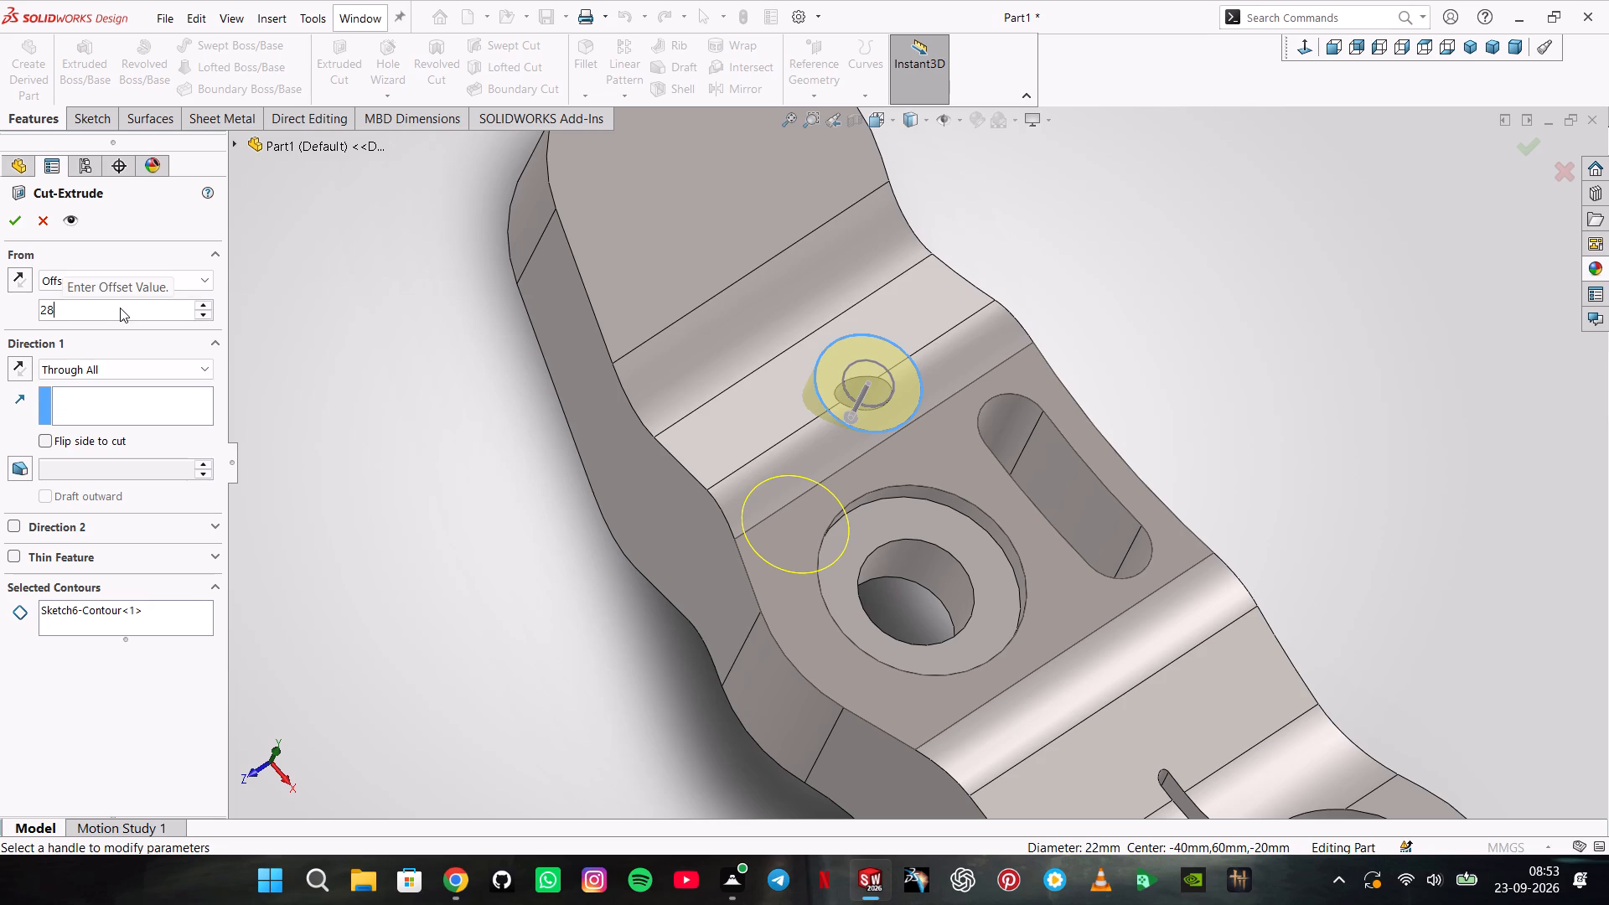
pyautogui.click(21, 289)
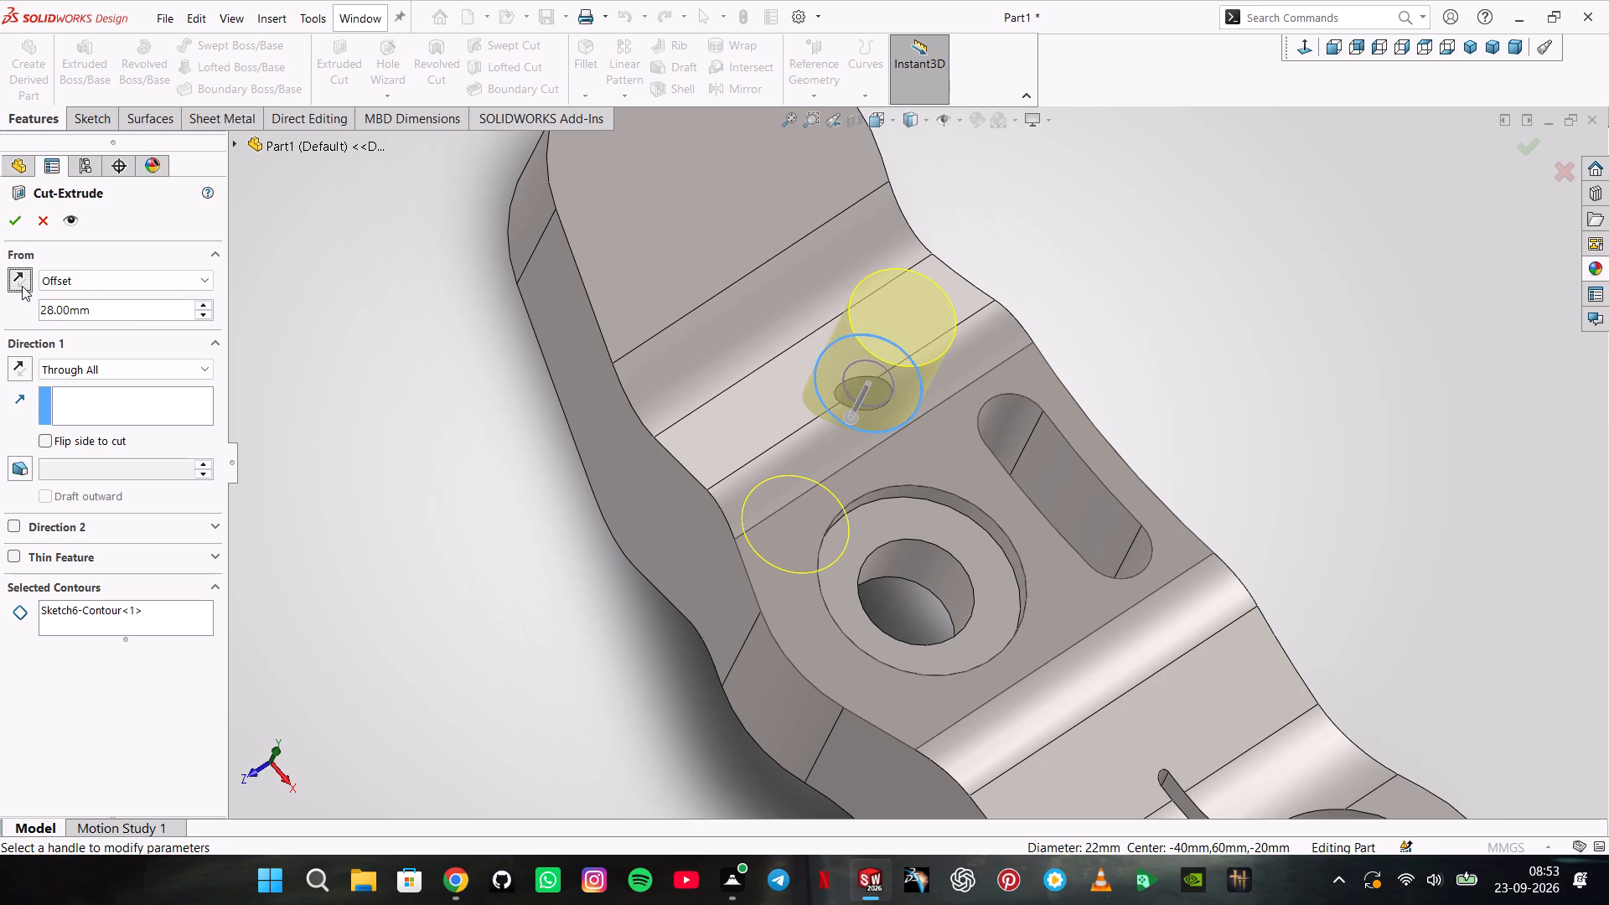
pyautogui.click(17, 210)
pyautogui.click(341, 289)
# Inspect the stepped side hole from both sides of the part.
pyautogui.moveTo(371, 281); pyautogui.dragTo(328, 450, button='middle')
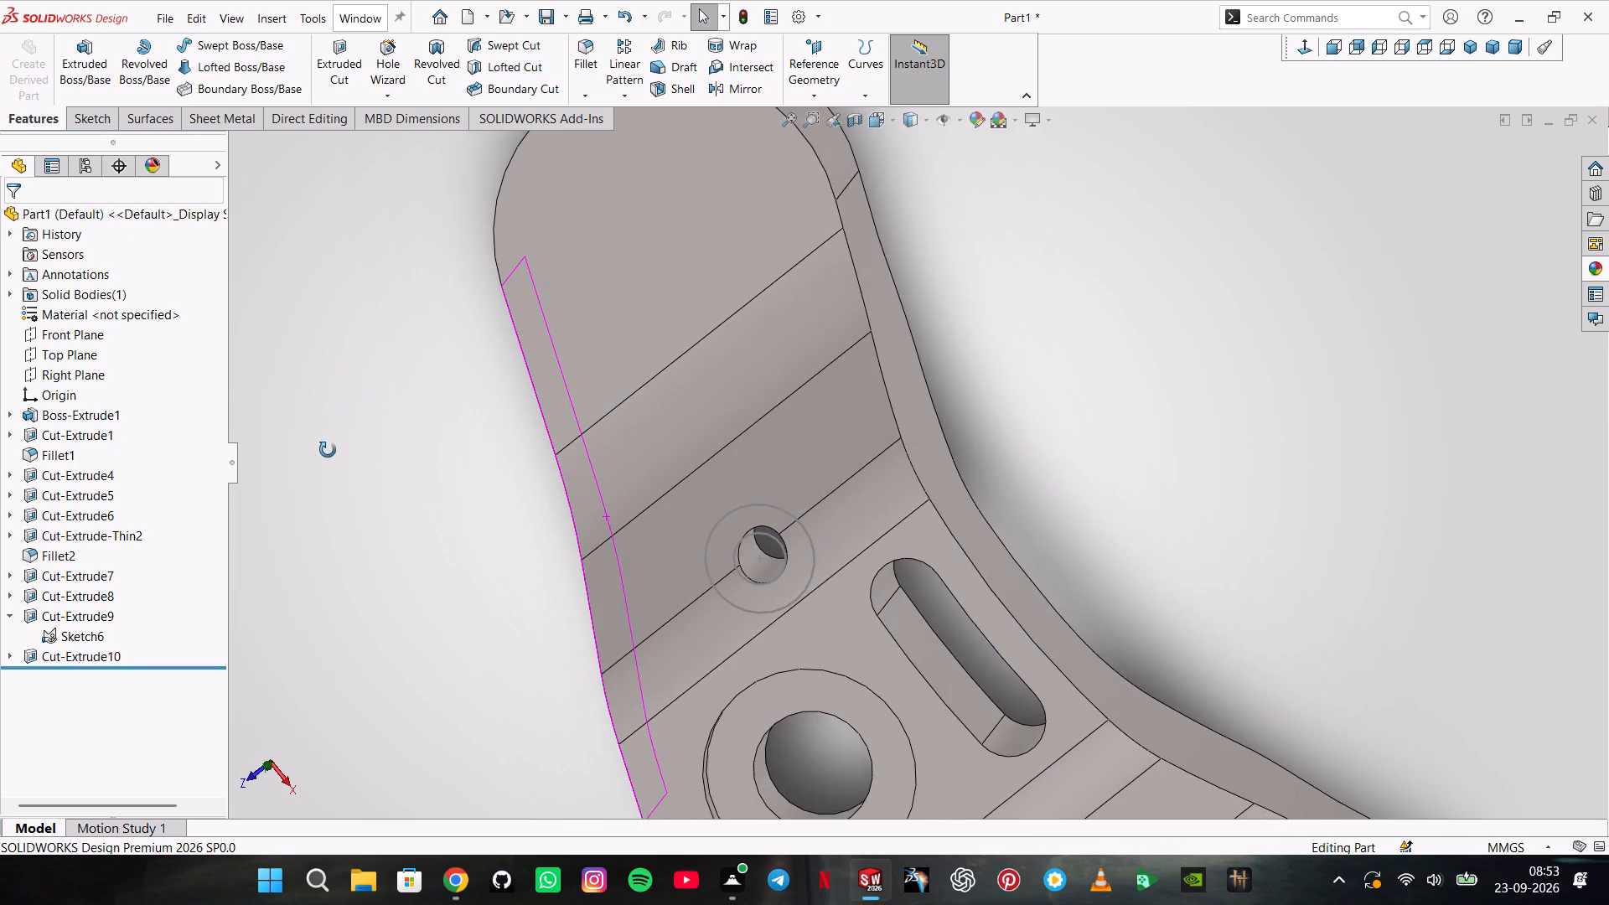
pyautogui.moveTo(328, 450); pyautogui.dragTo(669, 366, button='middle')
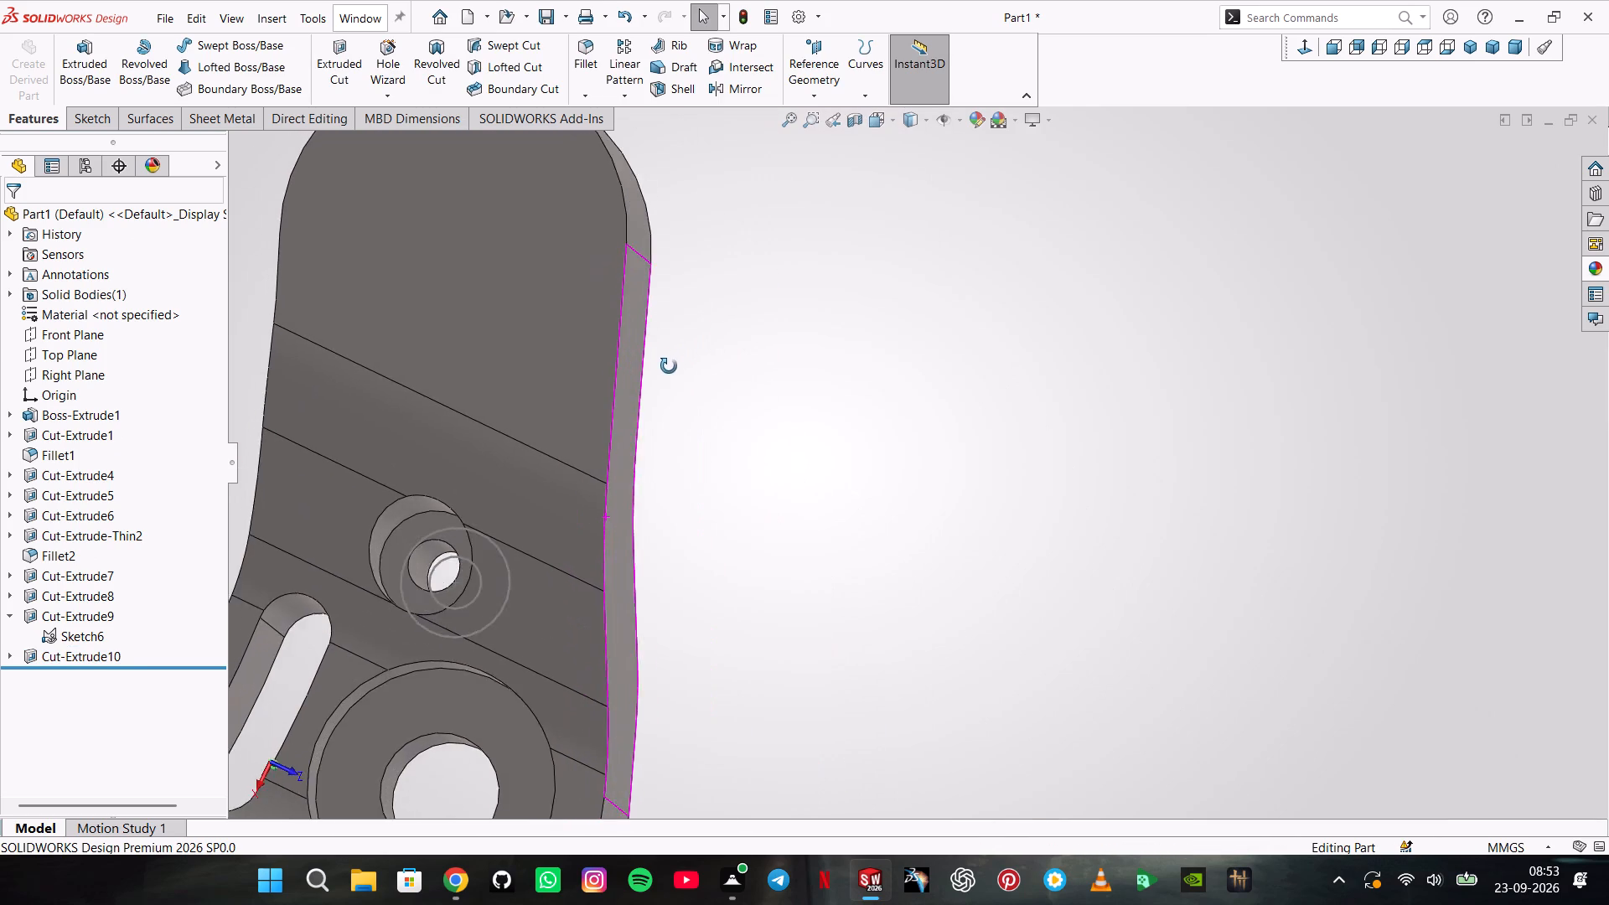
pyautogui.moveTo(669, 366); pyautogui.dragTo(484, 434, button='middle')
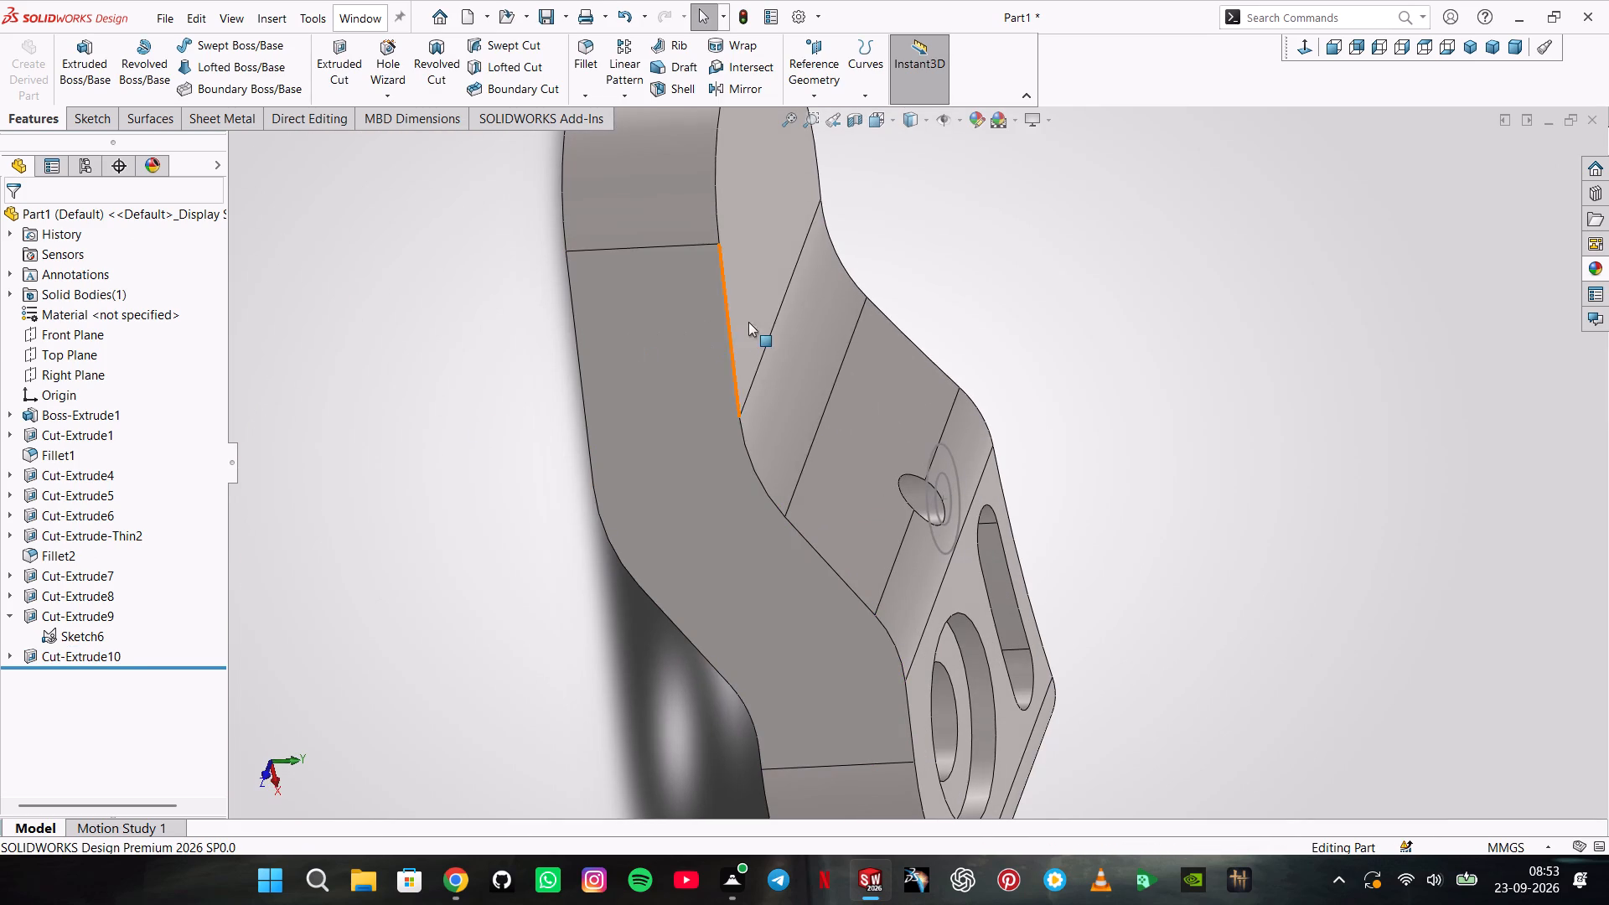
pyautogui.moveTo(1174, 344); pyautogui.dragTo(1088, 313, button='middle')
pyautogui.scroll(3, 1037, 344)
pyautogui.moveTo(1080, 442); pyautogui.dragTo(1011, 391, button='middle')
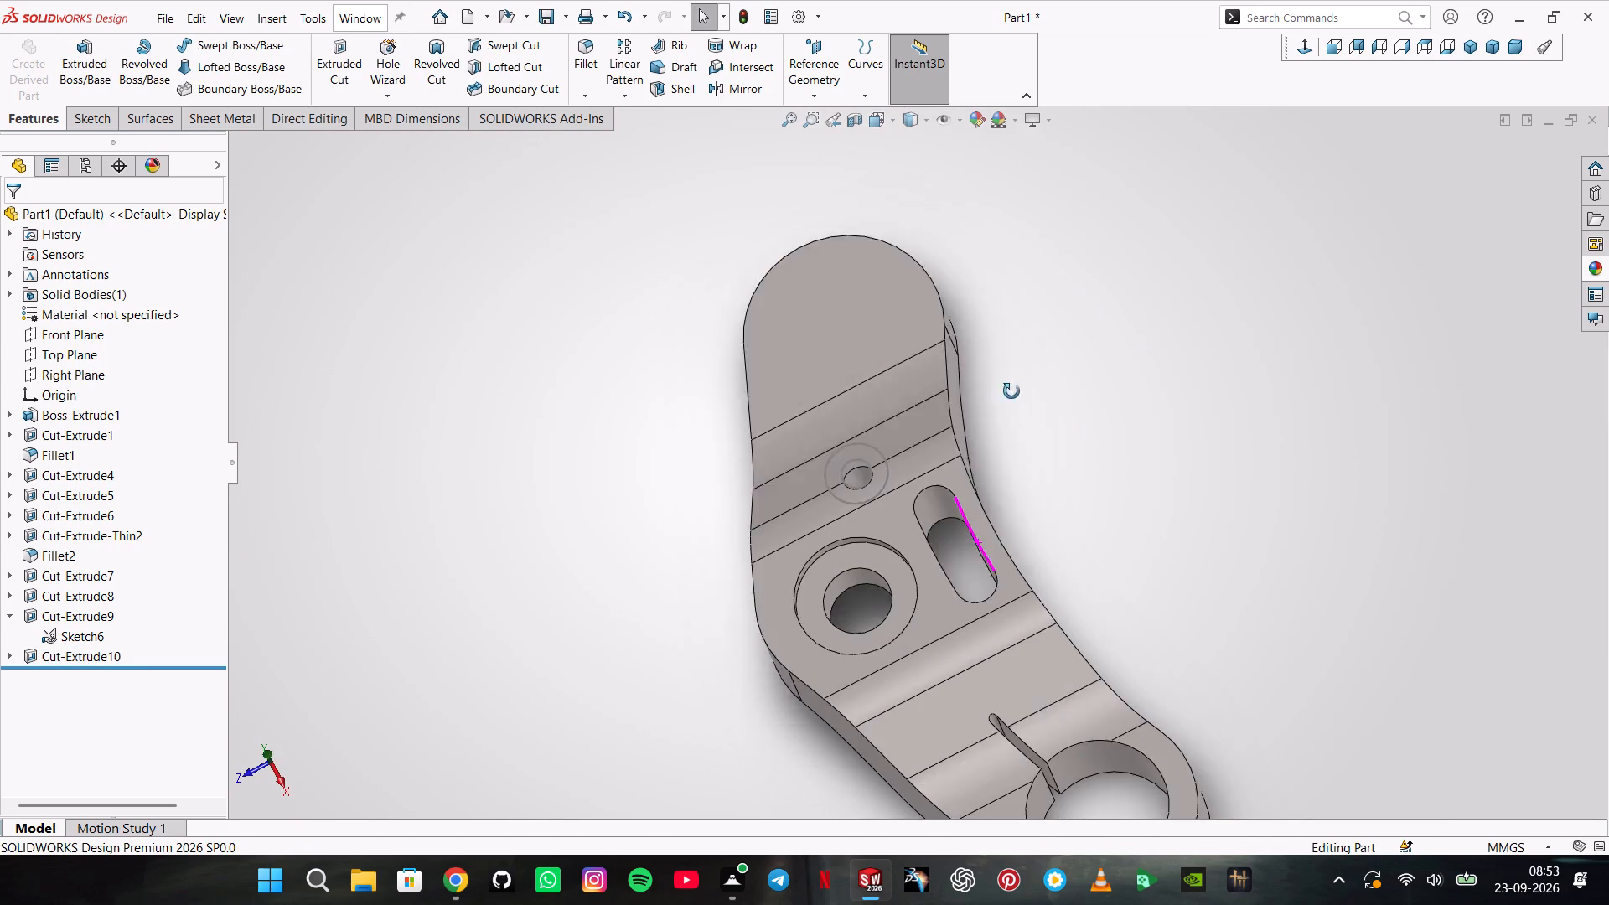
pyautogui.moveTo(1011, 391); pyautogui.dragTo(1009, 334, button='middle')
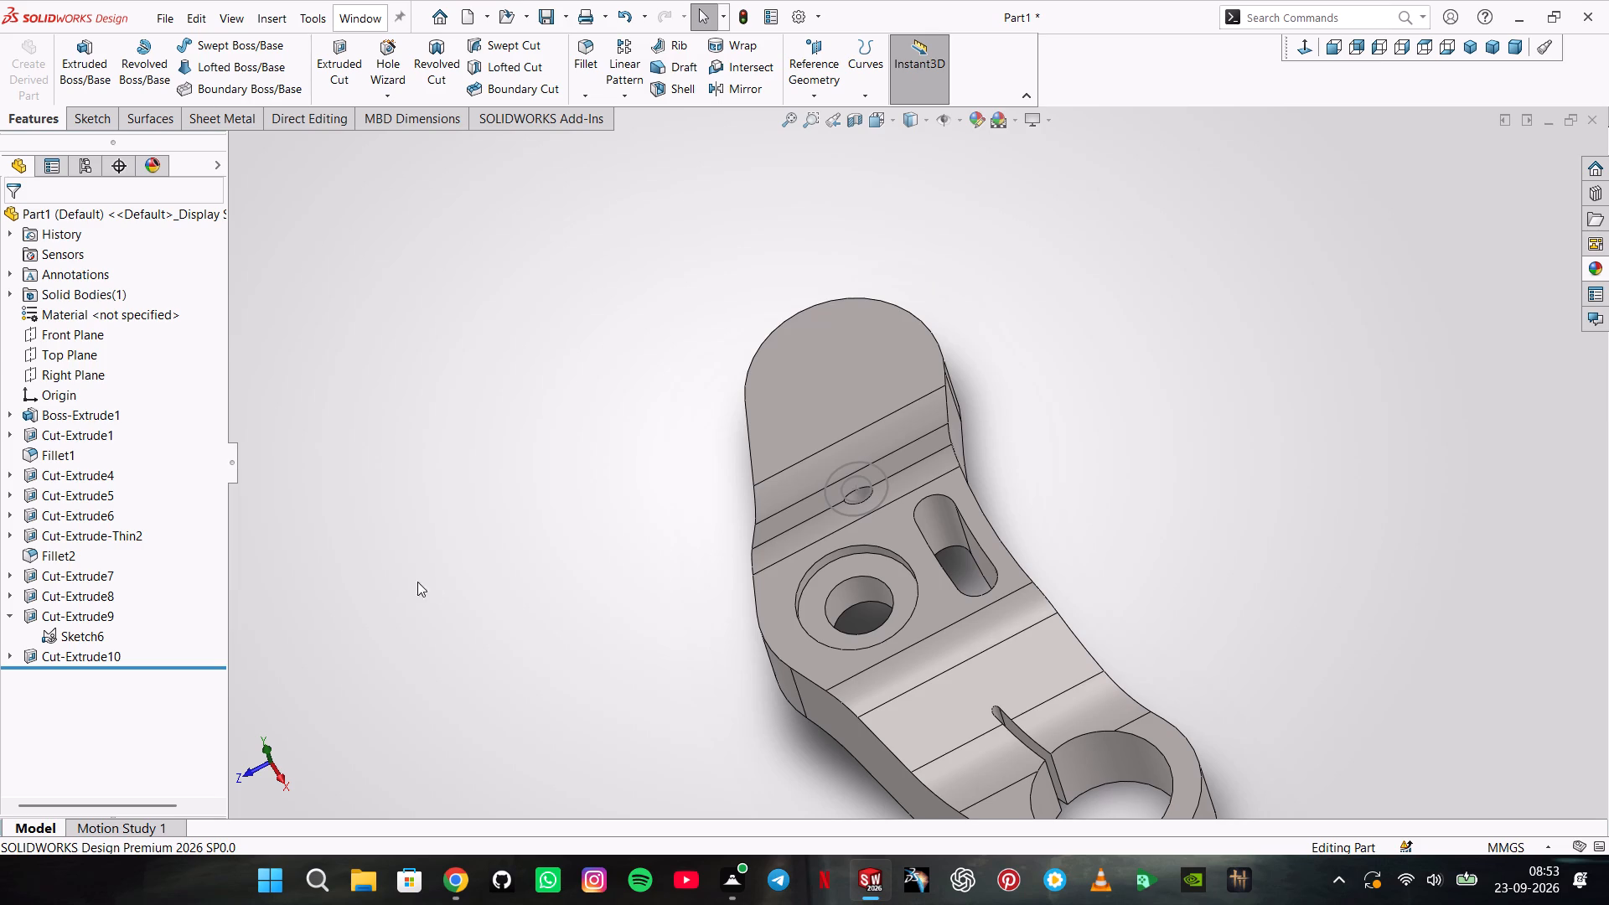
# In the side-hole sketch, delete the 40 mm horizontal dimension and move both circles past the middle hole, towards the split lobe, about 43 mm from the origin.
pyautogui.click(65, 636)
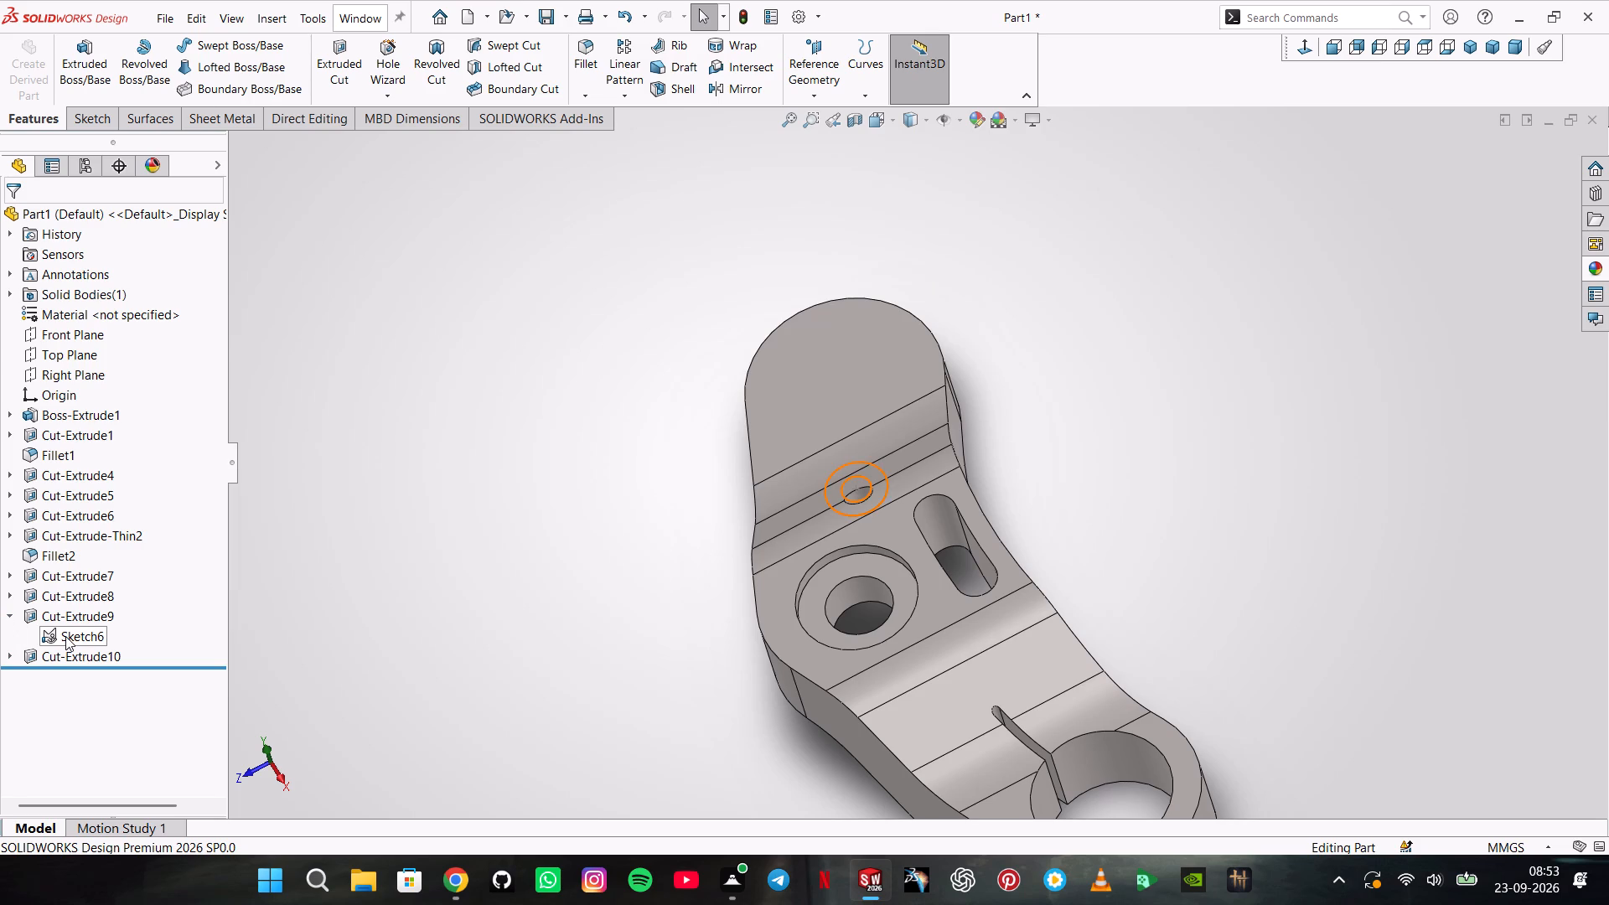
pyautogui.click(85, 593)
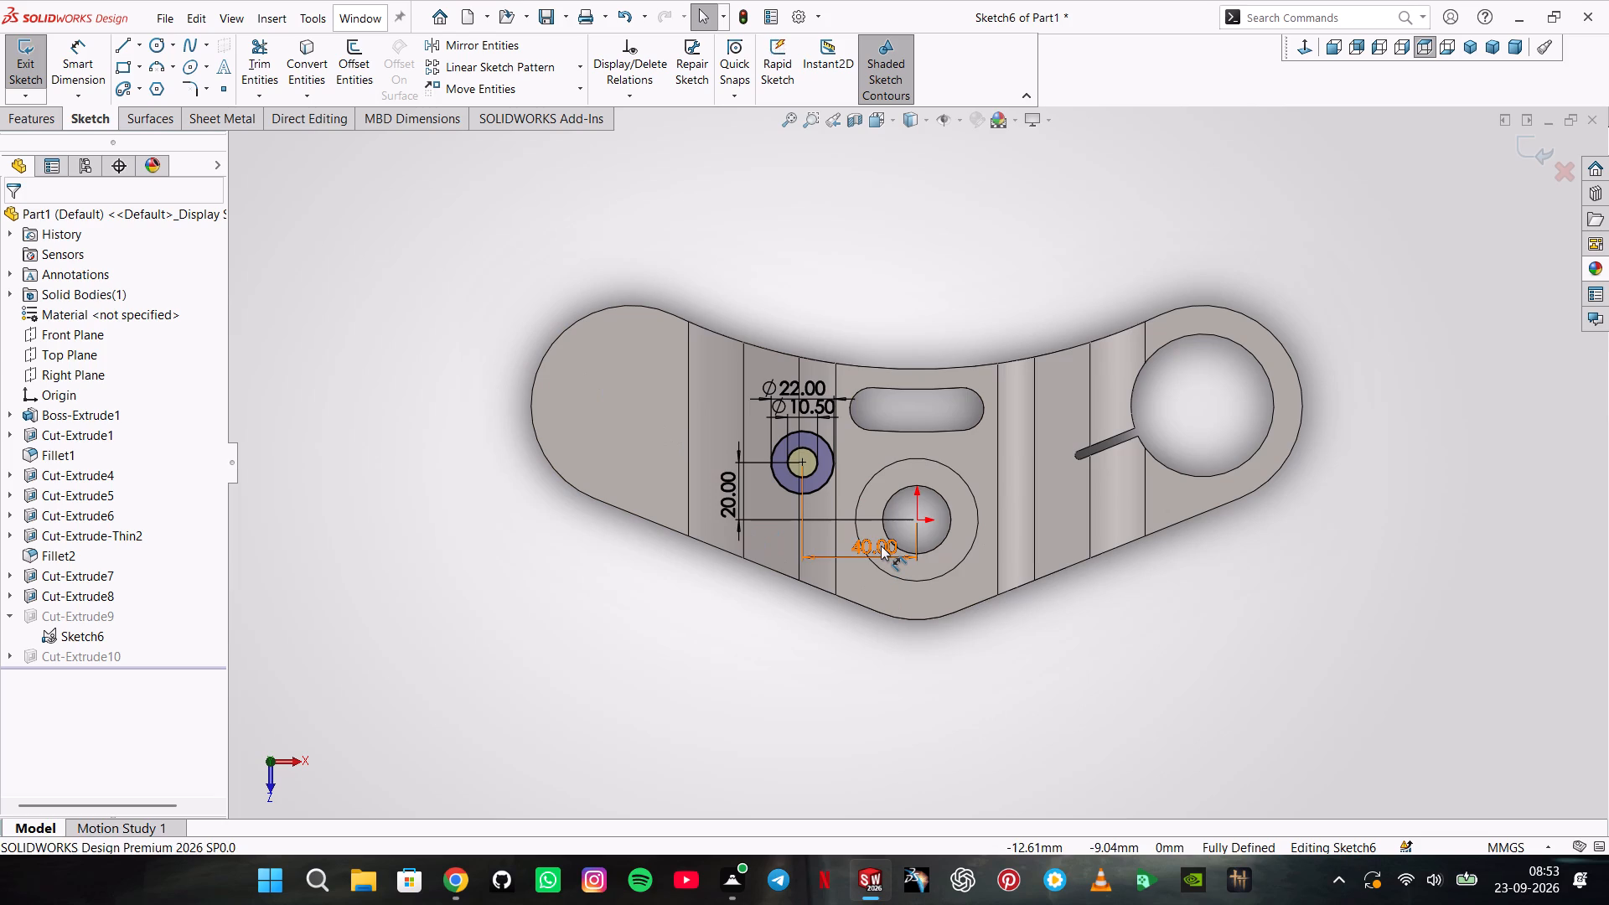
pyautogui.click(881, 546)
pyautogui.press('Delete')
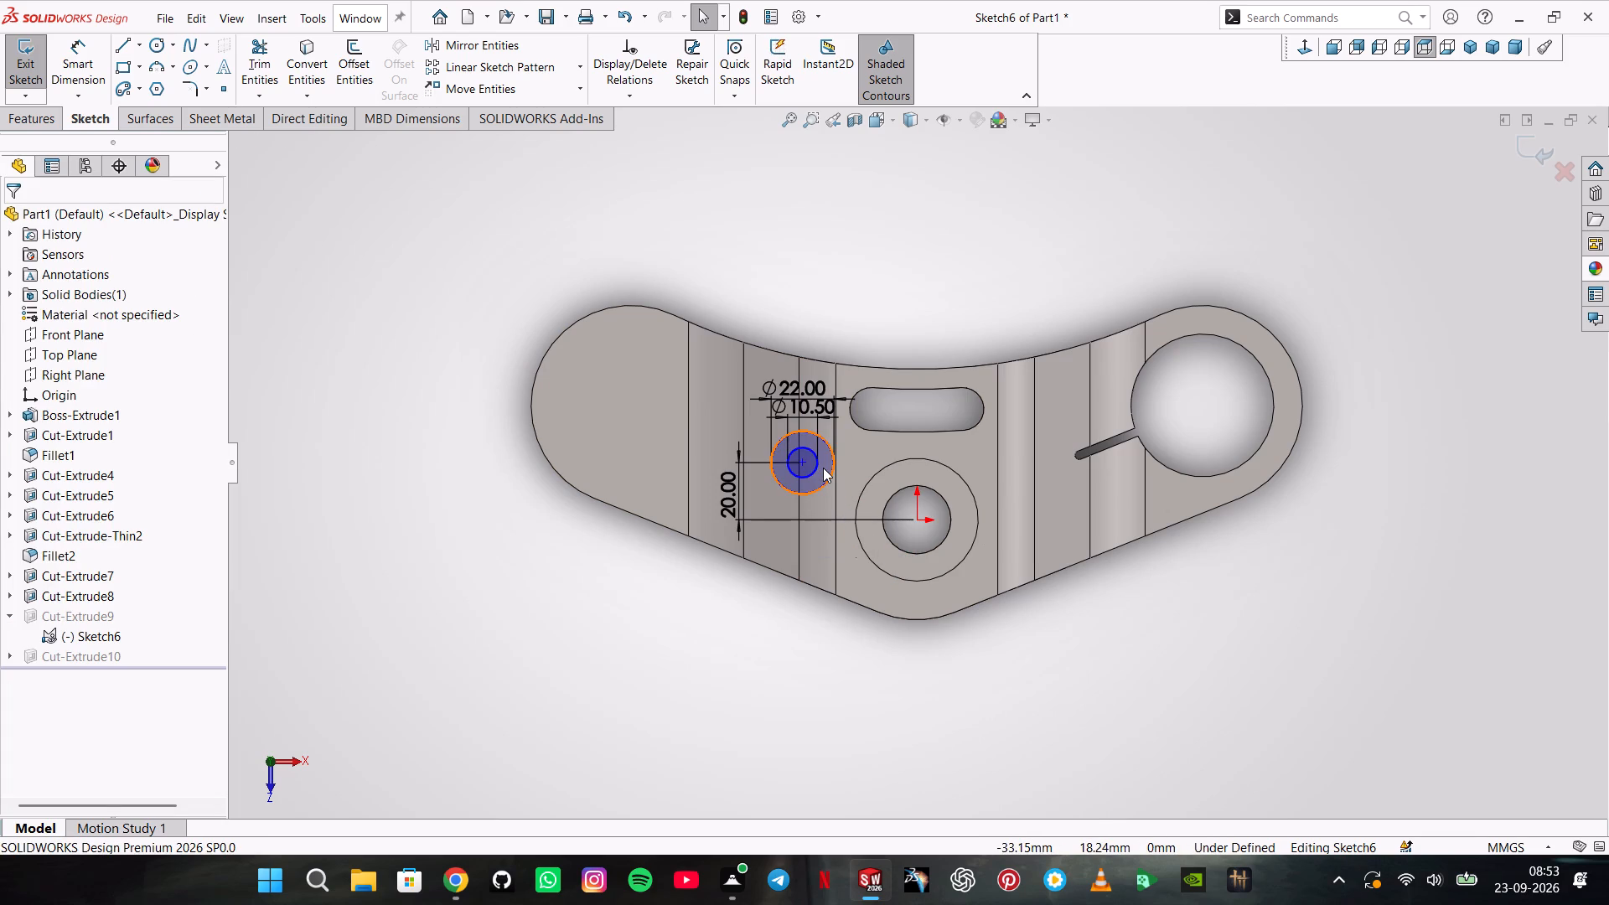
pyautogui.moveTo(825, 465); pyautogui.dragTo(855, 465)
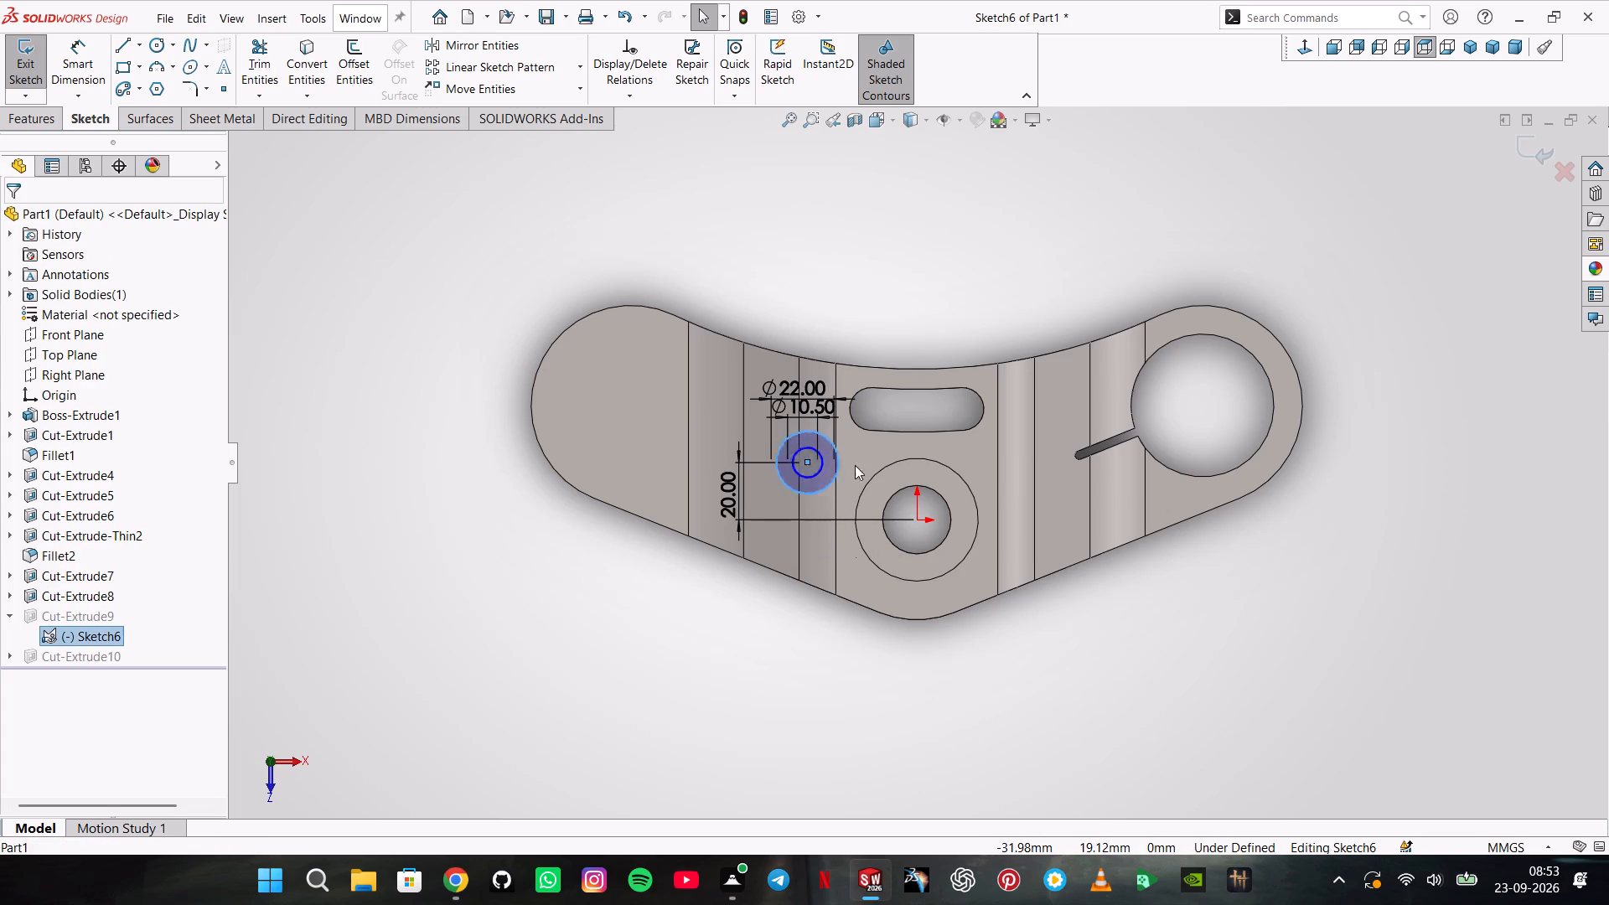
pyautogui.moveTo(855, 465); pyautogui.dragTo(1060, 467)
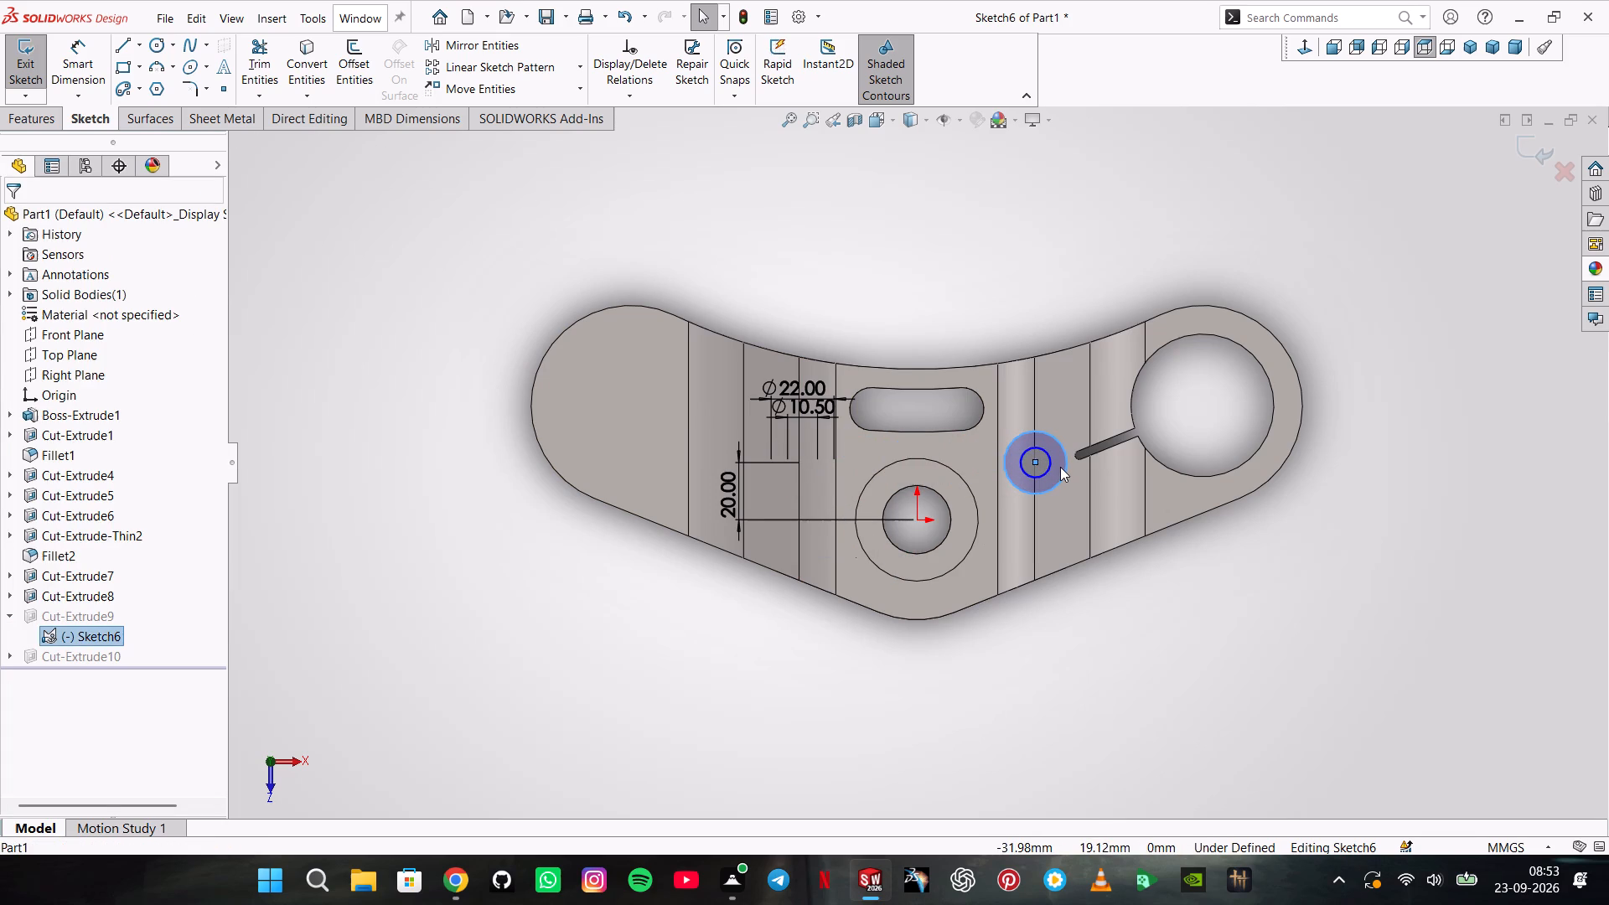
pyautogui.moveTo(1060, 467); pyautogui.dragTo(1063, 469)
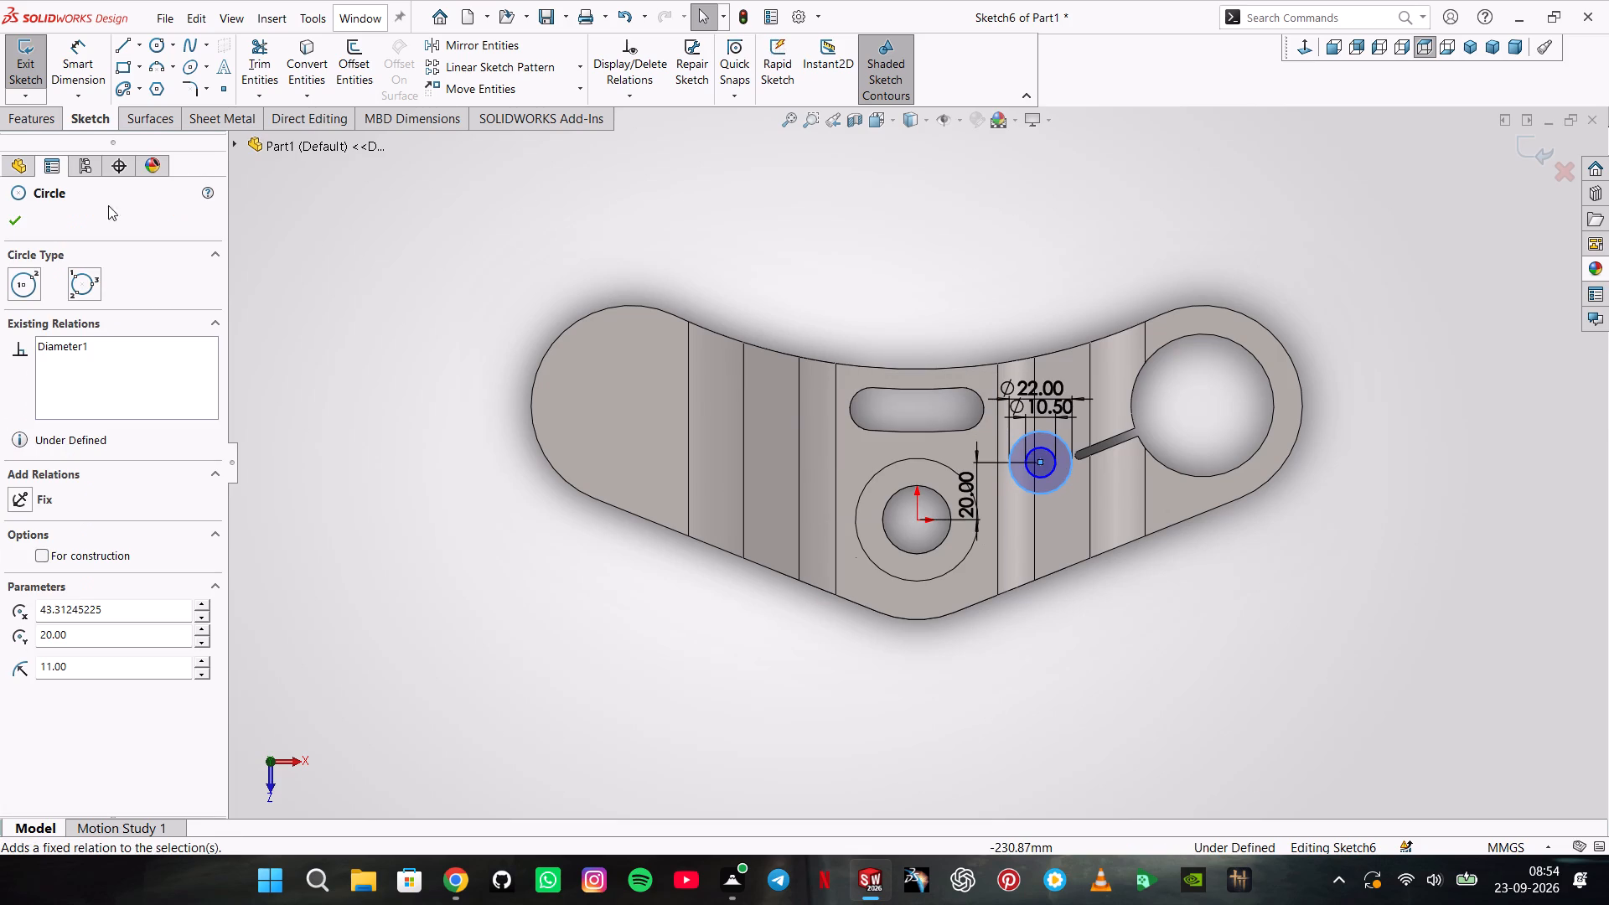
pyautogui.click(11, 211)
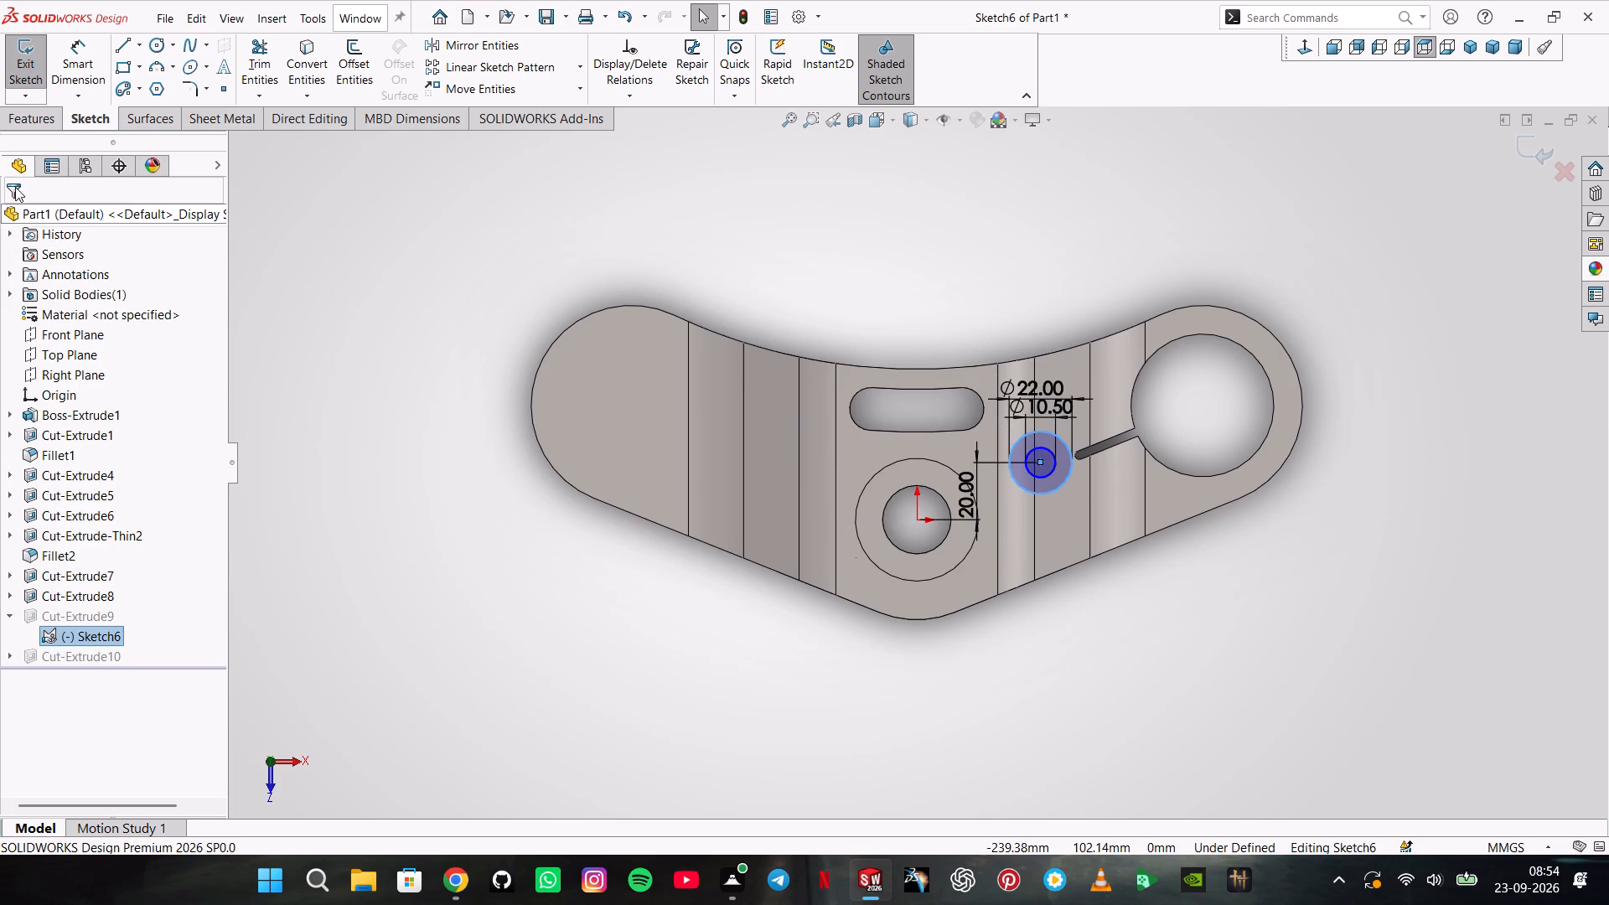
# Dimension the circles' common centre 40 mm horizontally from the origin on the split-lobe side.
pyautogui.click(66, 58)
pyautogui.click(917, 517)
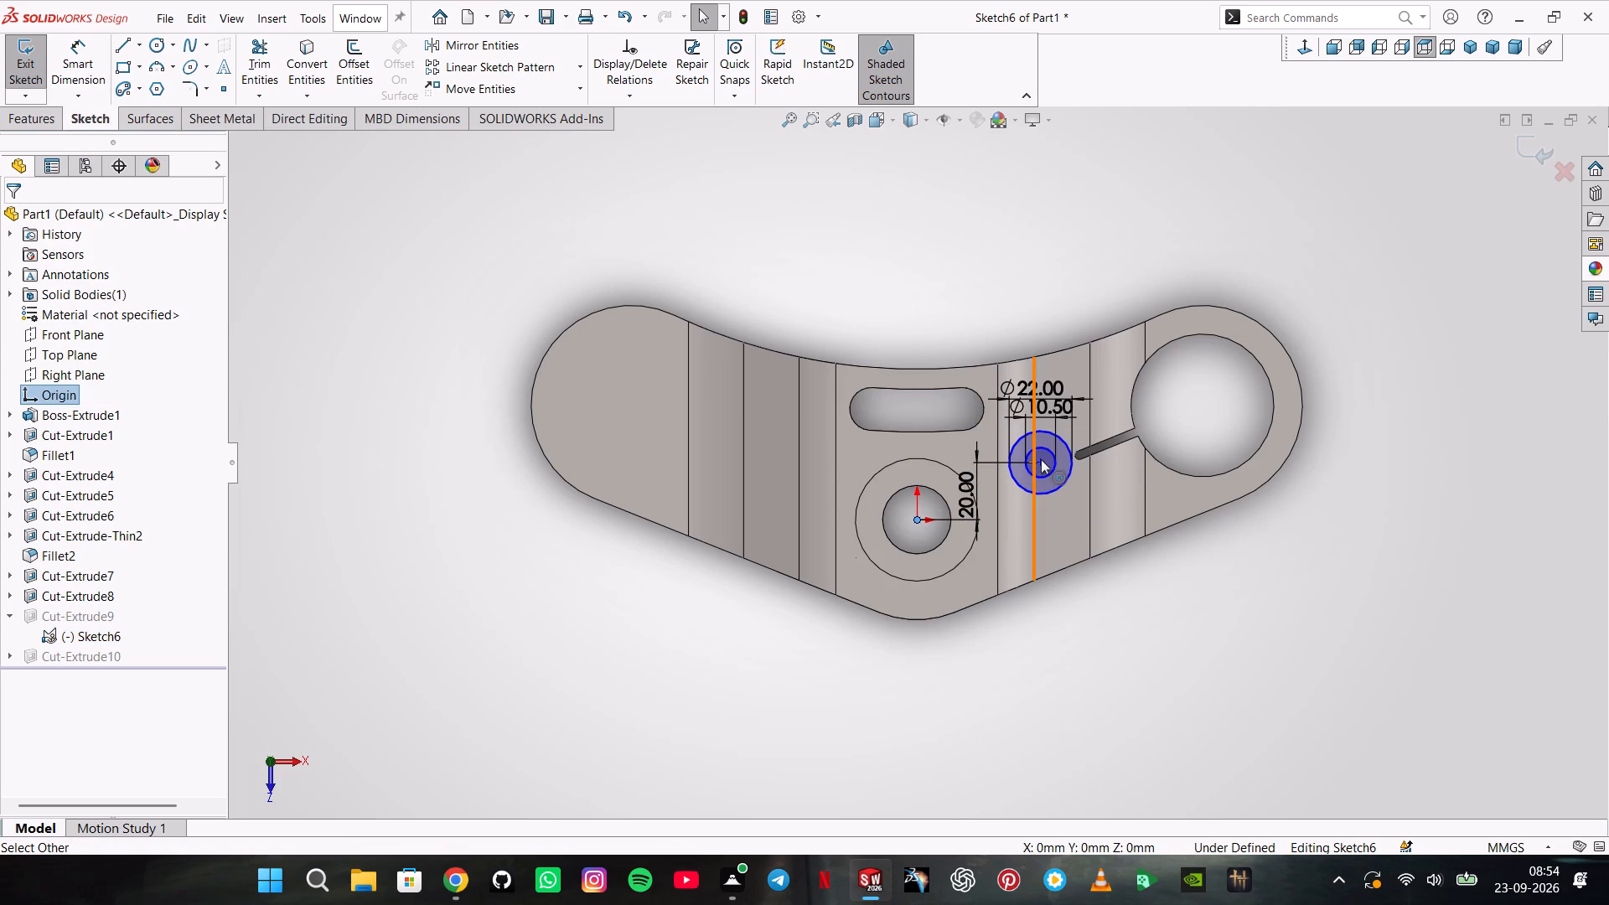
pyautogui.click(1041, 459)
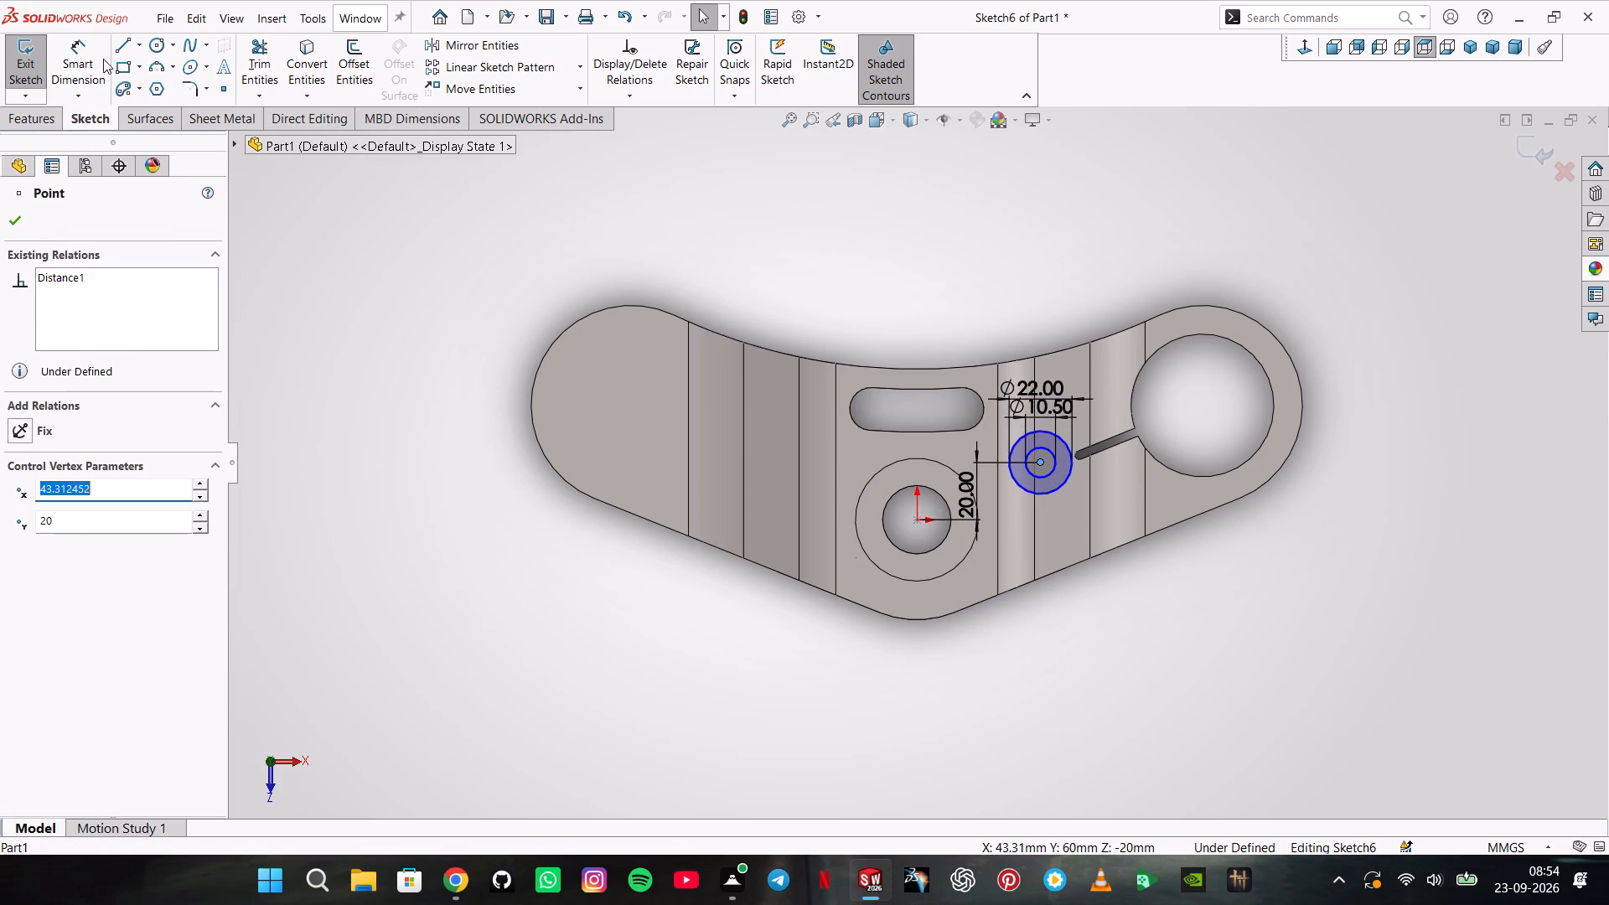
pyautogui.click(97, 58)
pyautogui.click(914, 519)
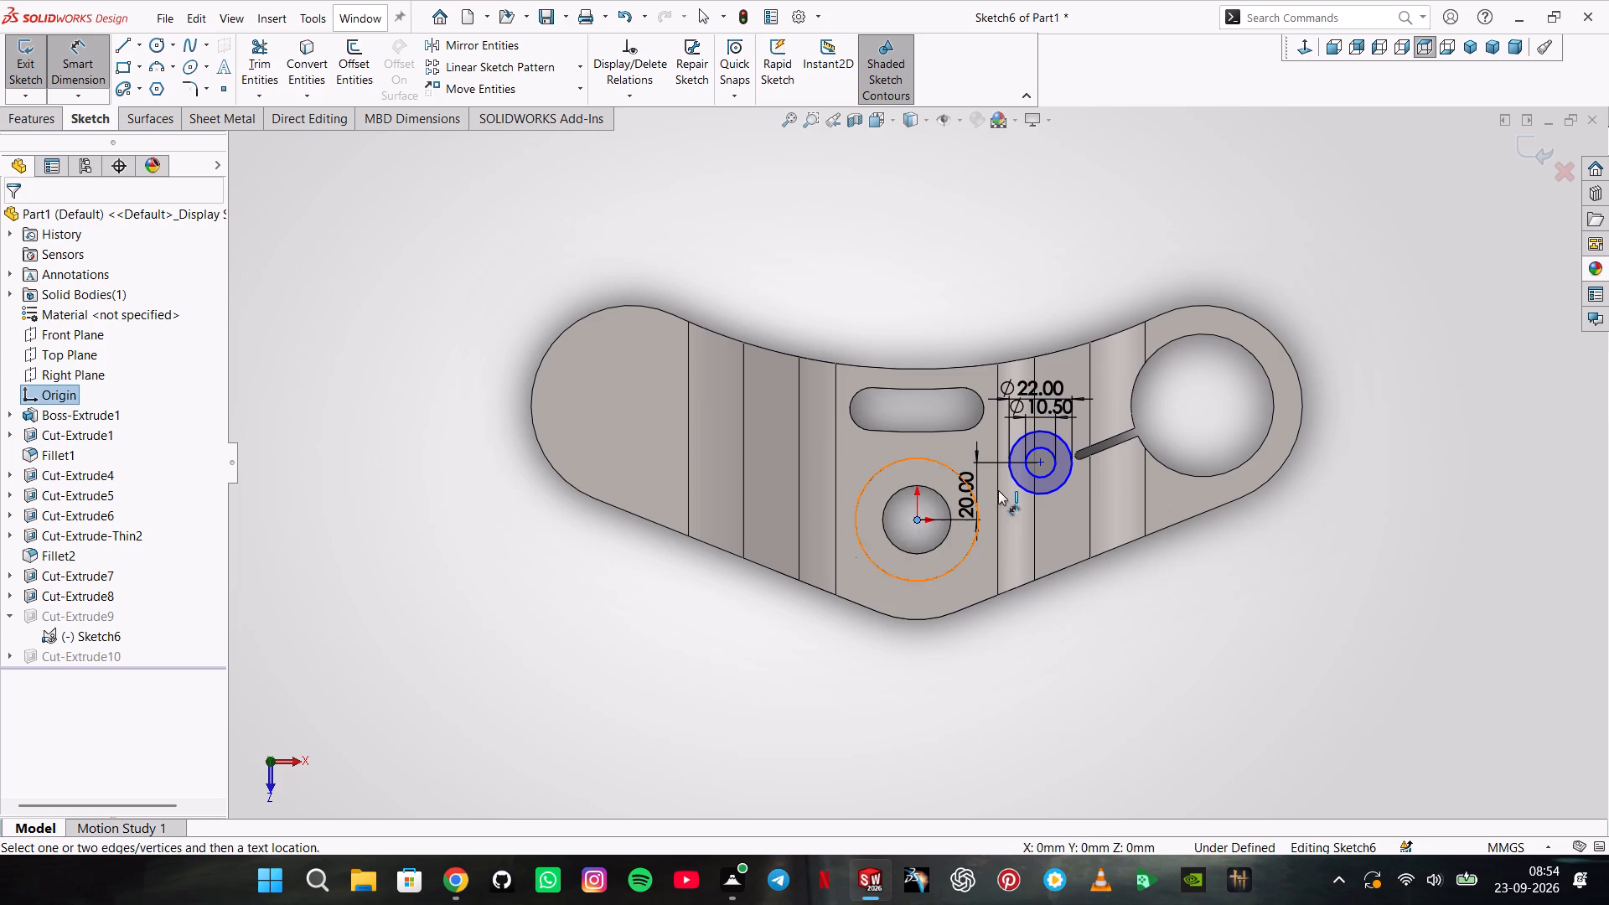
pyautogui.click(1039, 460)
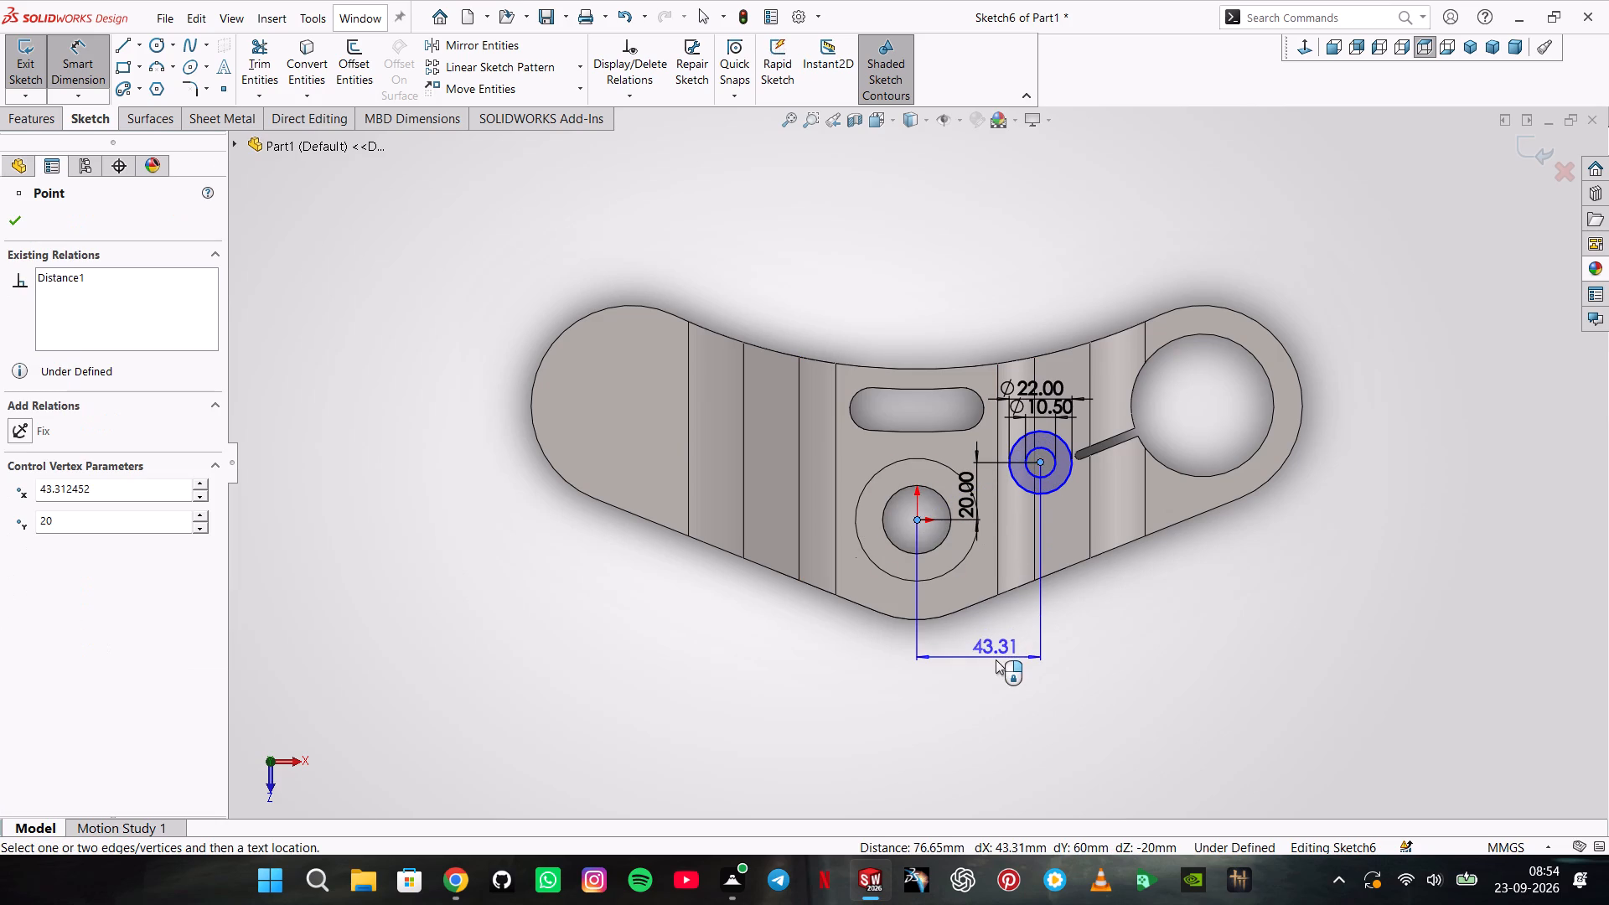
pyautogui.click(996, 659)
pyautogui.write('40')
pyautogui.press('Return')
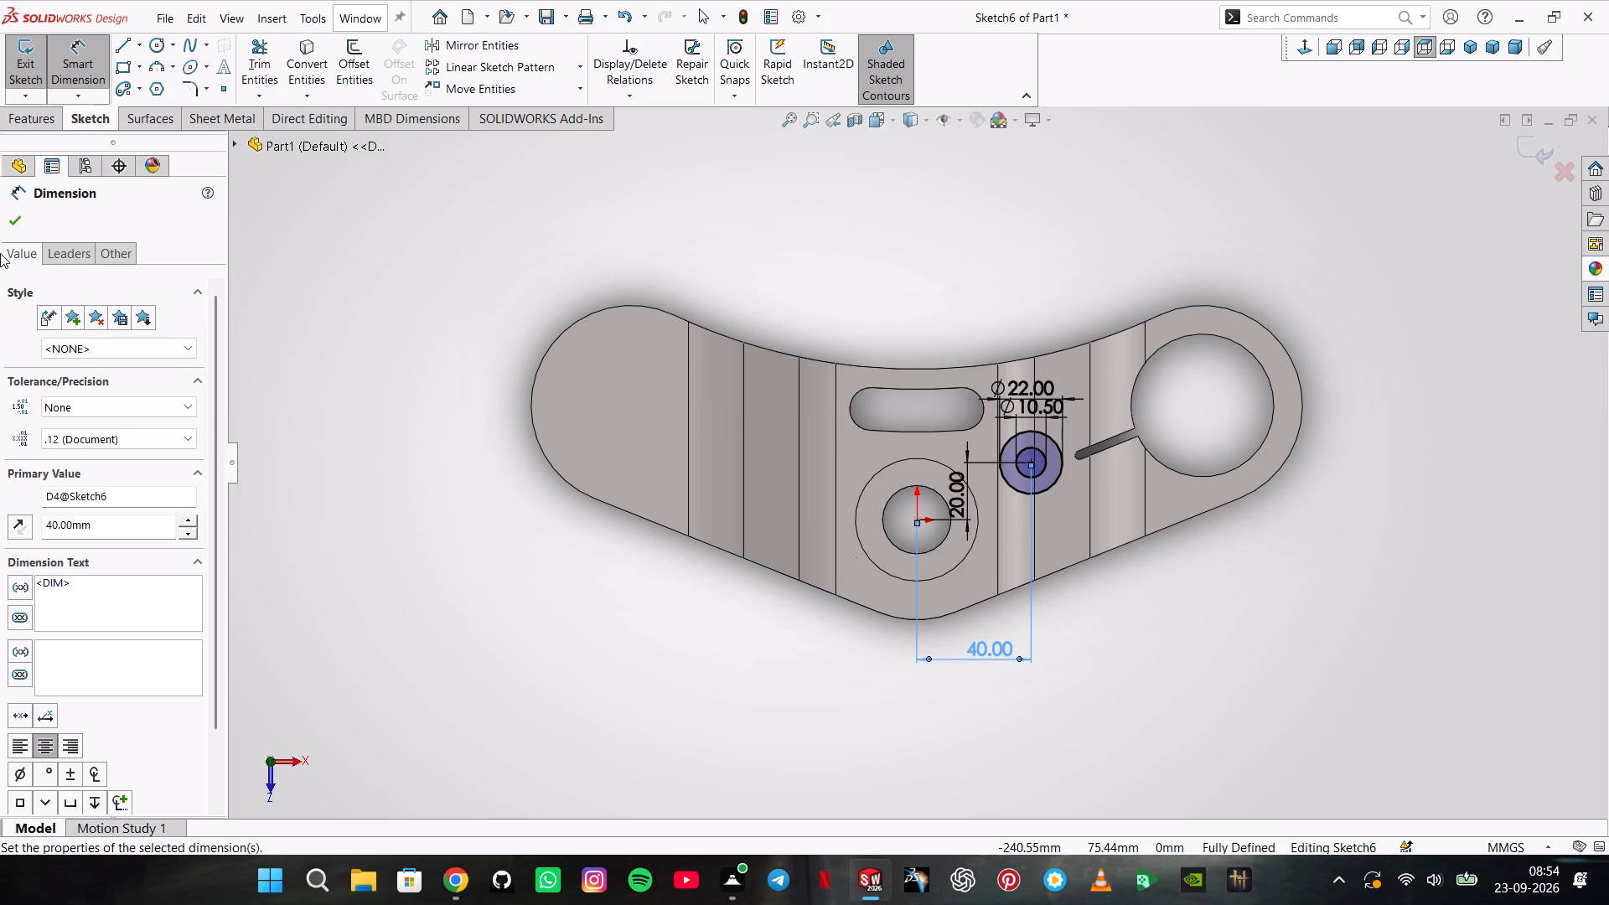
pyautogui.click(12, 209)
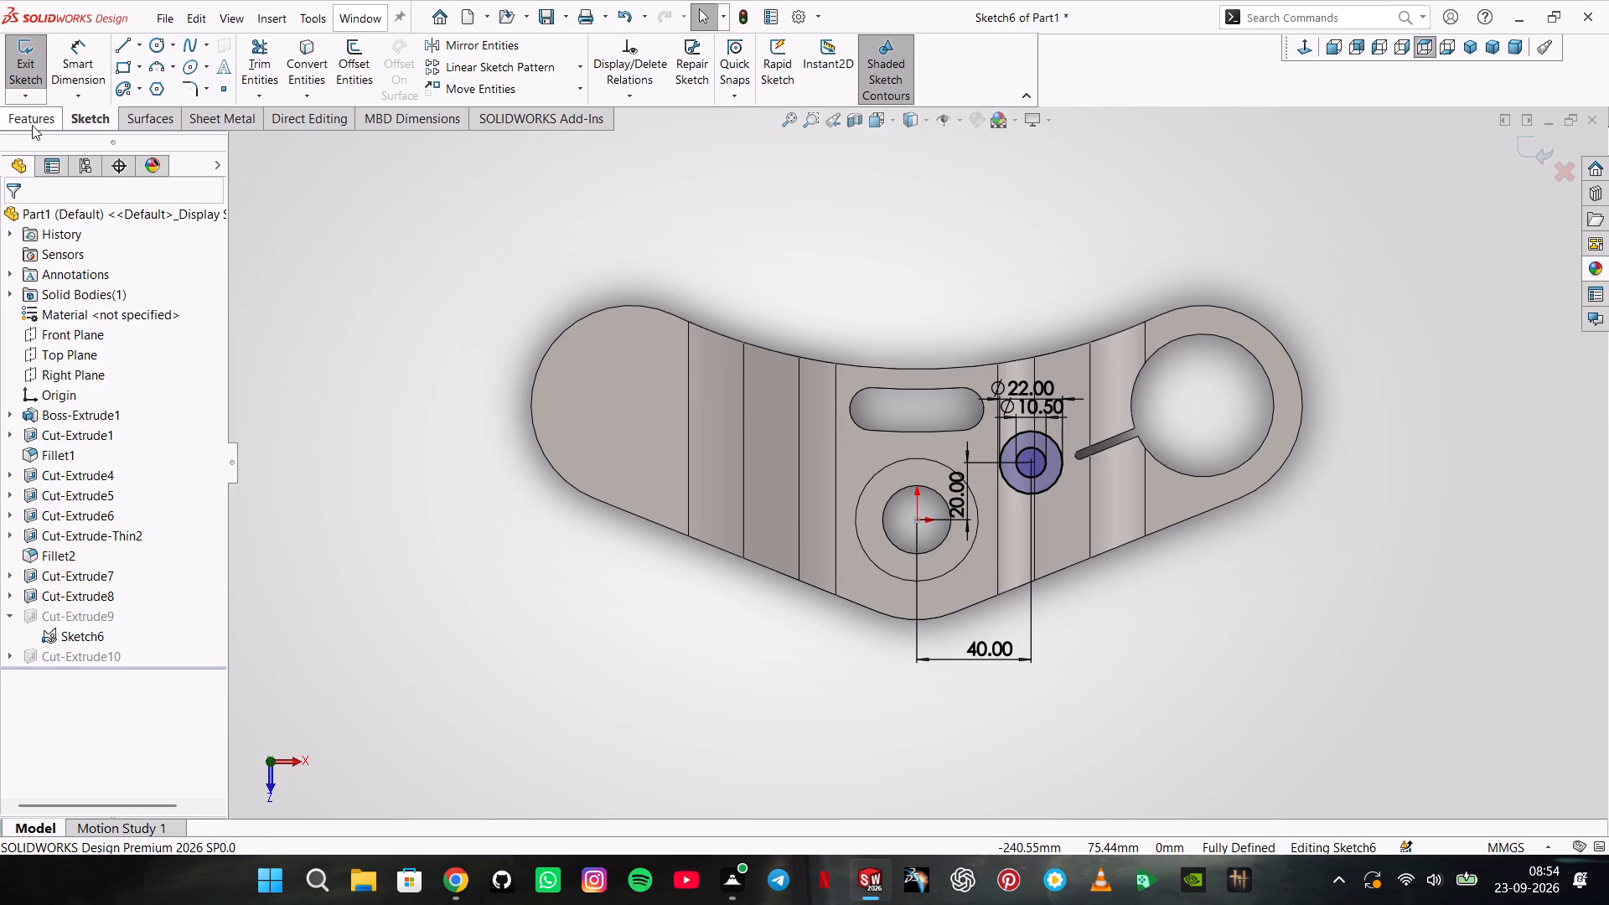
# Finish editing the side-hole sketch, rebuild the part, and hide Sketch6.
pyautogui.click(18, 53)
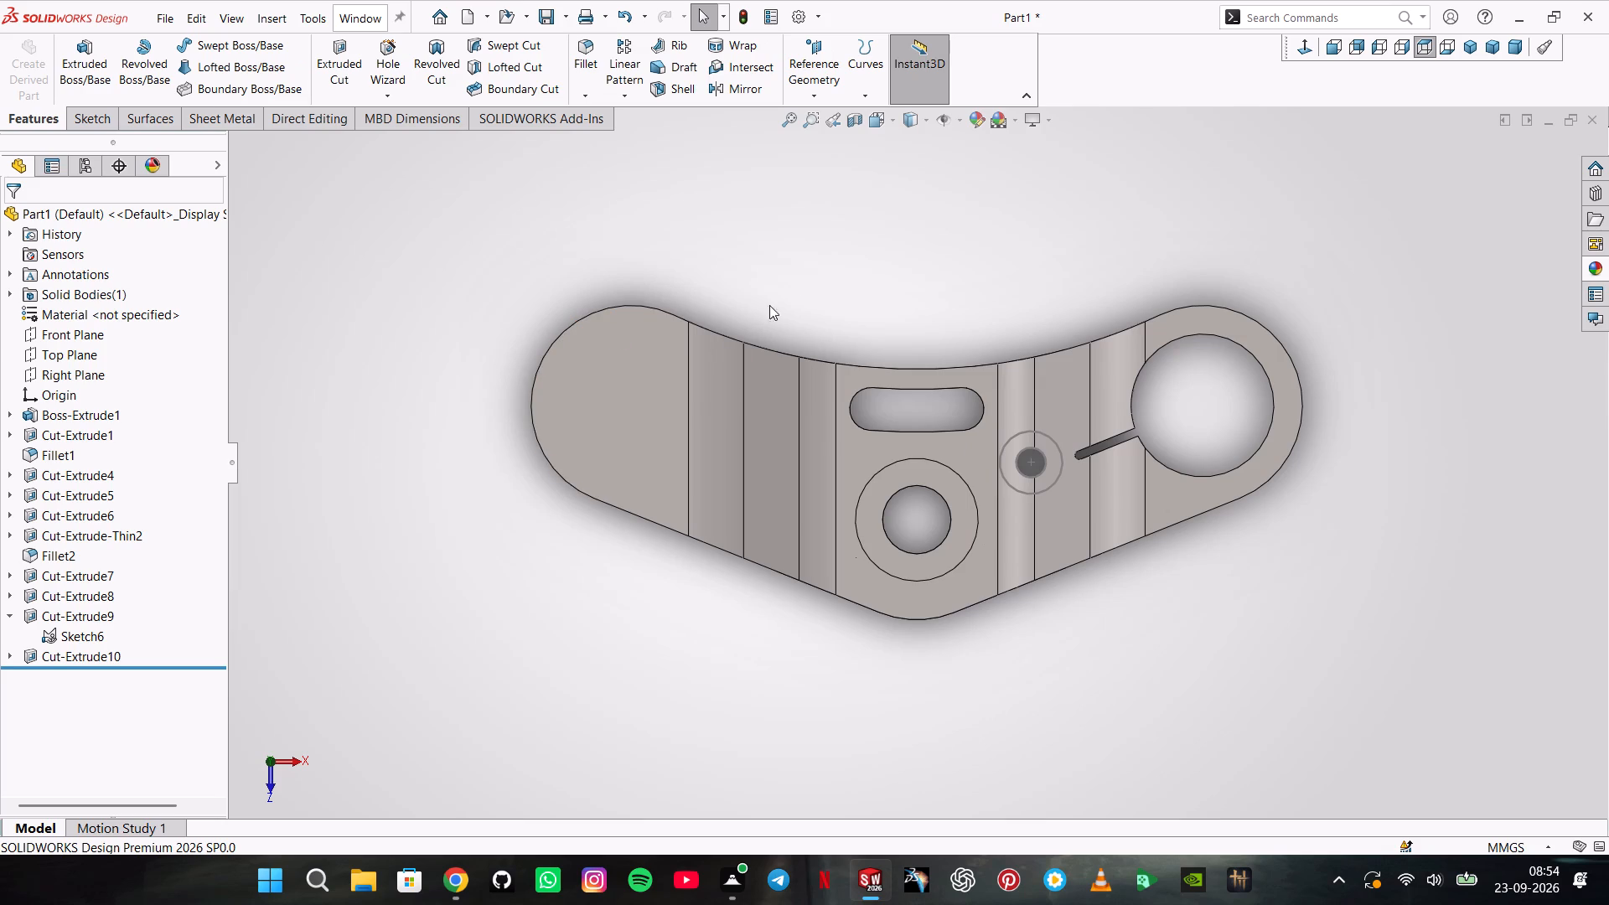
pyautogui.click(793, 261)
pyautogui.rightClick(61, 631)
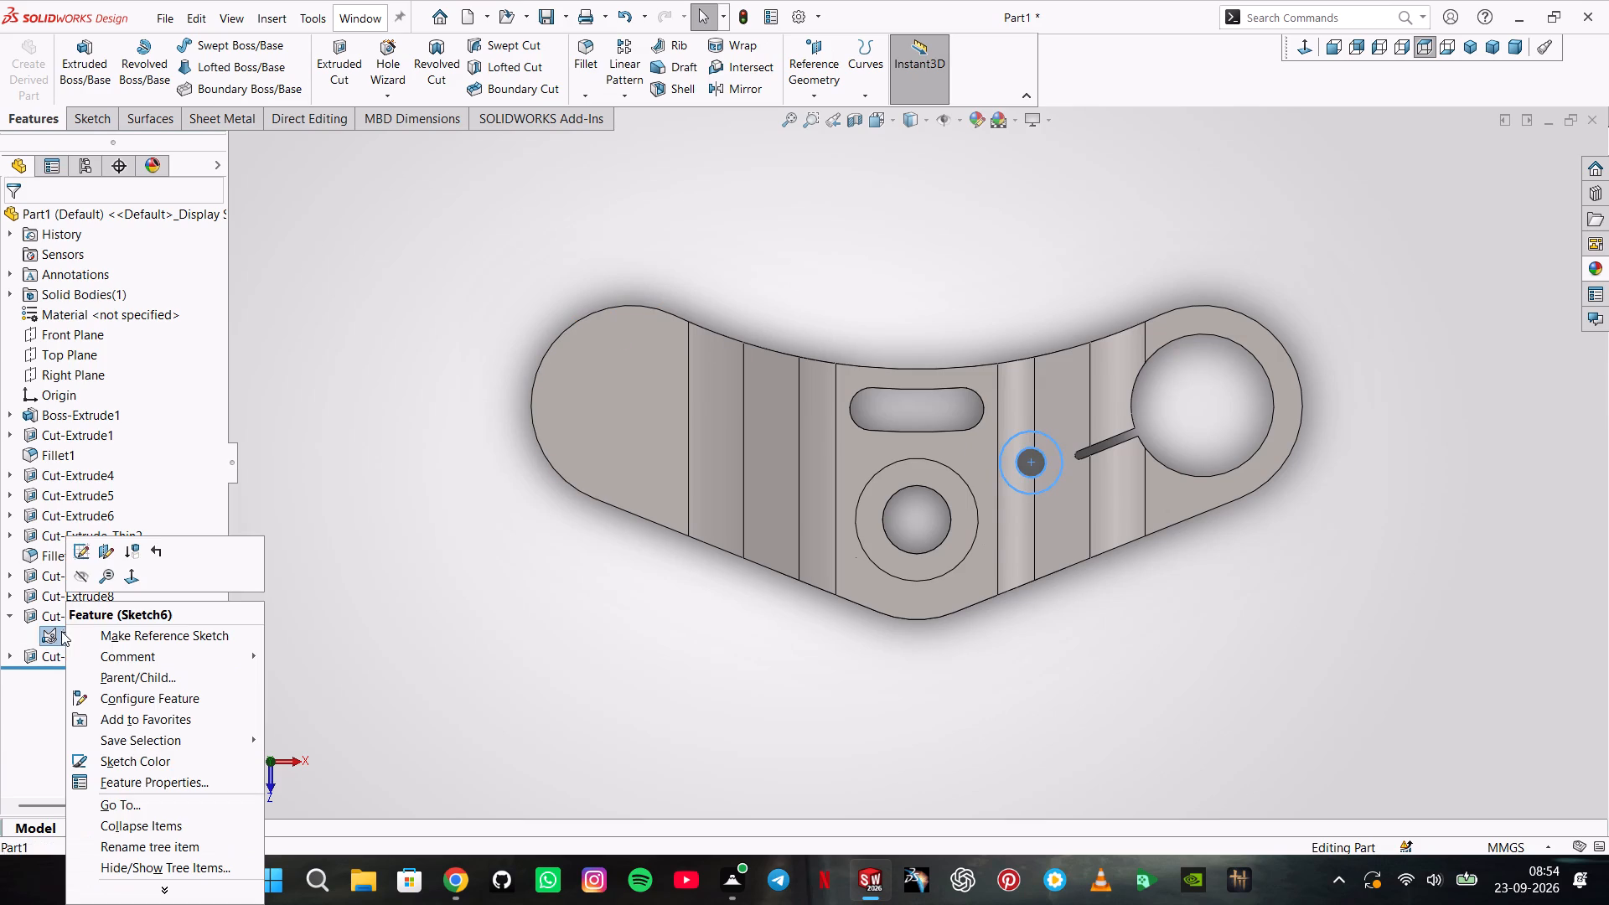
pyautogui.click(79, 571)
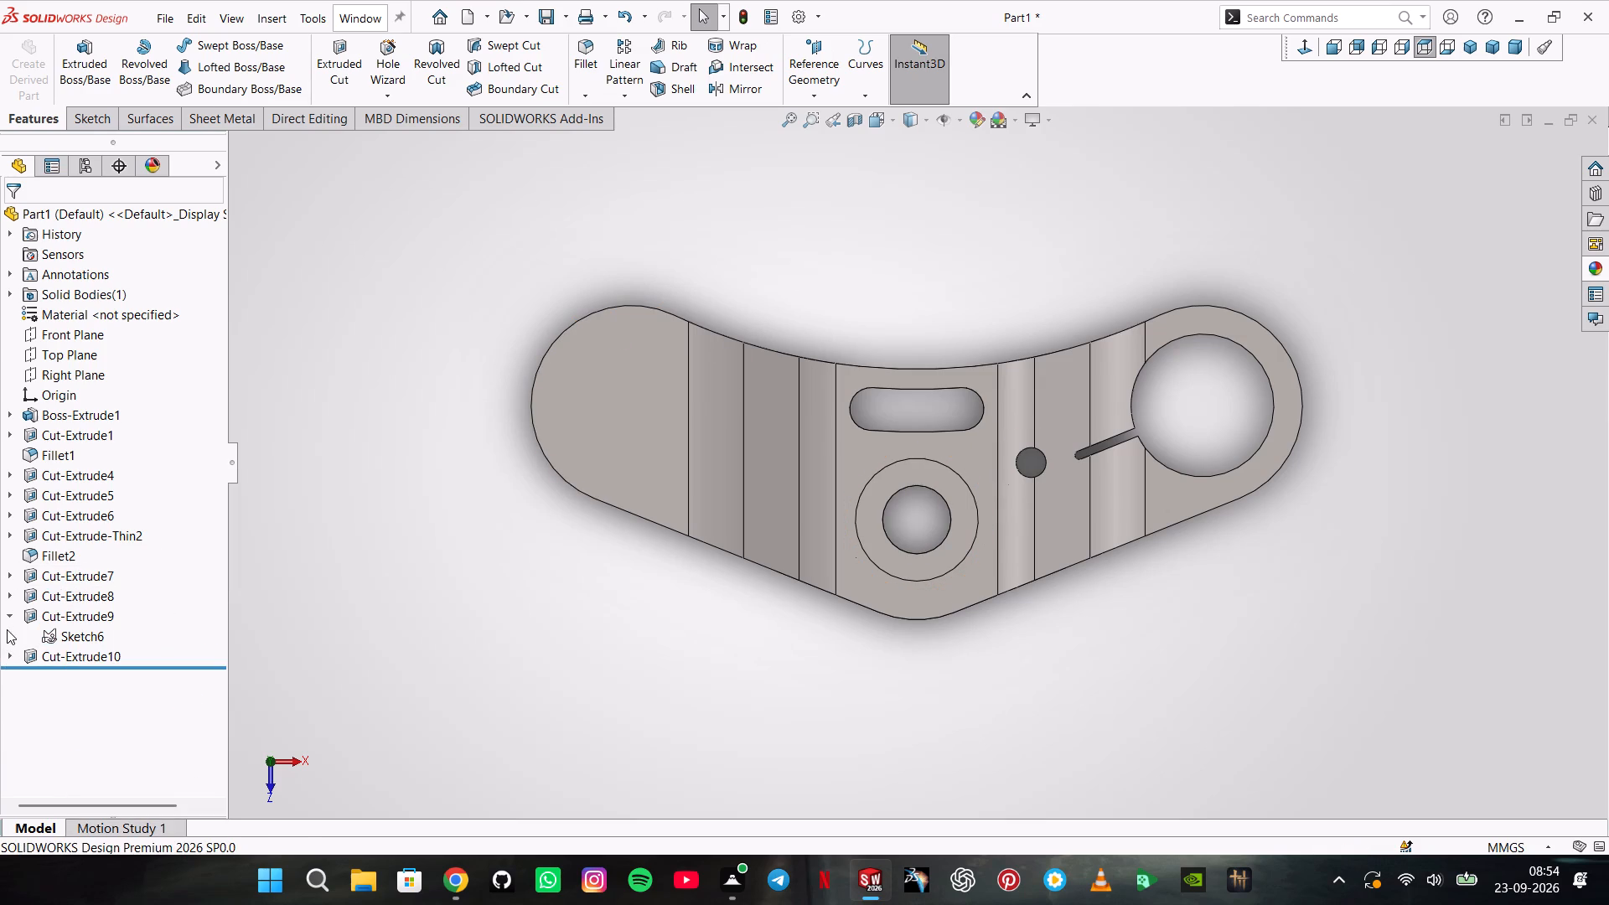
pyautogui.click(10, 616)
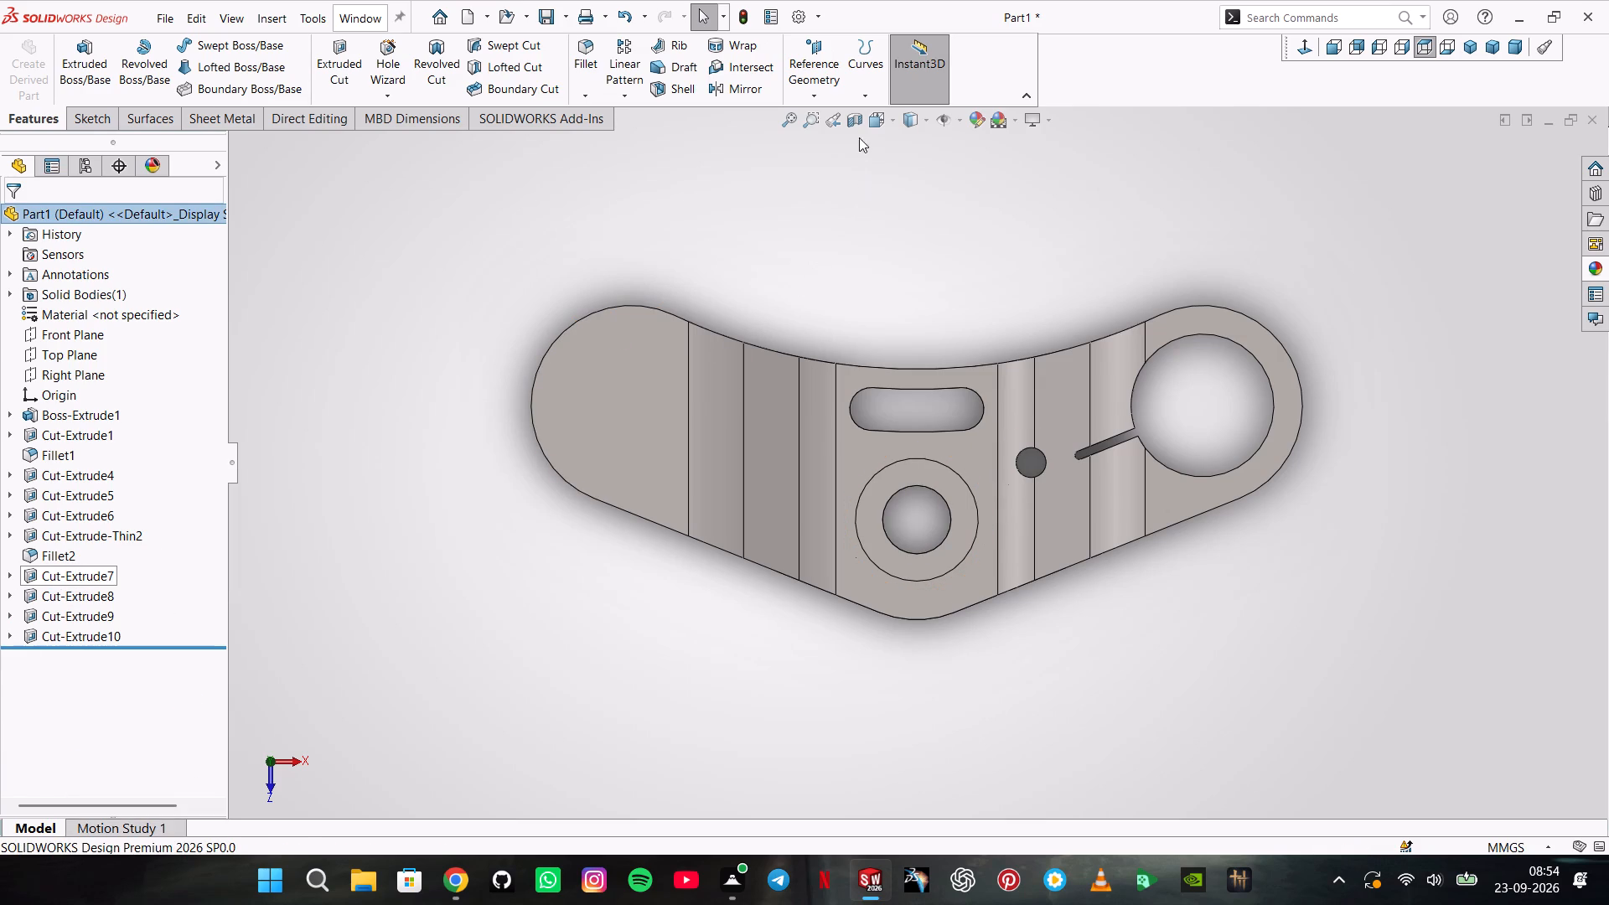
# Inspect the part's interior with a temporary section parallel to the Front Plane, direction reversed and offset to -22 mm.
pyautogui.click(853, 123)
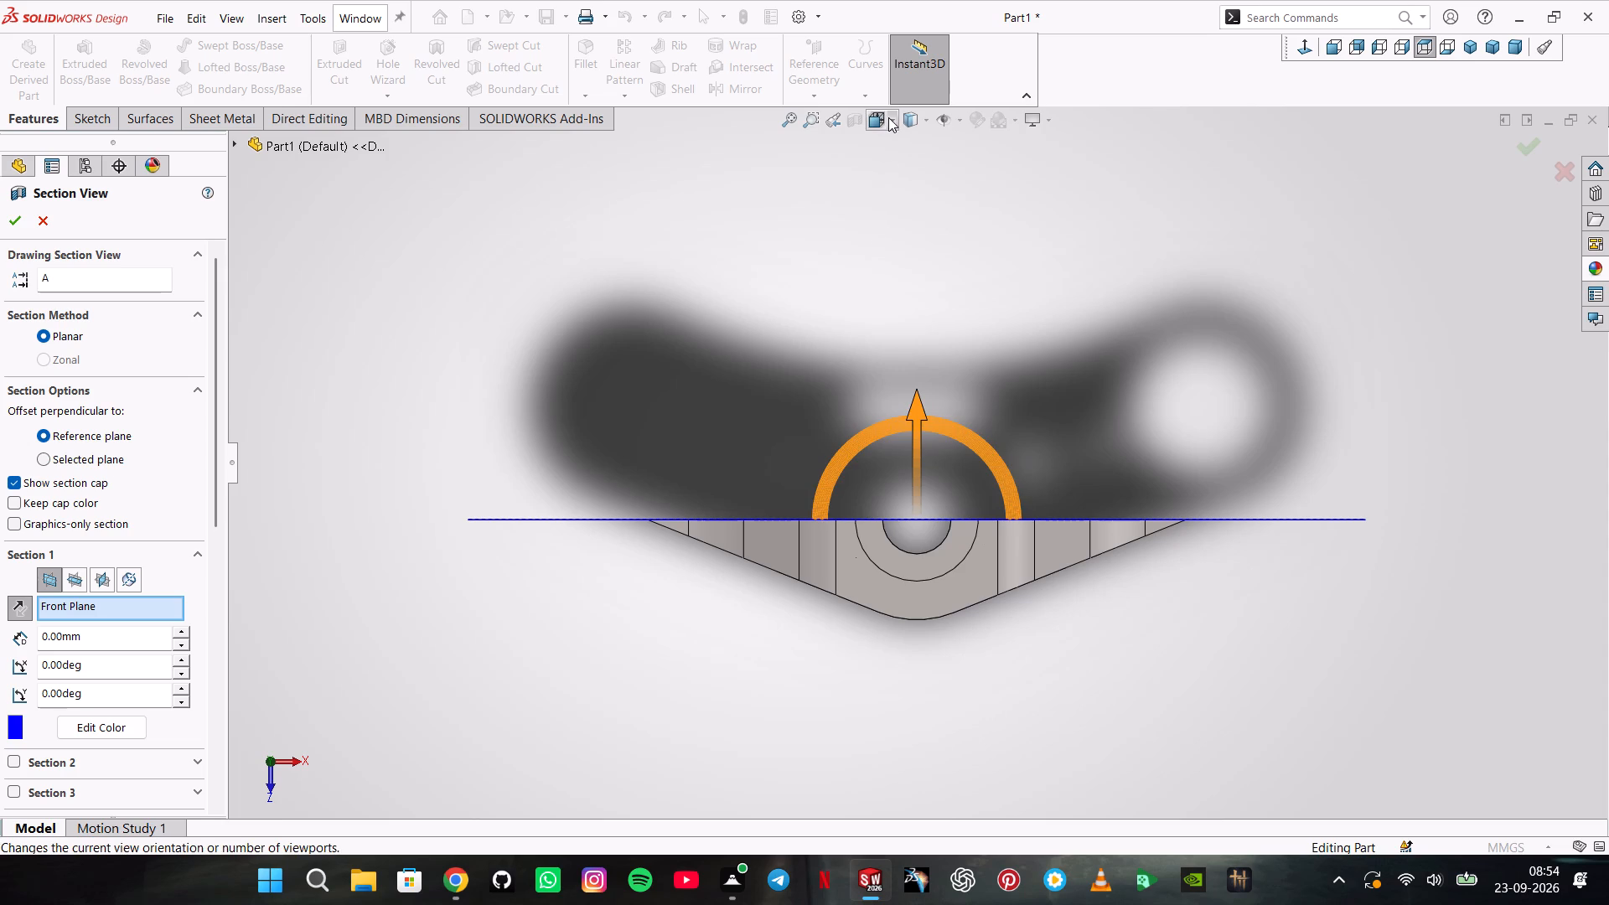
pyautogui.click(853, 117)
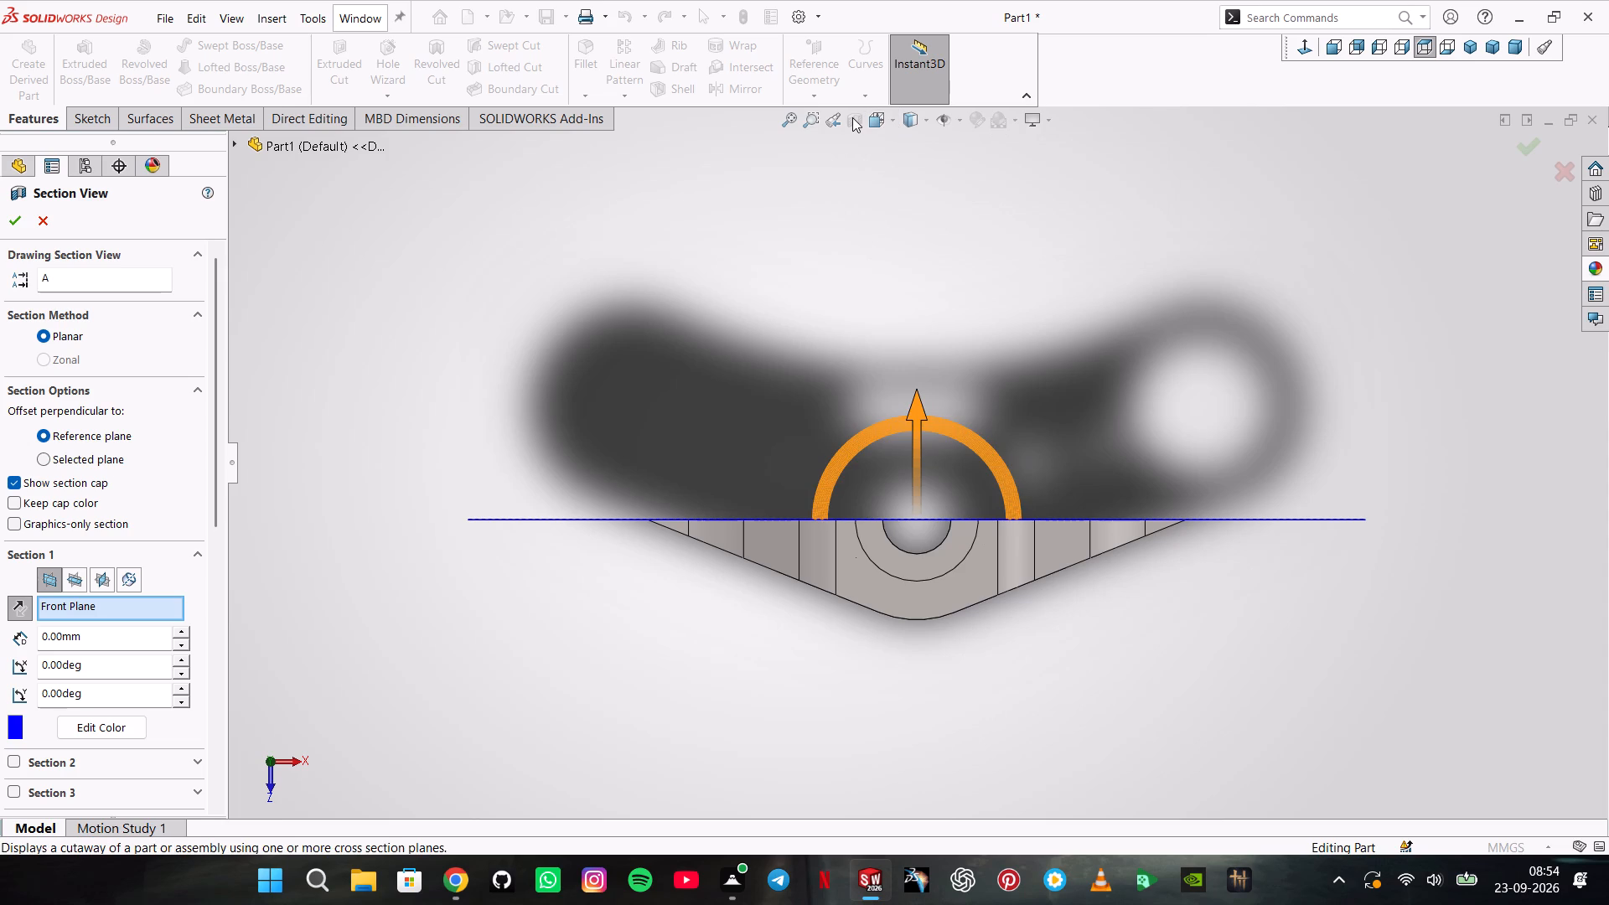
pyautogui.click(25, 602)
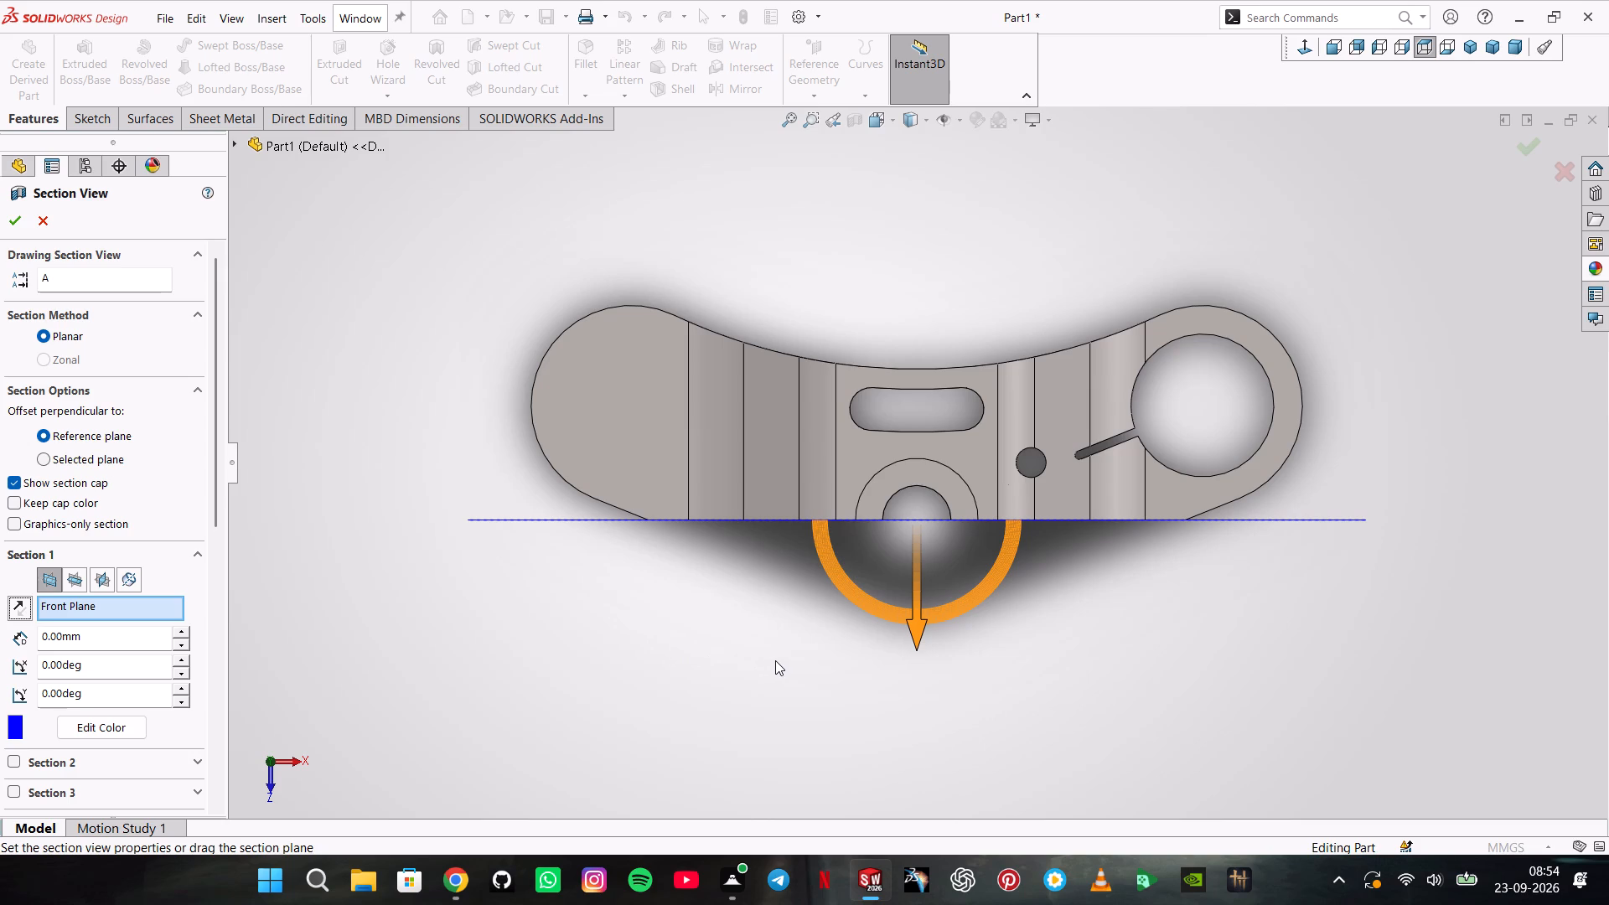
pyautogui.moveTo(933, 787); pyautogui.dragTo(901, 526, button='middle')
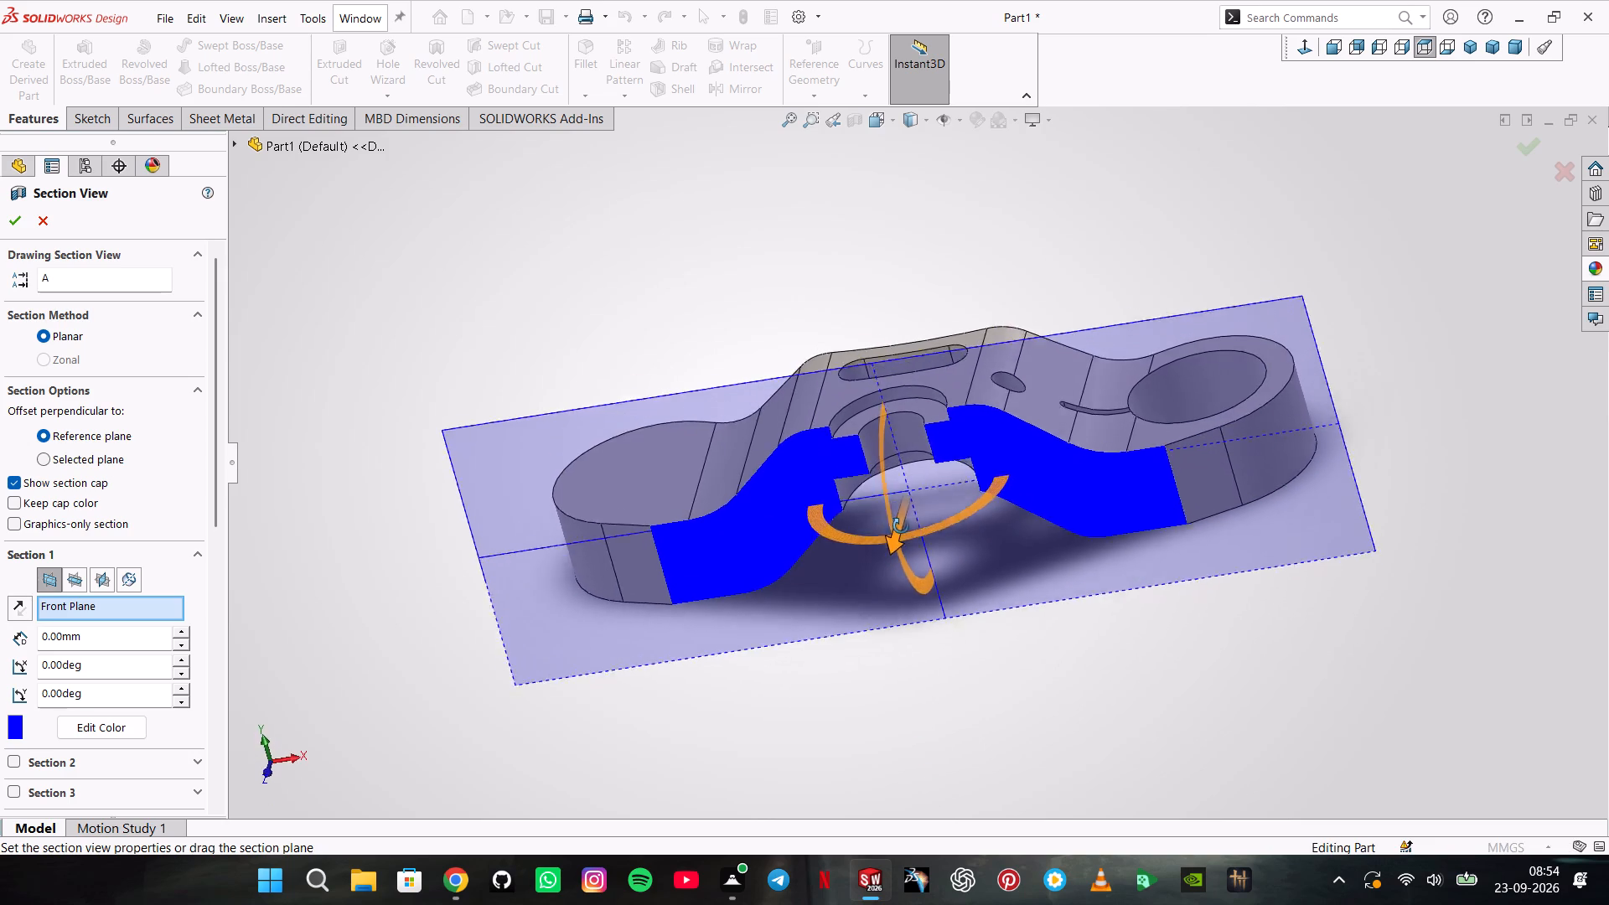
pyautogui.moveTo(901, 526); pyautogui.dragTo(893, 473, button='middle')
pyautogui.moveTo(891, 489); pyautogui.dragTo(892, 486)
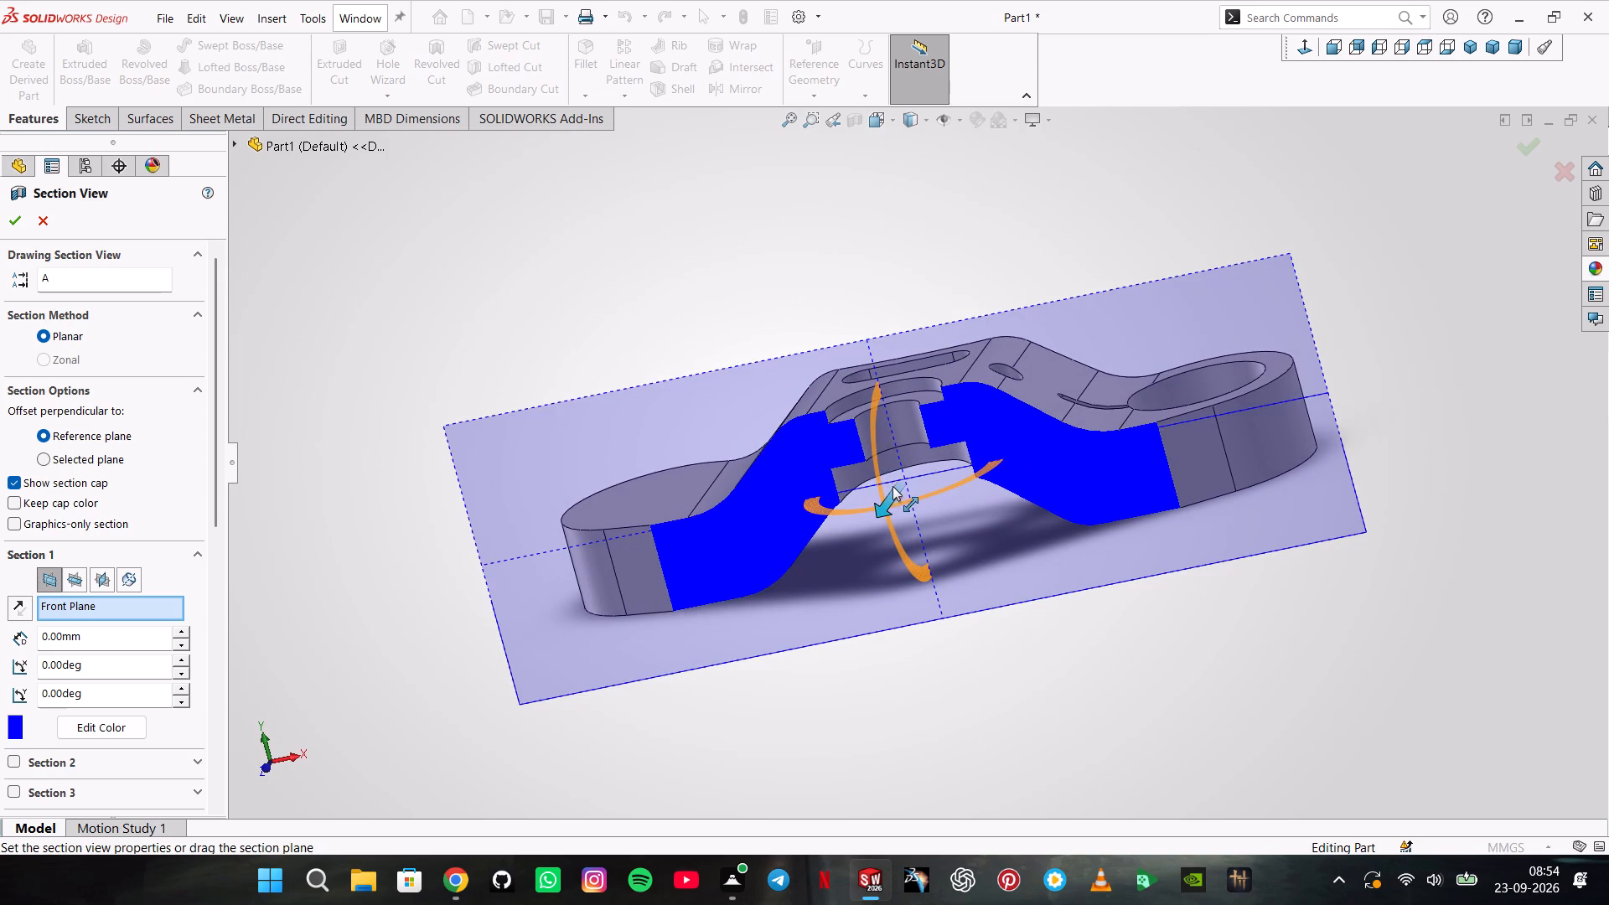
pyautogui.moveTo(892, 486); pyautogui.dragTo(900, 468)
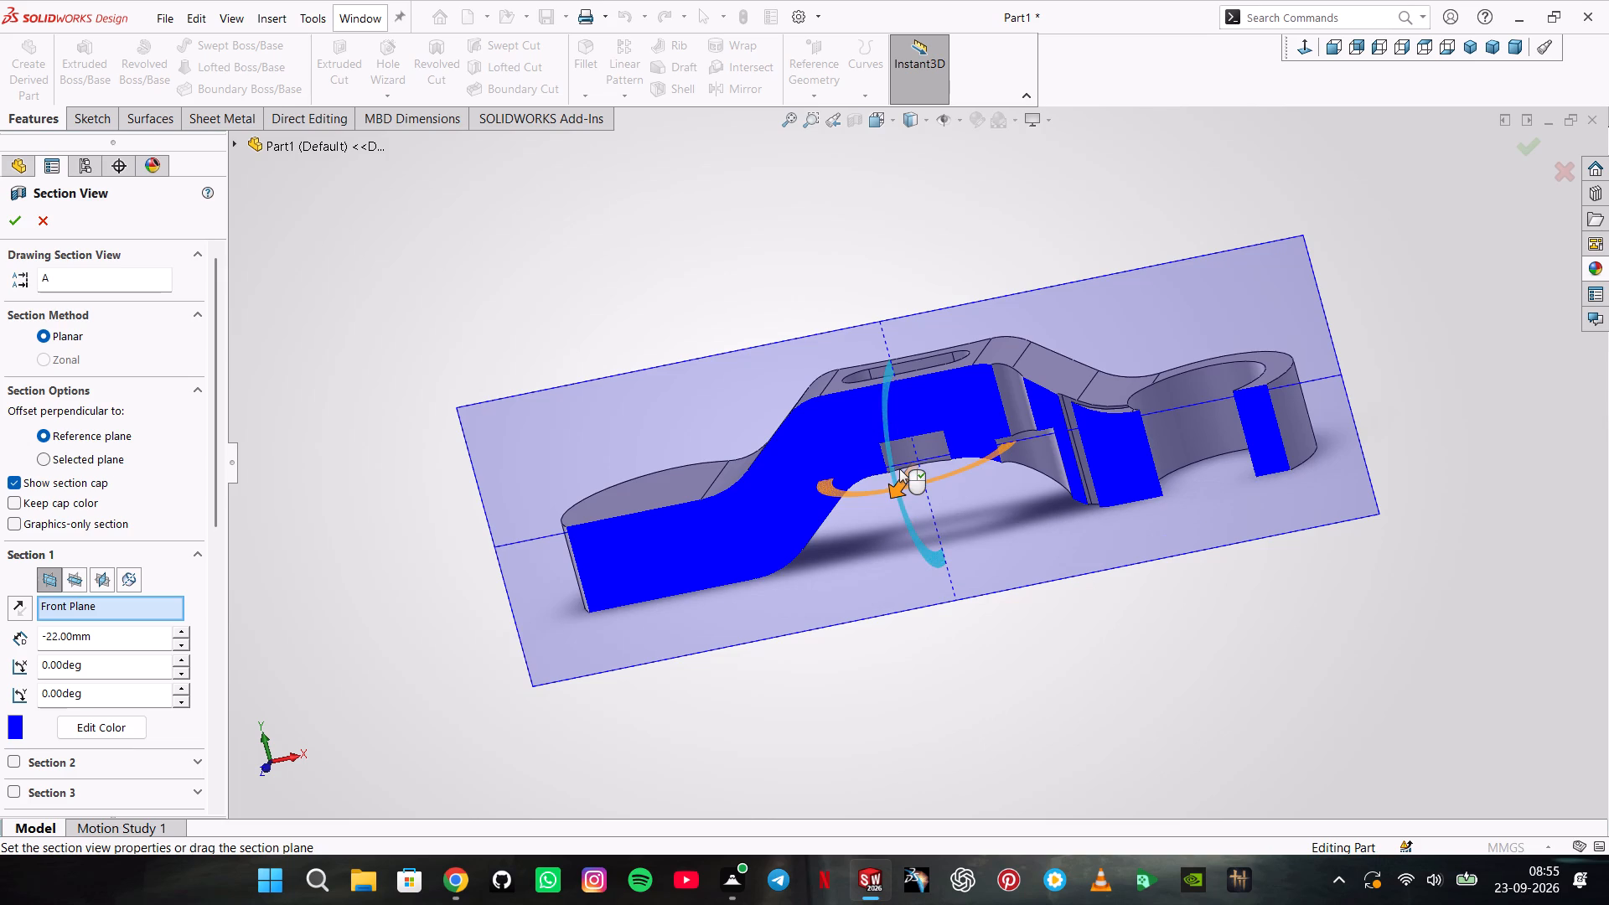
pyautogui.click(41, 211)
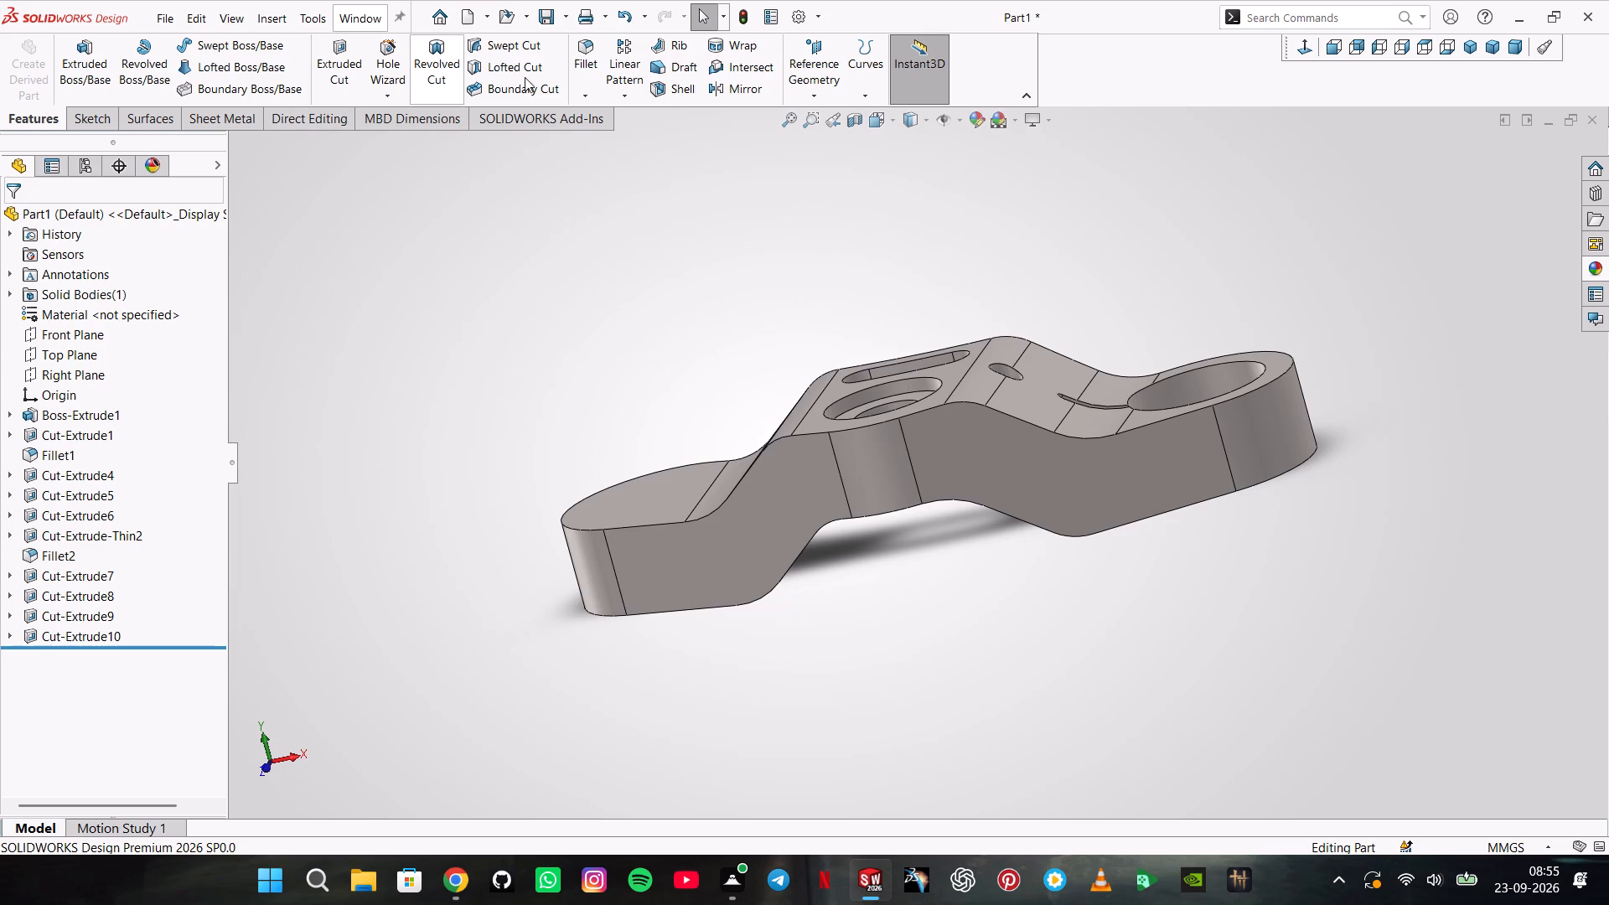
# Start a sketch on the raised middle face and convert the sloped outer edge segment towards the split lobe into a construction line.
pyautogui.click(836, 384)
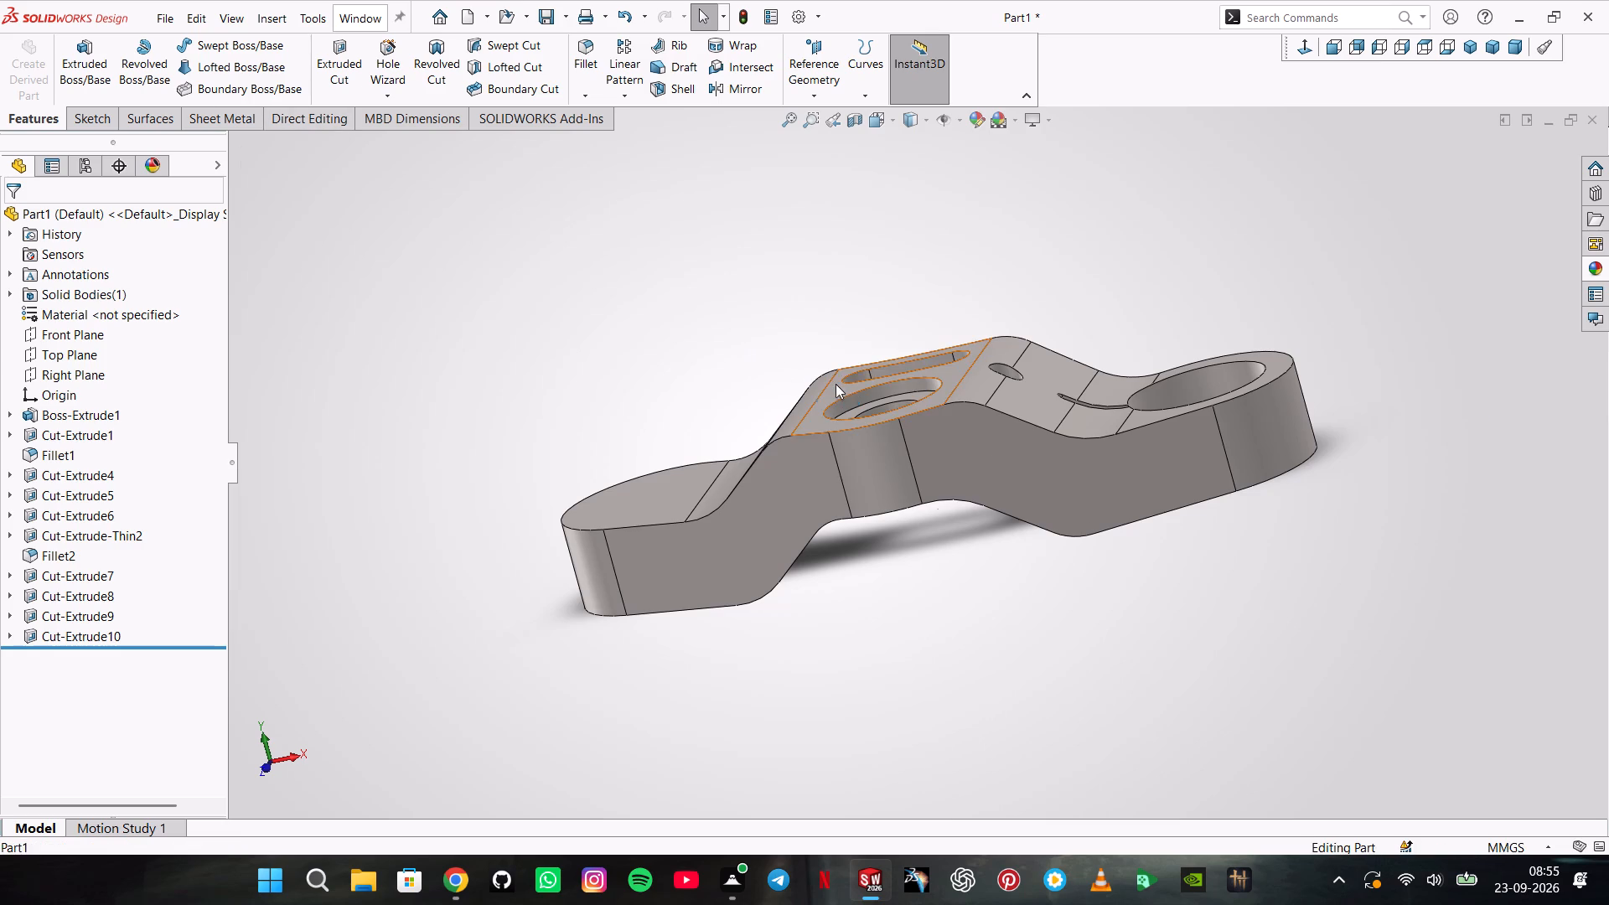
pyautogui.click(909, 335)
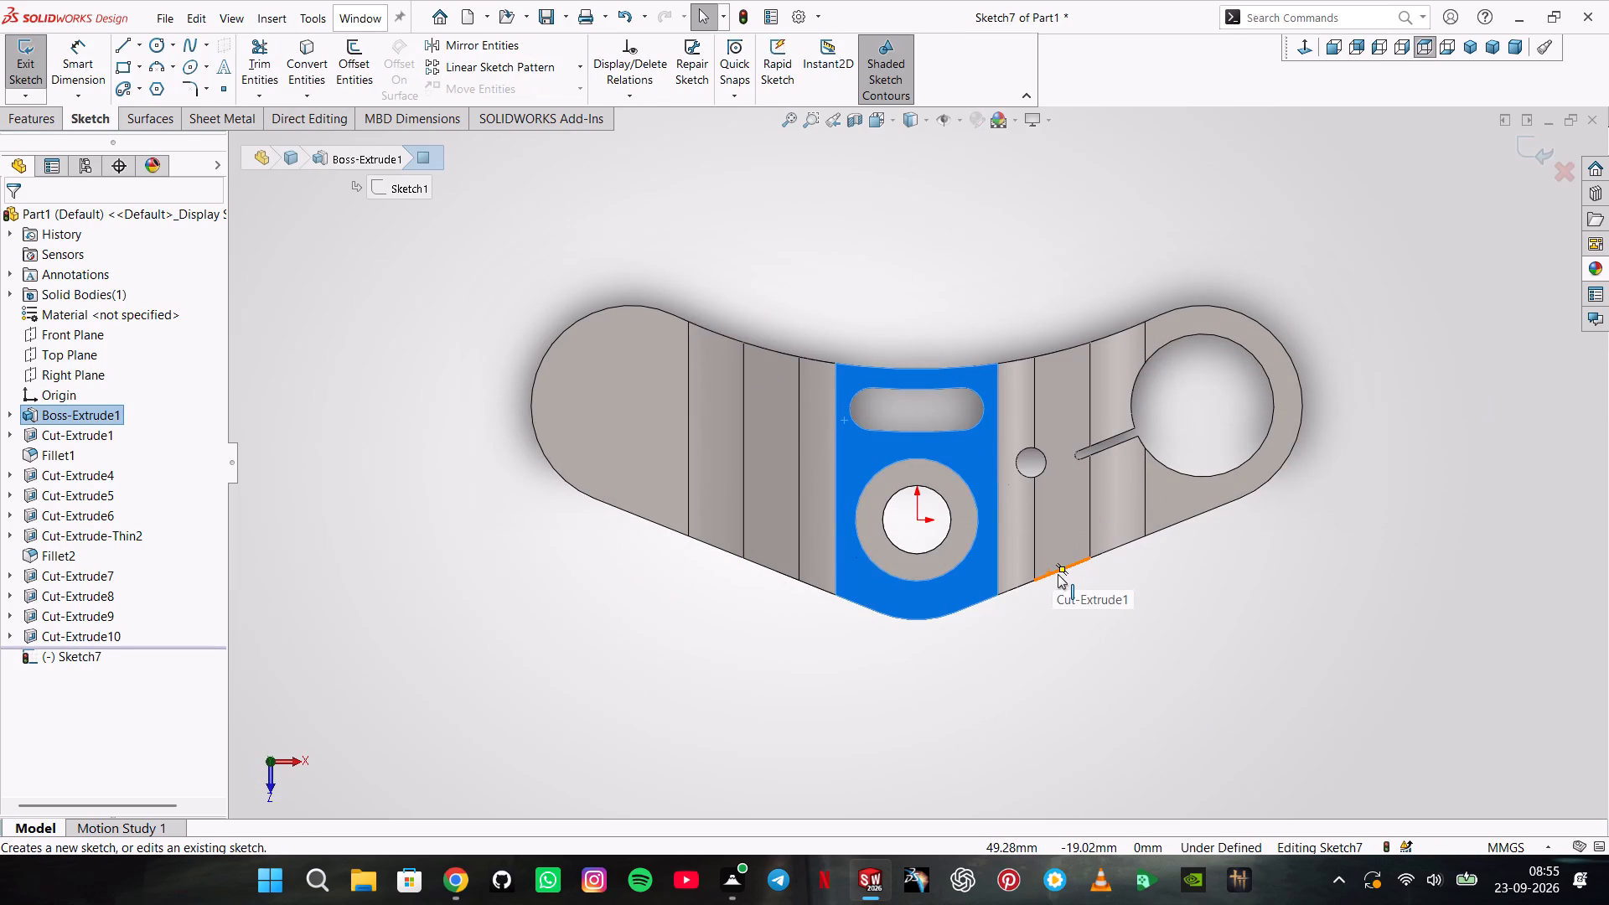
pyautogui.click(1058, 574)
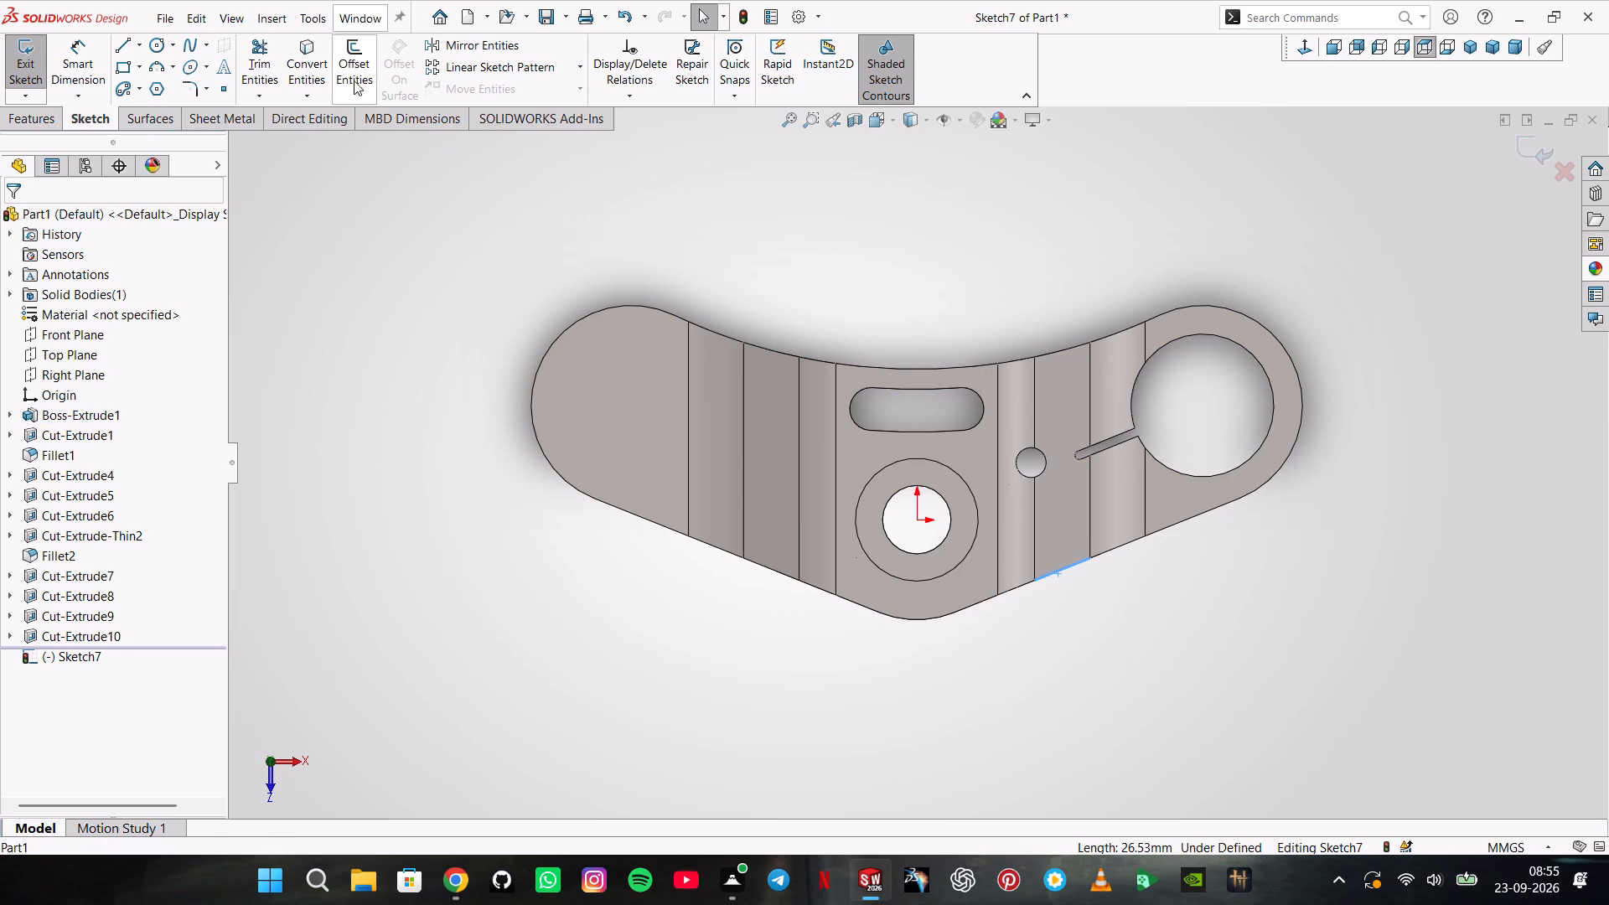
pyautogui.click(324, 59)
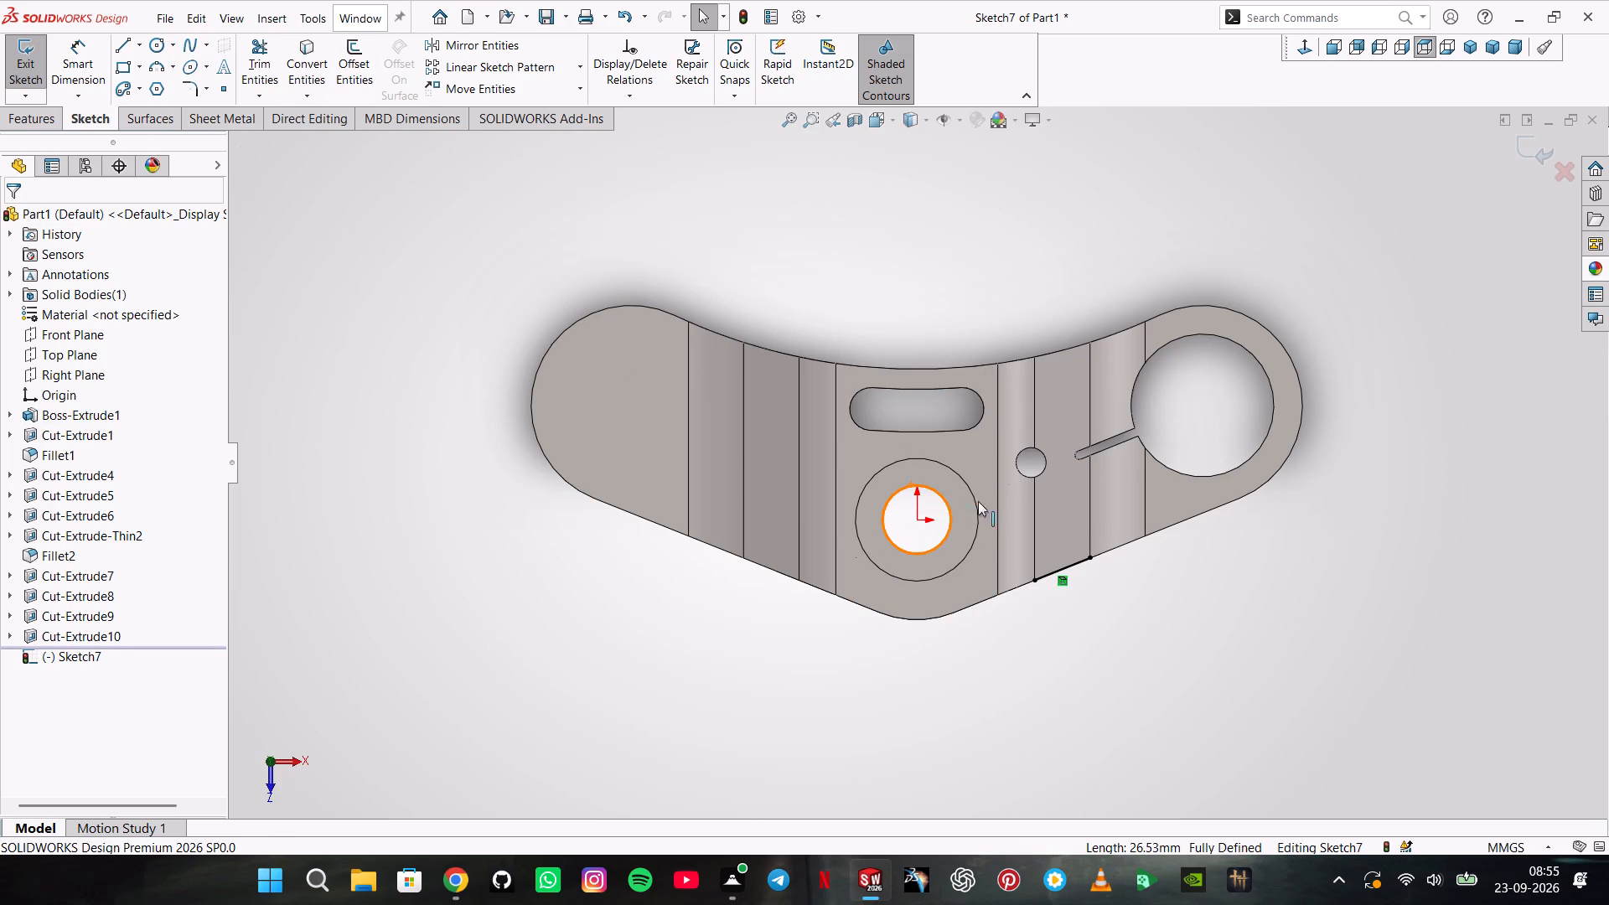
pyautogui.rightClick(1070, 567)
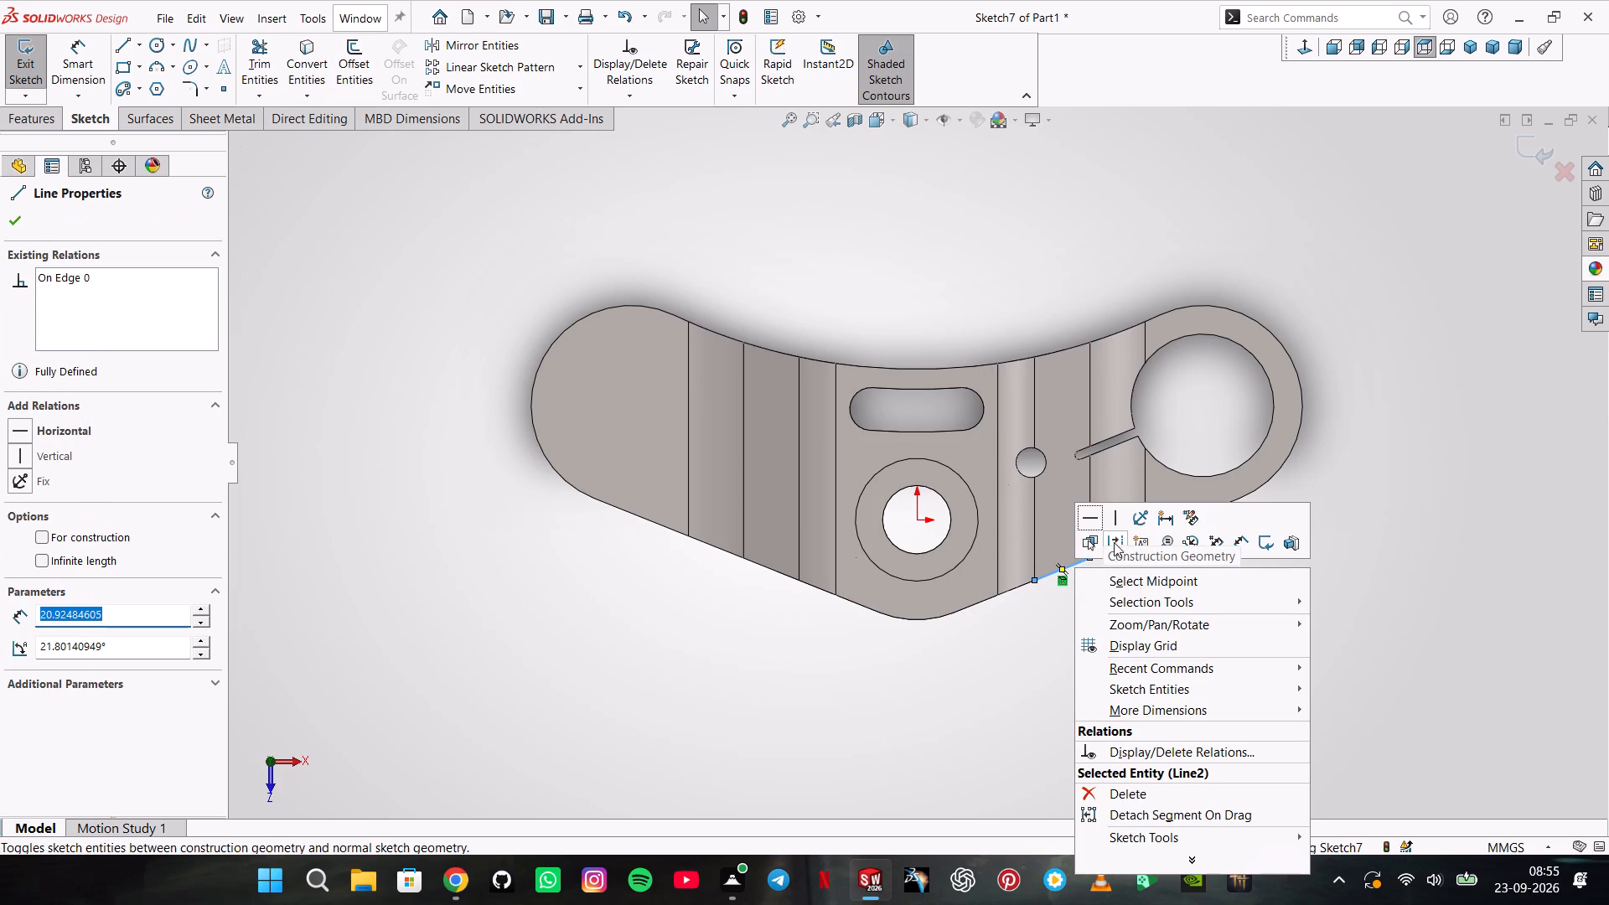
pyautogui.click(1117, 546)
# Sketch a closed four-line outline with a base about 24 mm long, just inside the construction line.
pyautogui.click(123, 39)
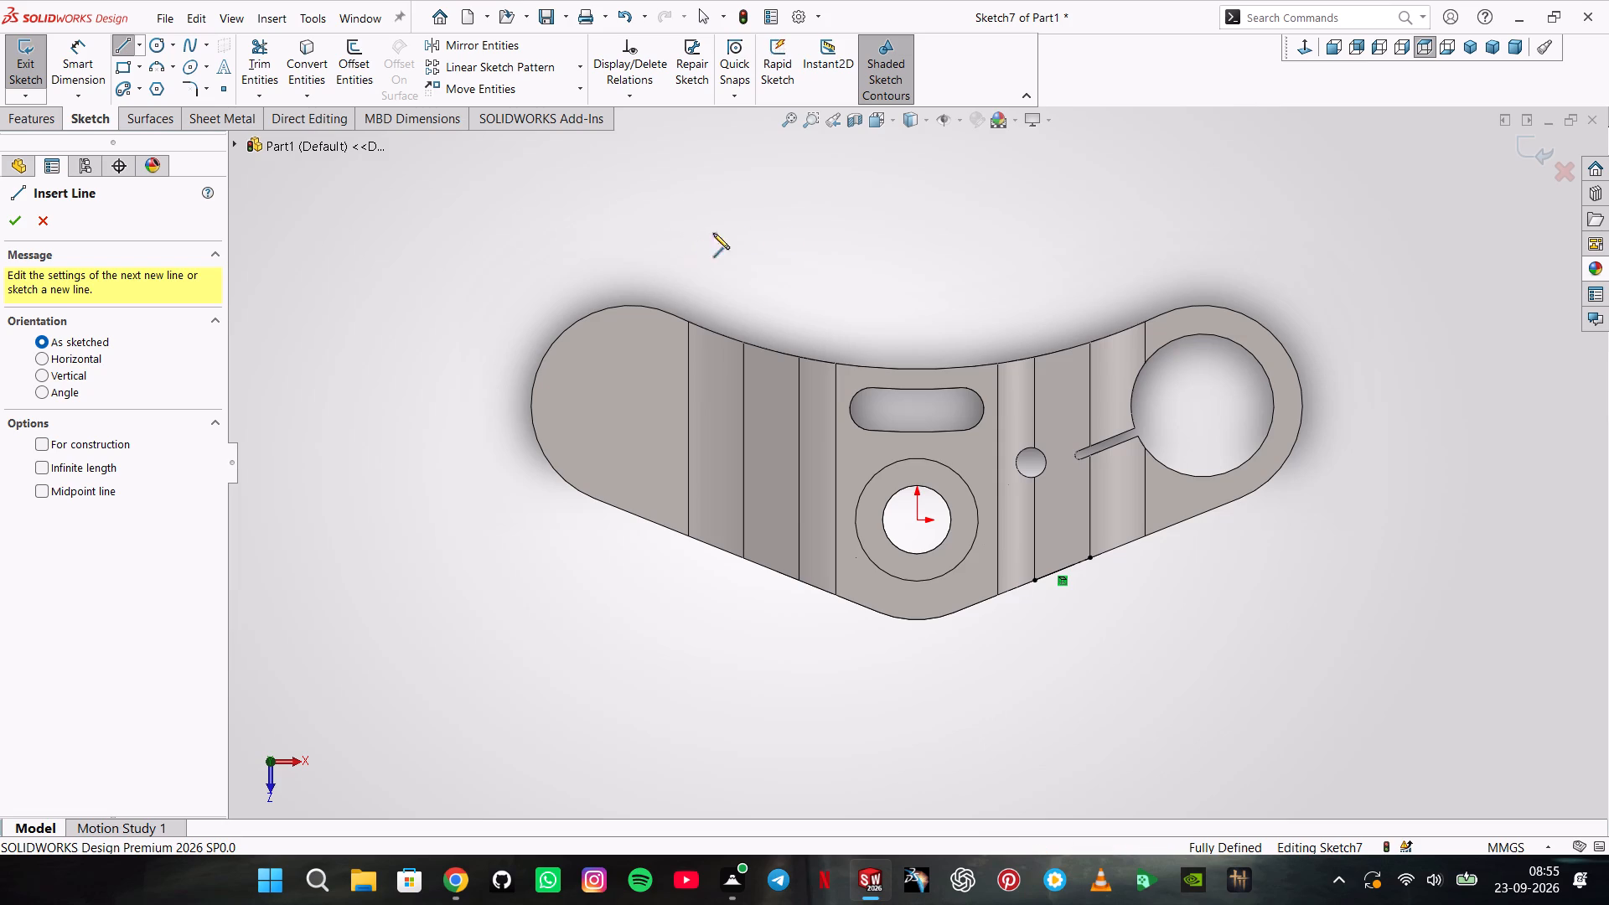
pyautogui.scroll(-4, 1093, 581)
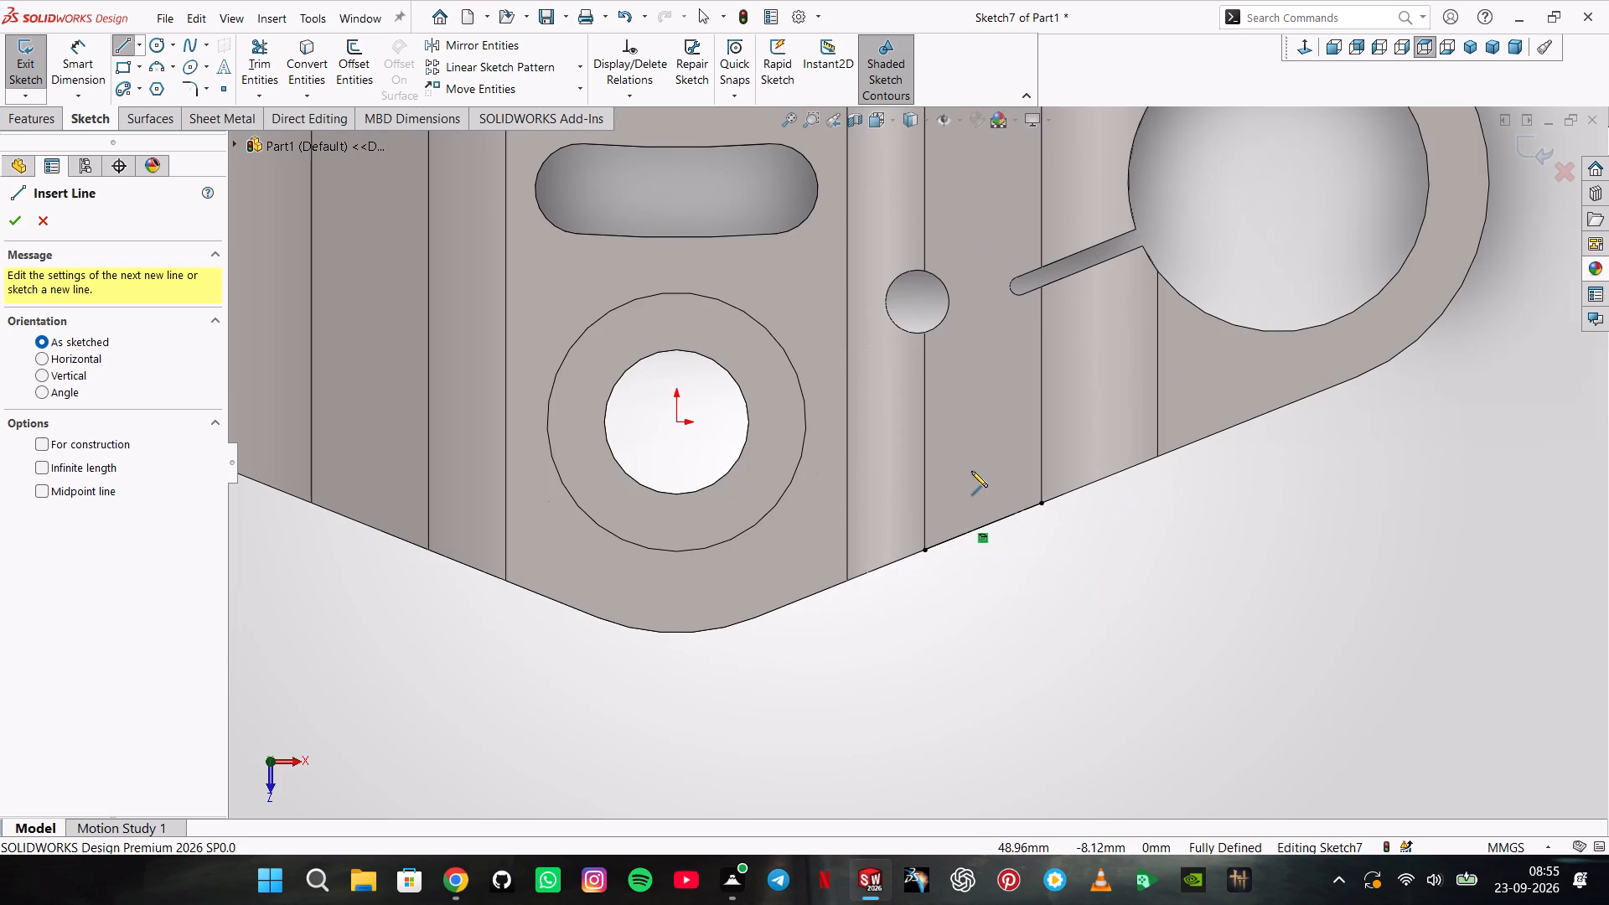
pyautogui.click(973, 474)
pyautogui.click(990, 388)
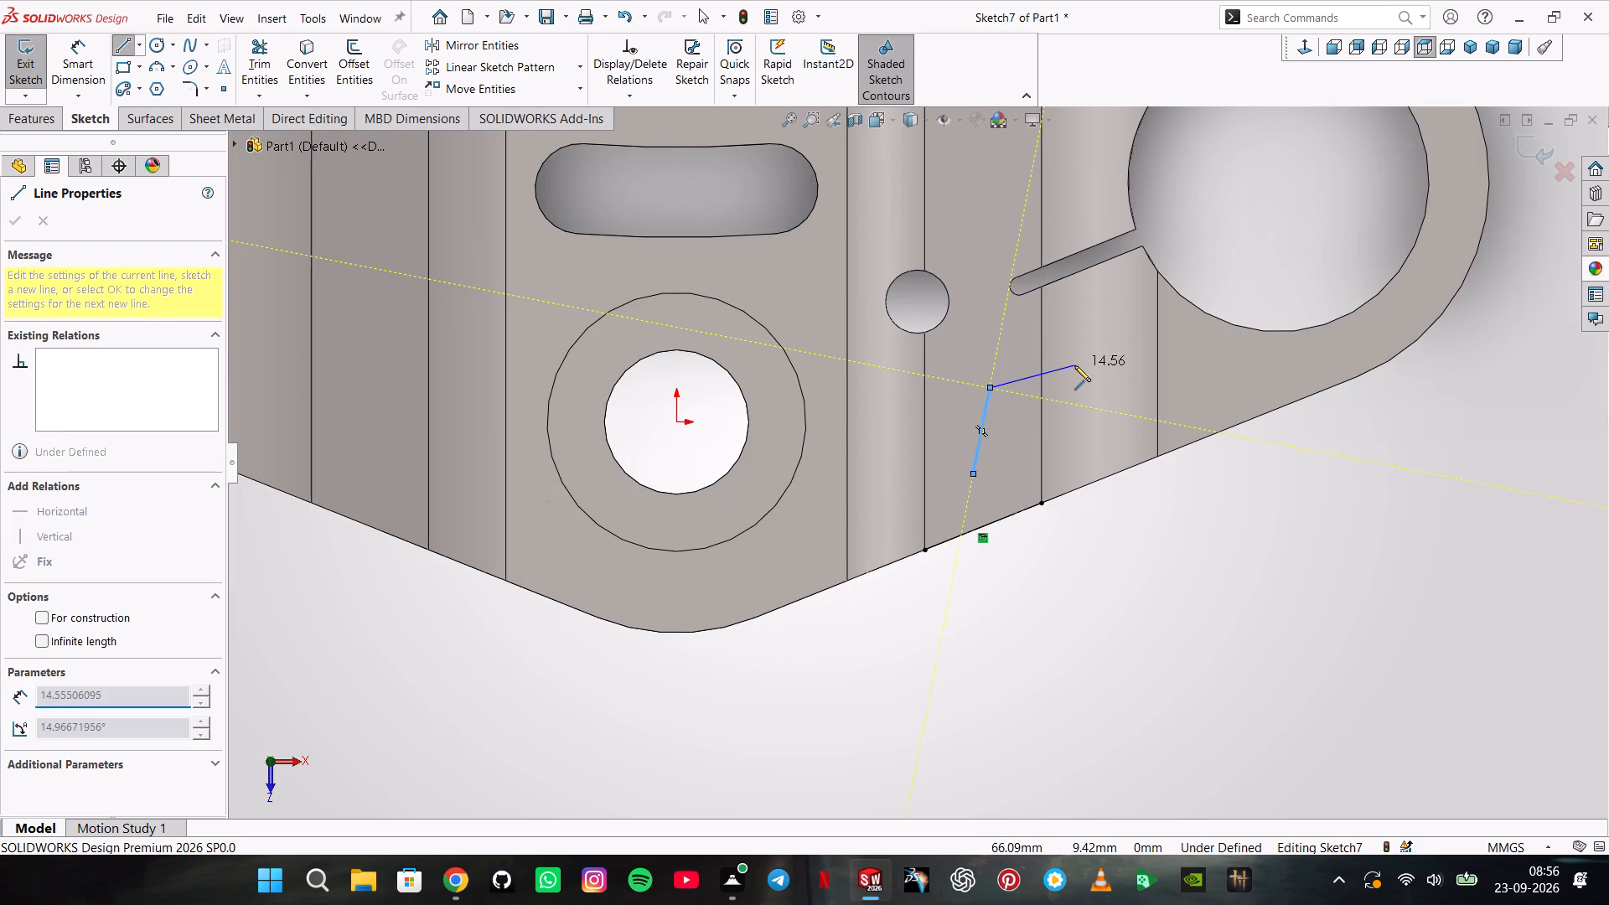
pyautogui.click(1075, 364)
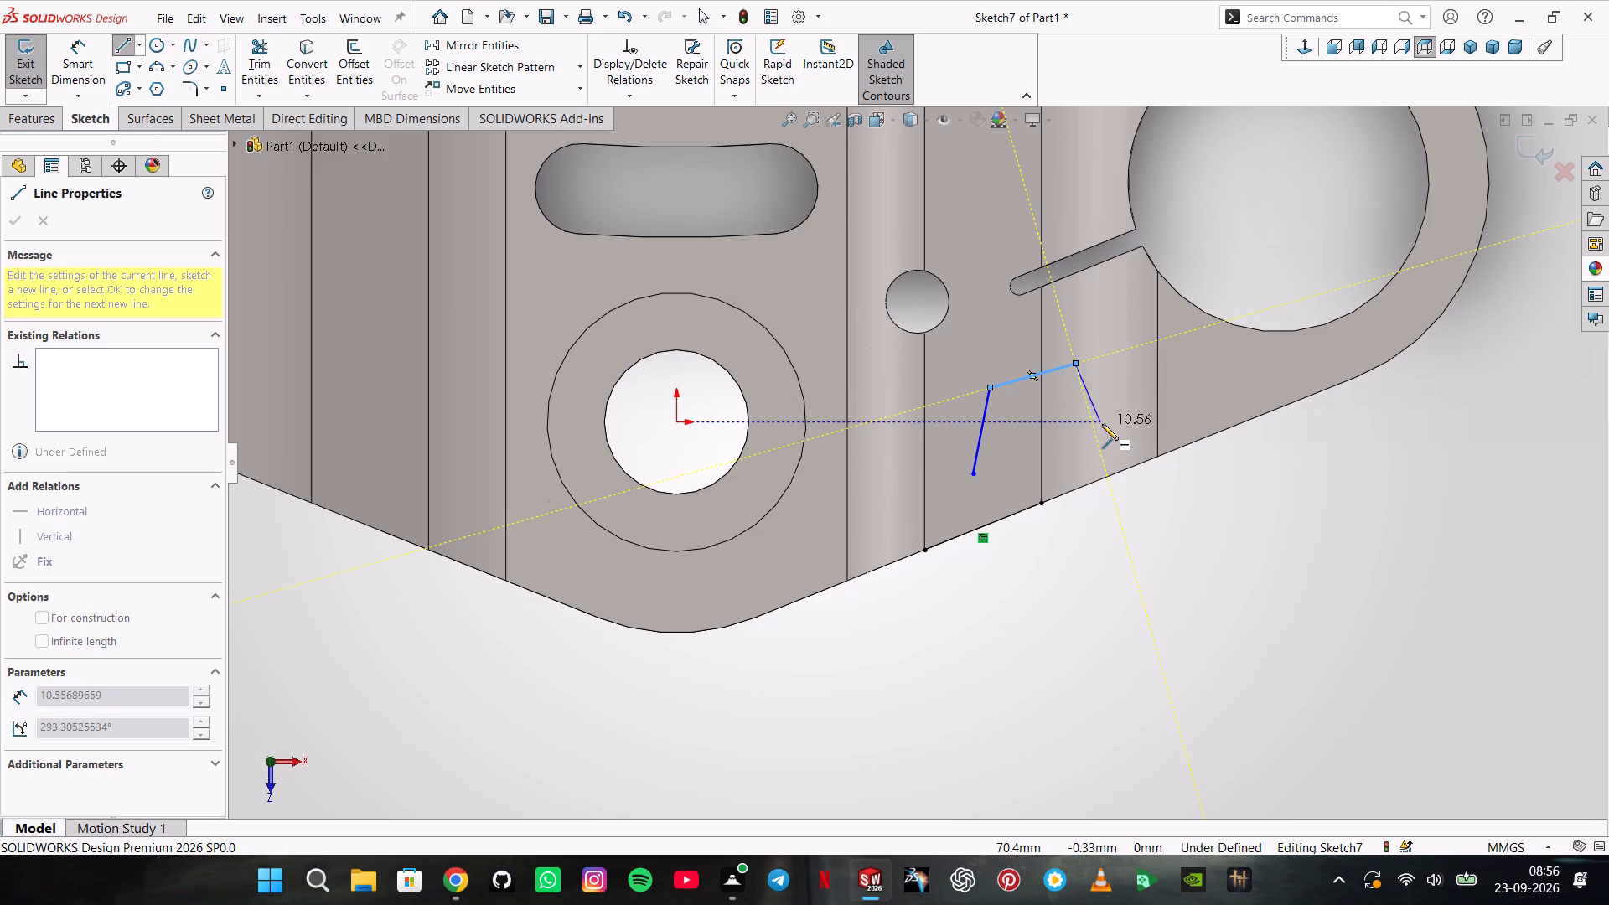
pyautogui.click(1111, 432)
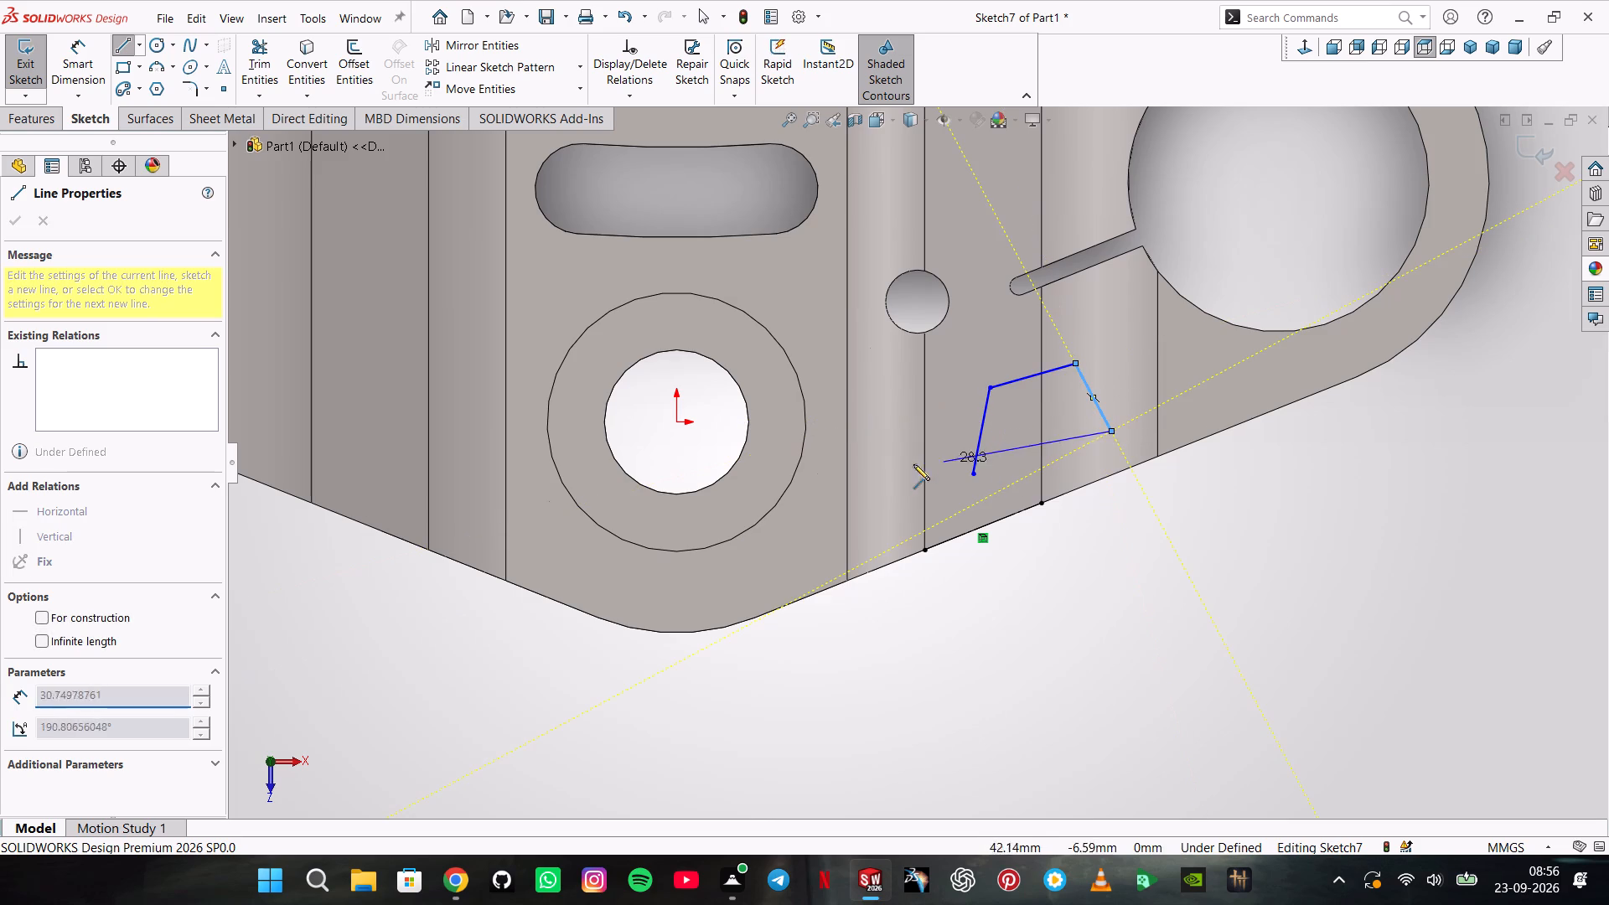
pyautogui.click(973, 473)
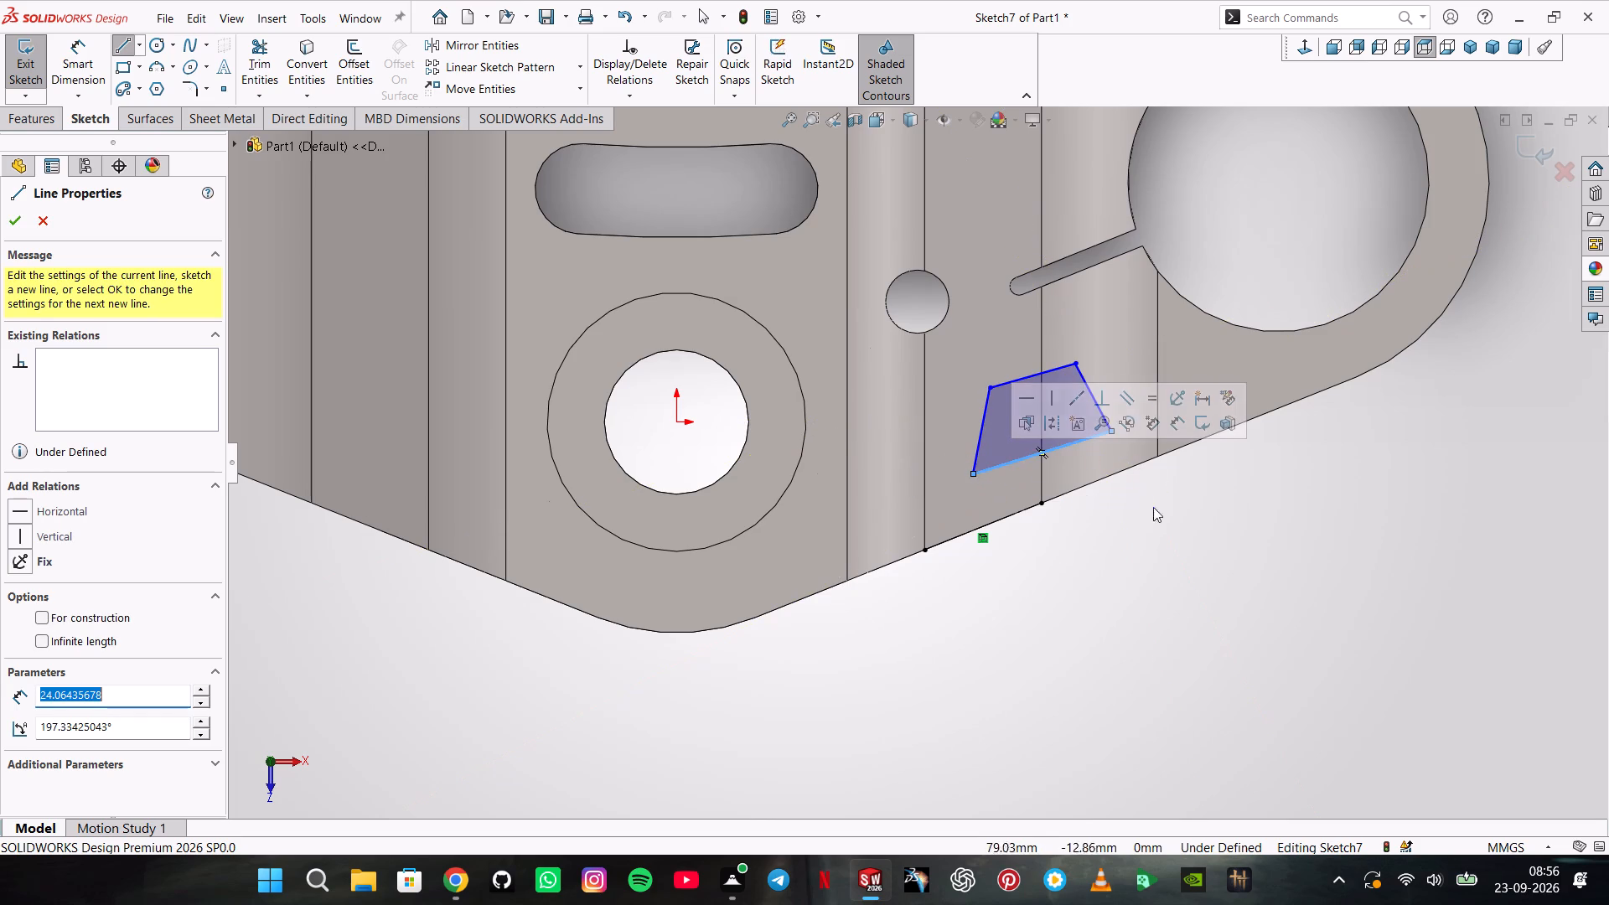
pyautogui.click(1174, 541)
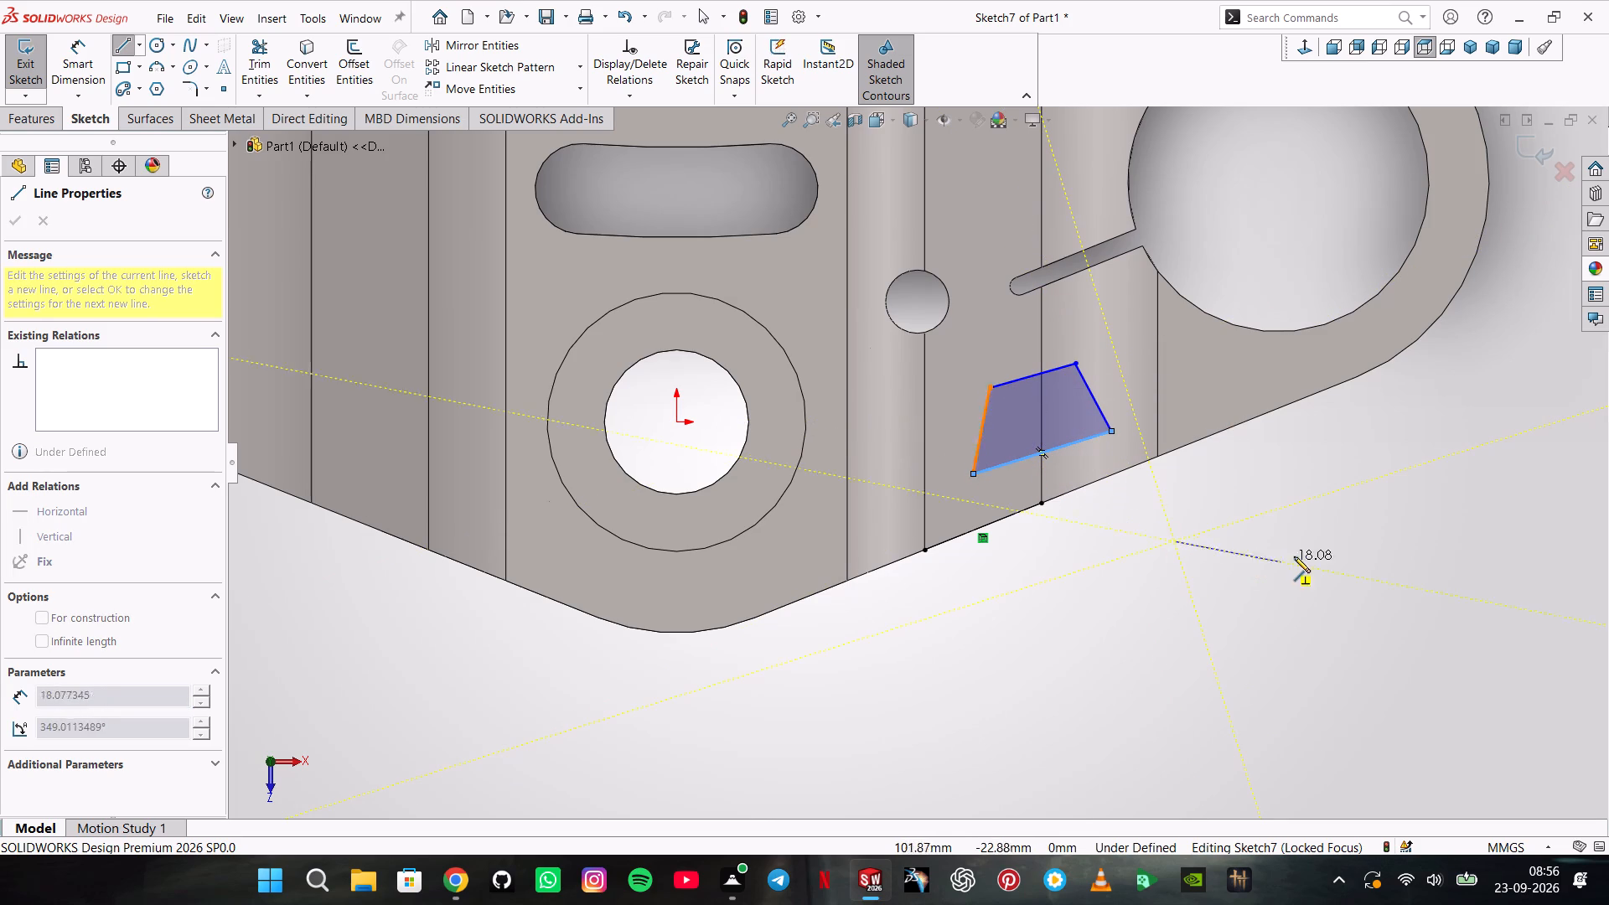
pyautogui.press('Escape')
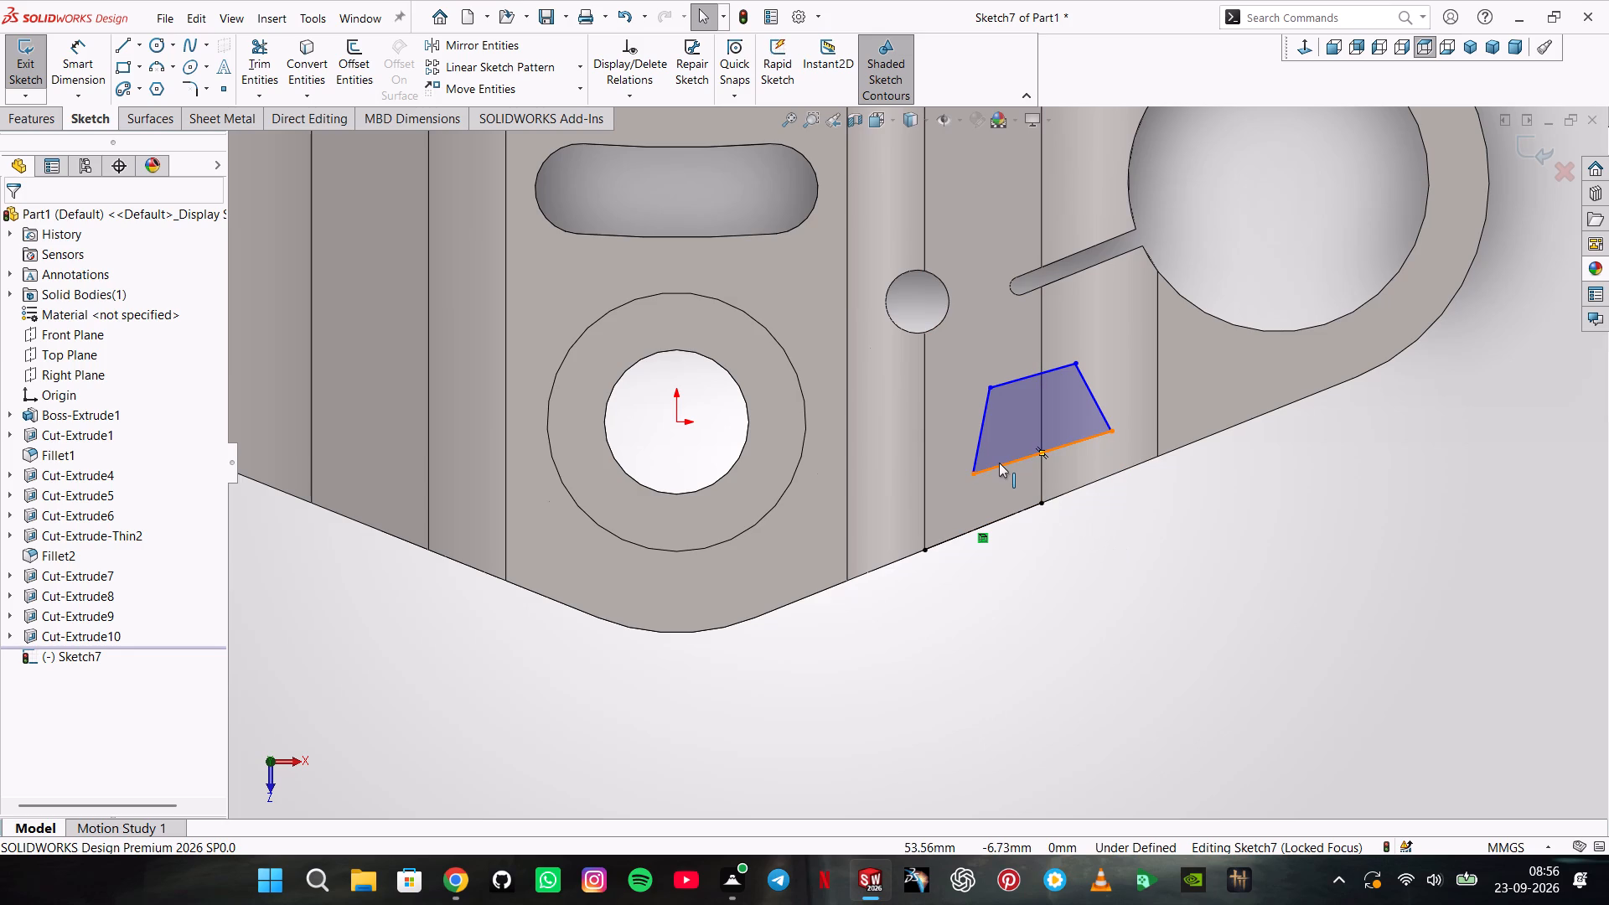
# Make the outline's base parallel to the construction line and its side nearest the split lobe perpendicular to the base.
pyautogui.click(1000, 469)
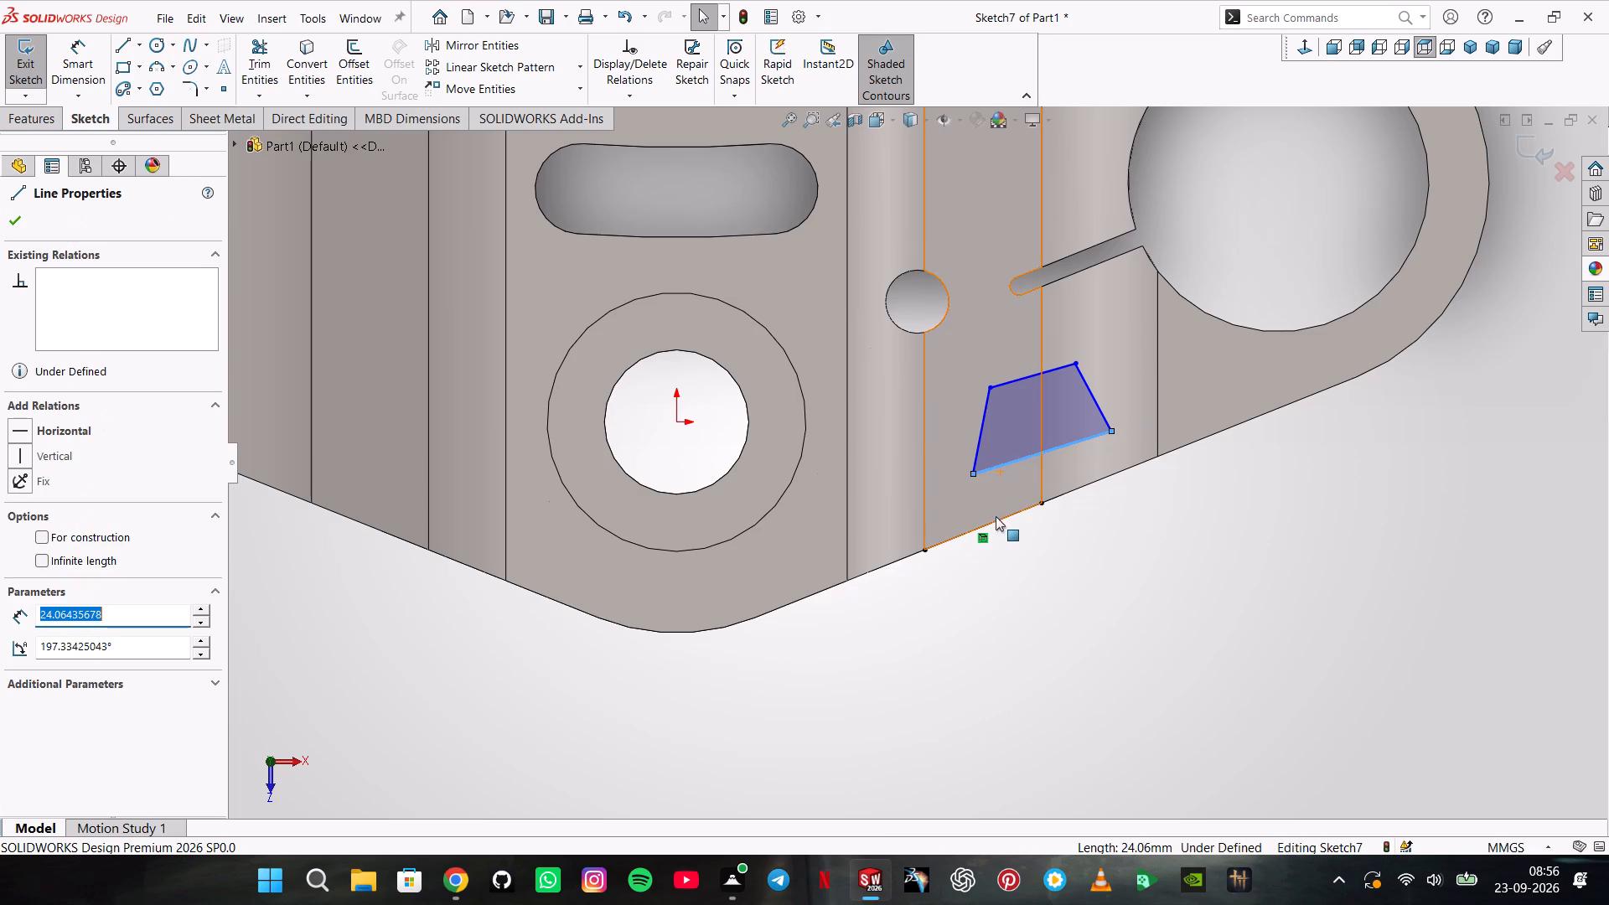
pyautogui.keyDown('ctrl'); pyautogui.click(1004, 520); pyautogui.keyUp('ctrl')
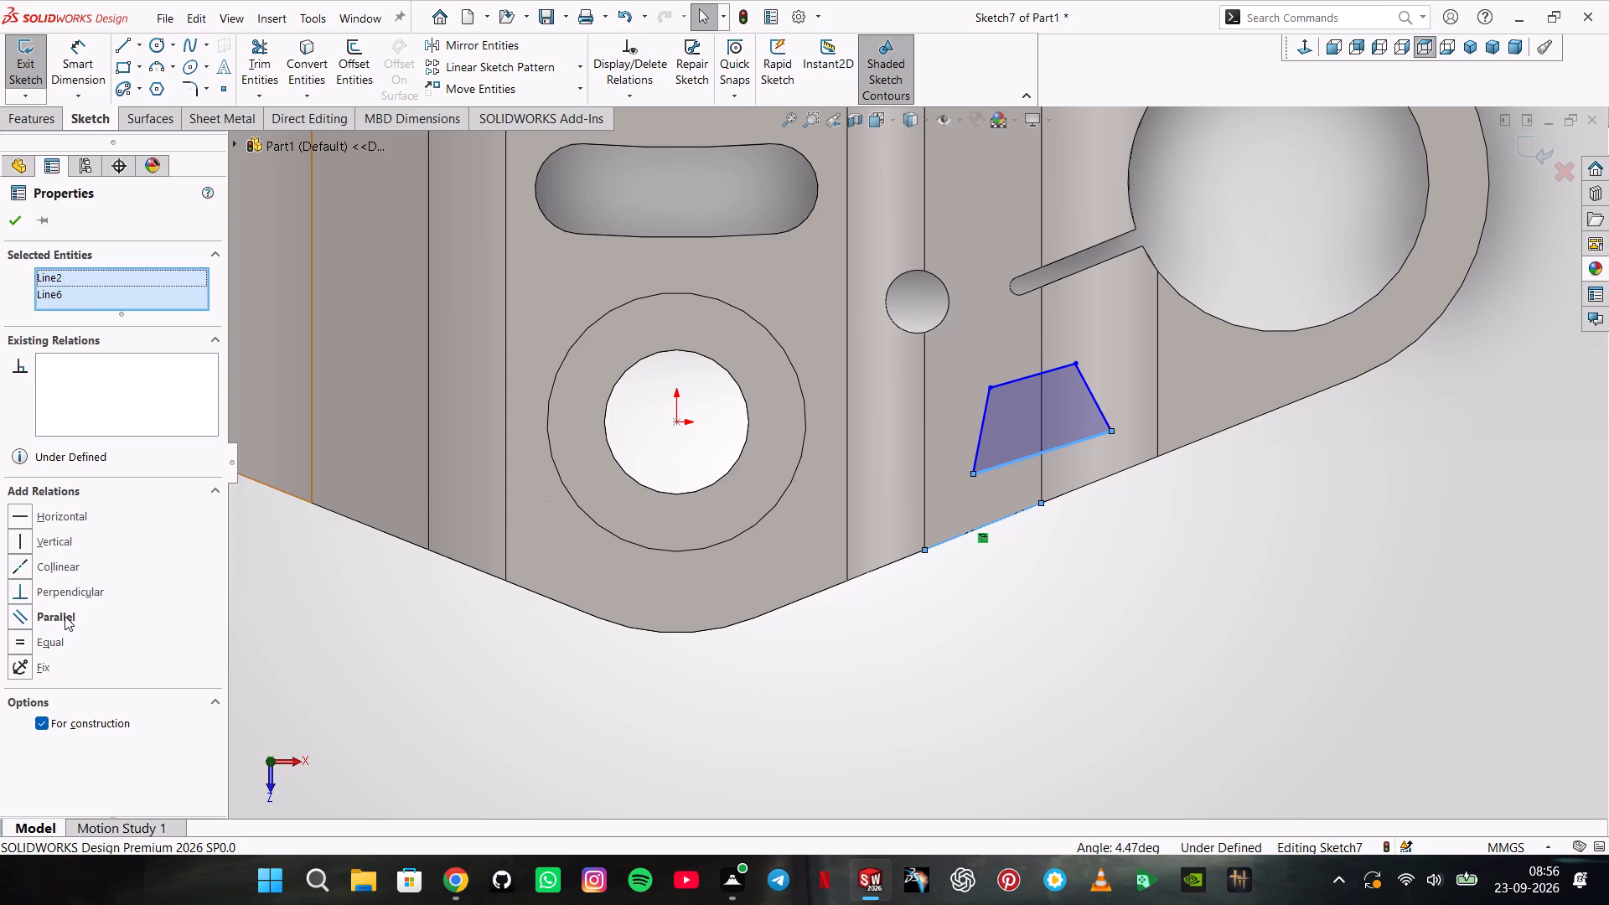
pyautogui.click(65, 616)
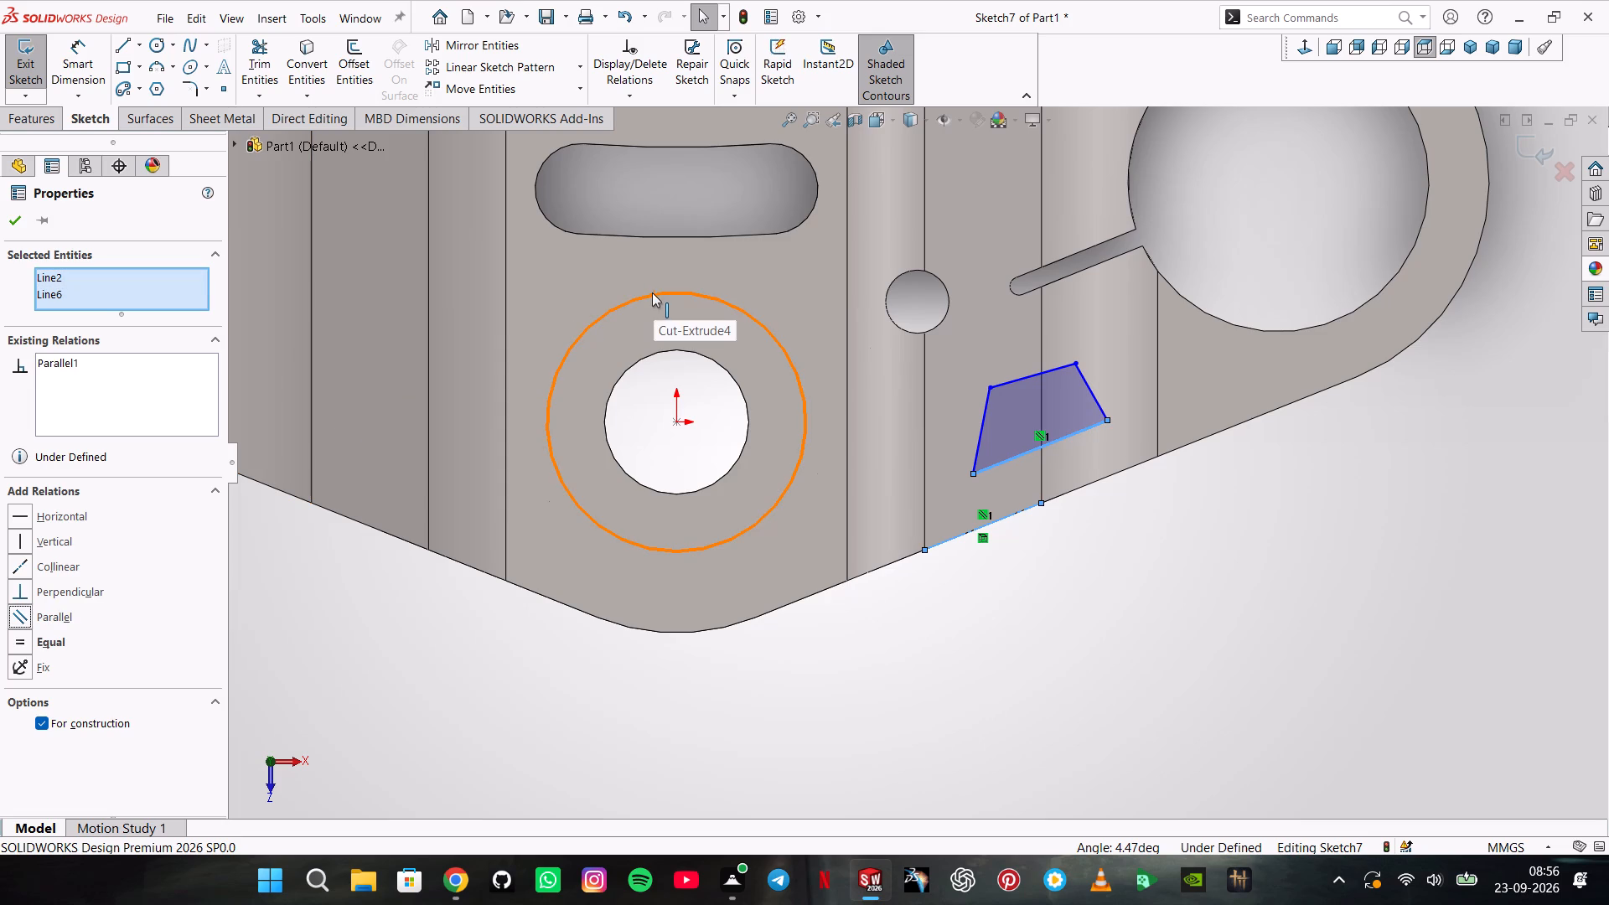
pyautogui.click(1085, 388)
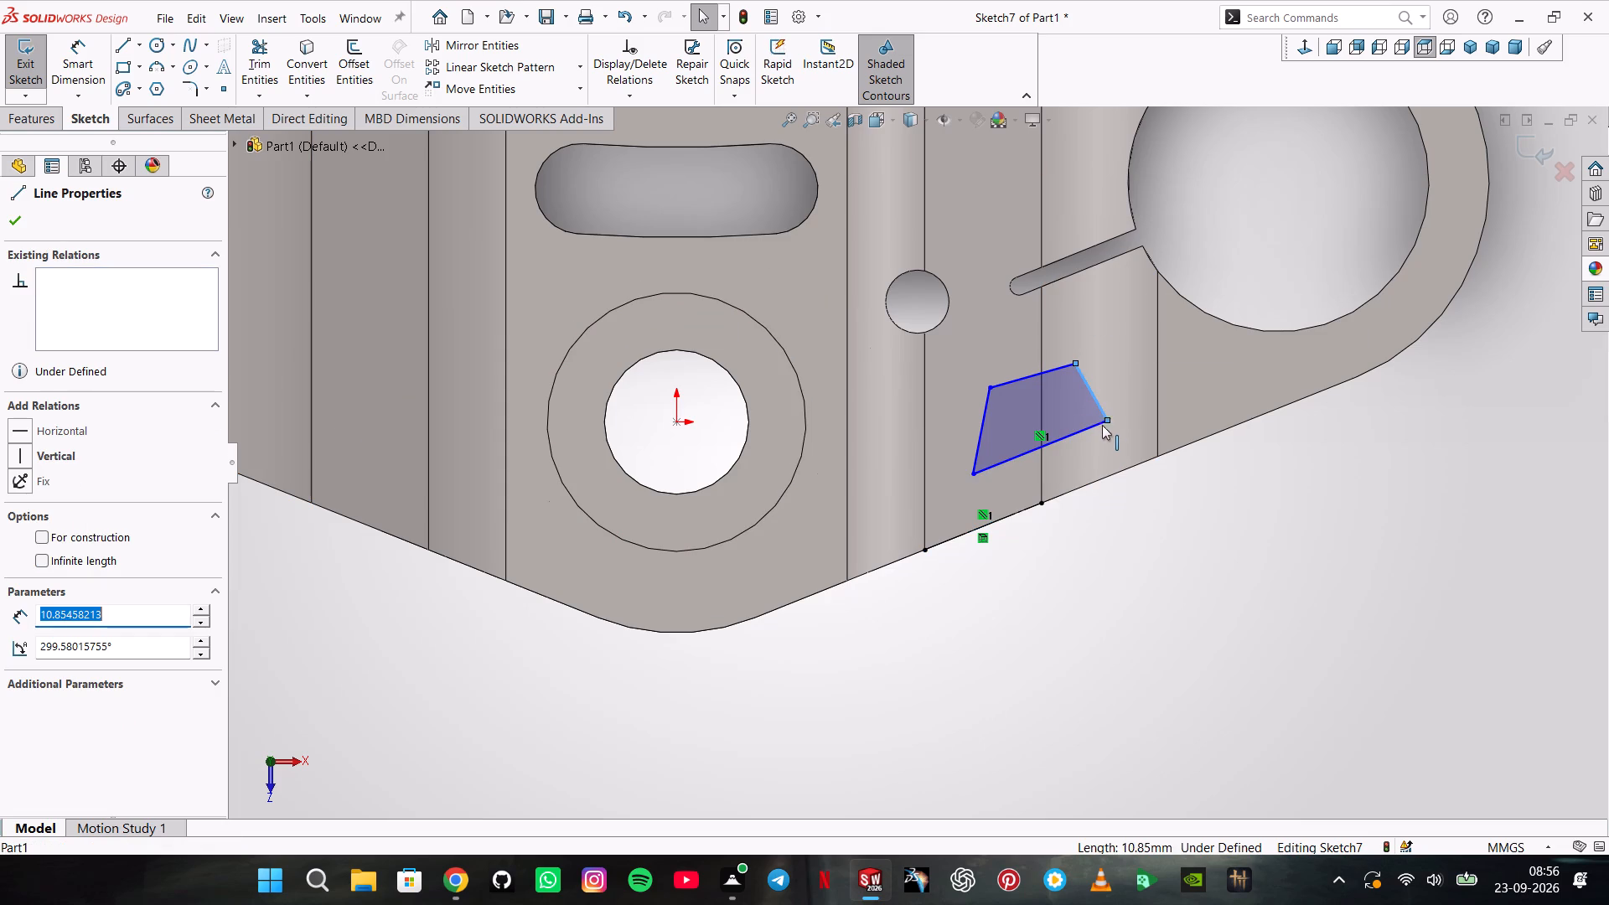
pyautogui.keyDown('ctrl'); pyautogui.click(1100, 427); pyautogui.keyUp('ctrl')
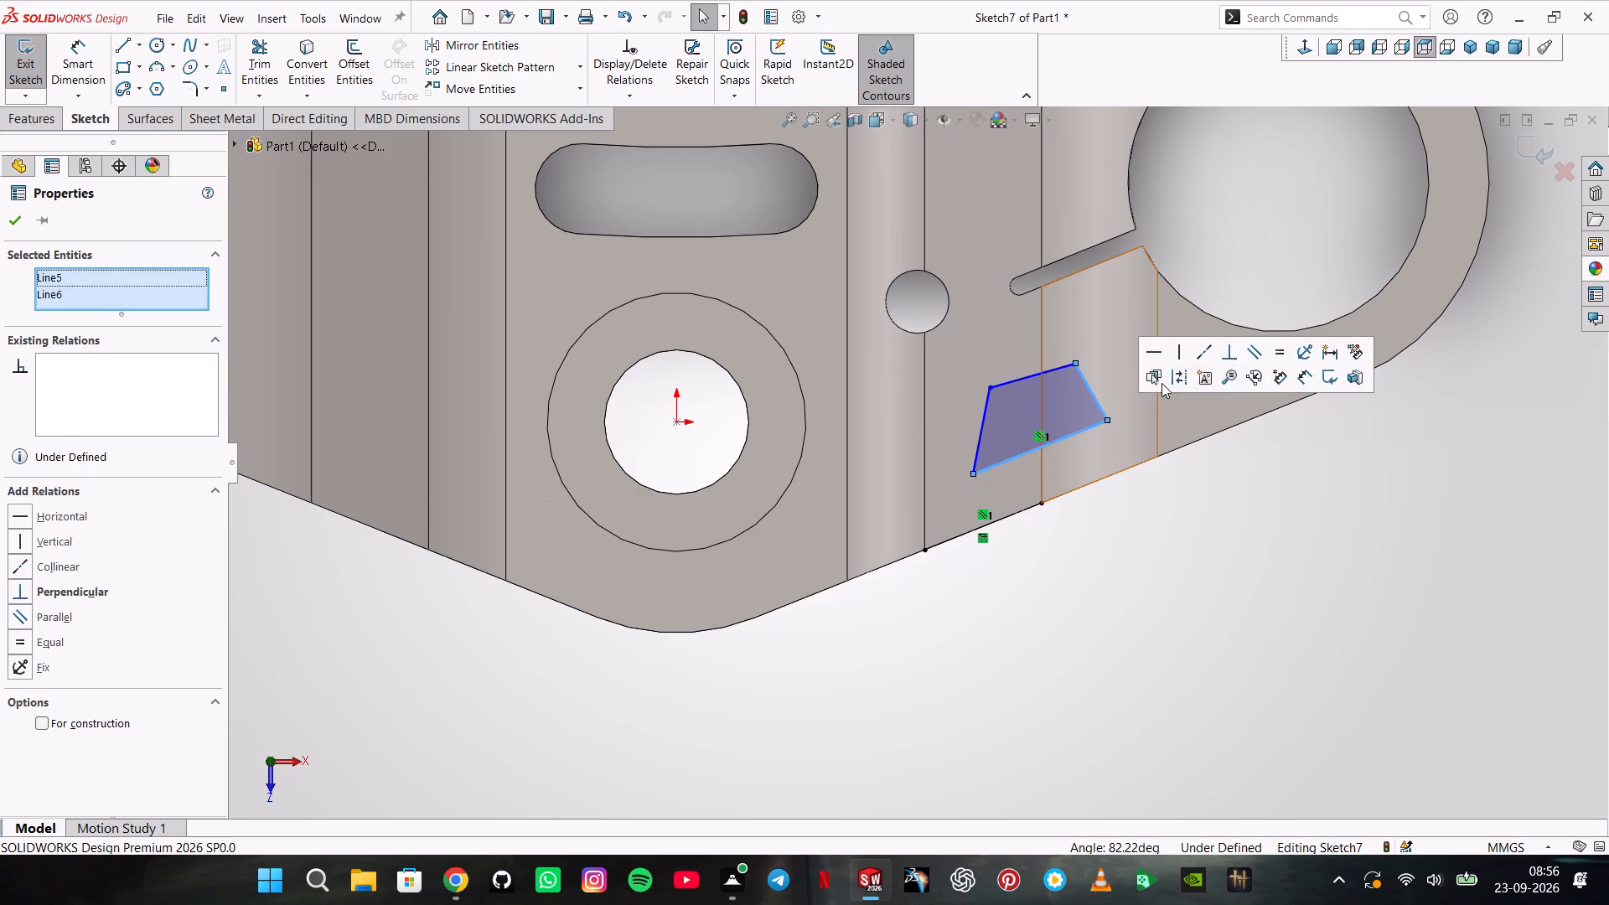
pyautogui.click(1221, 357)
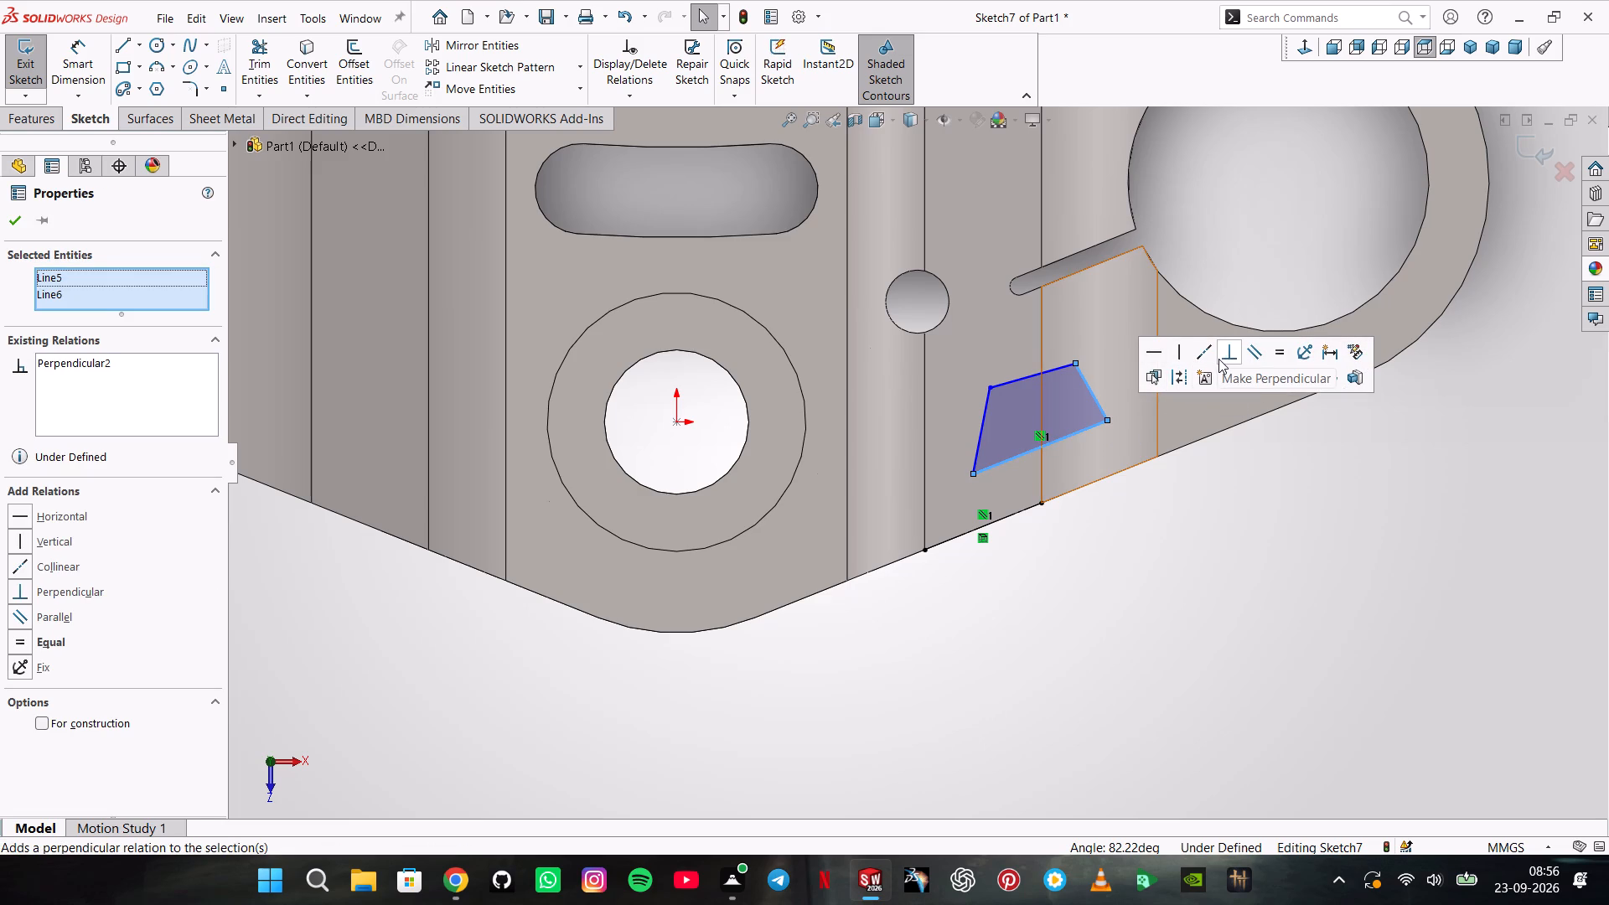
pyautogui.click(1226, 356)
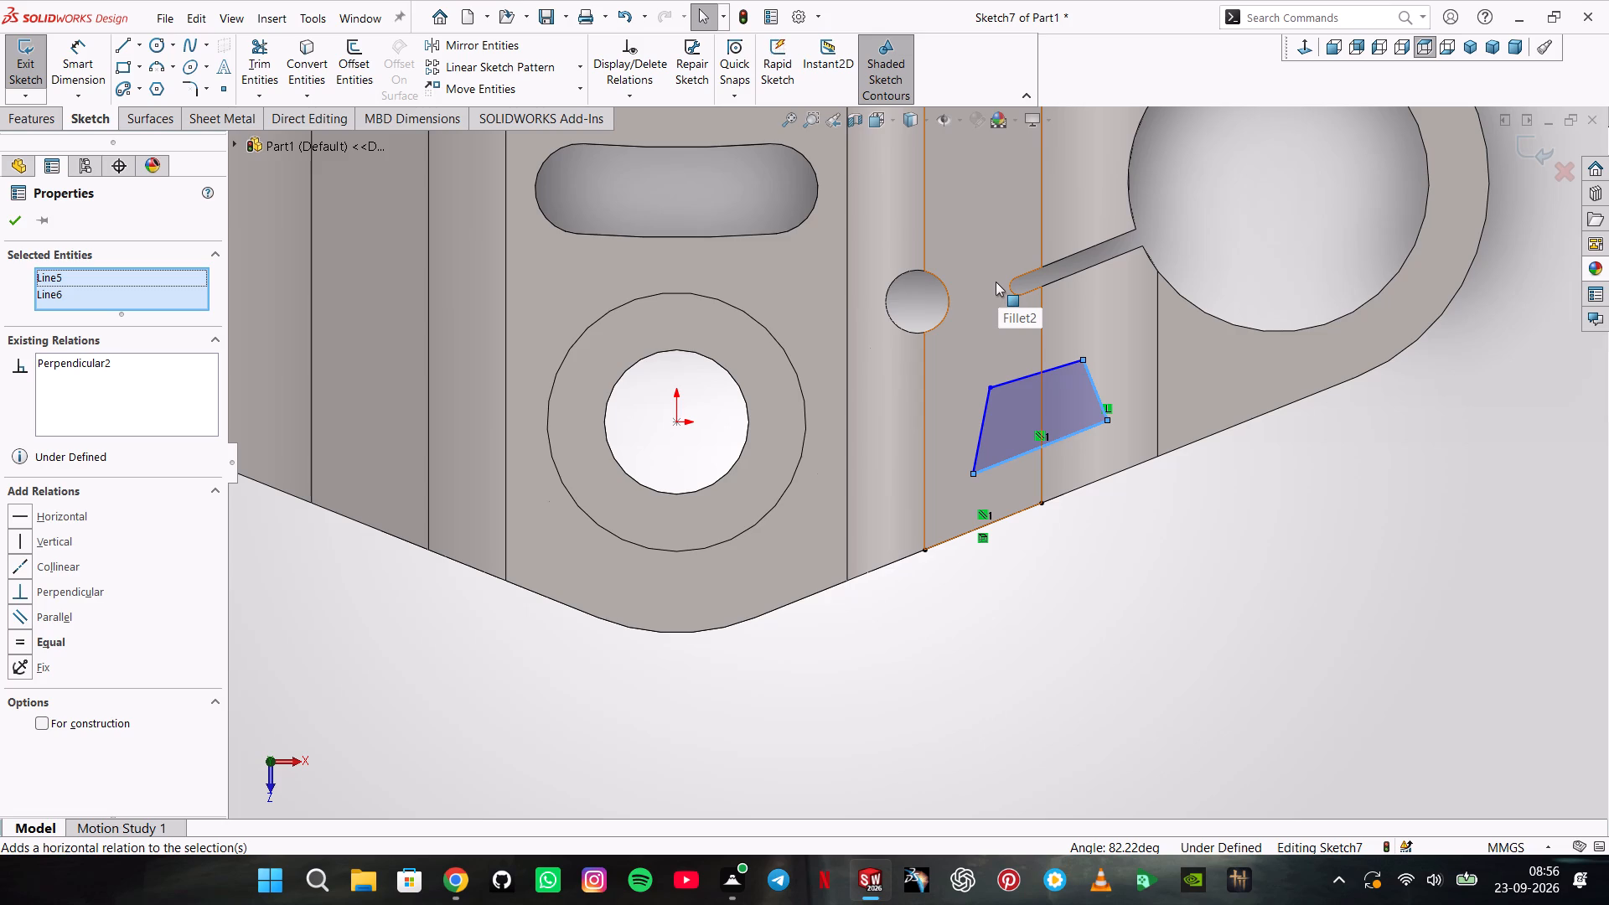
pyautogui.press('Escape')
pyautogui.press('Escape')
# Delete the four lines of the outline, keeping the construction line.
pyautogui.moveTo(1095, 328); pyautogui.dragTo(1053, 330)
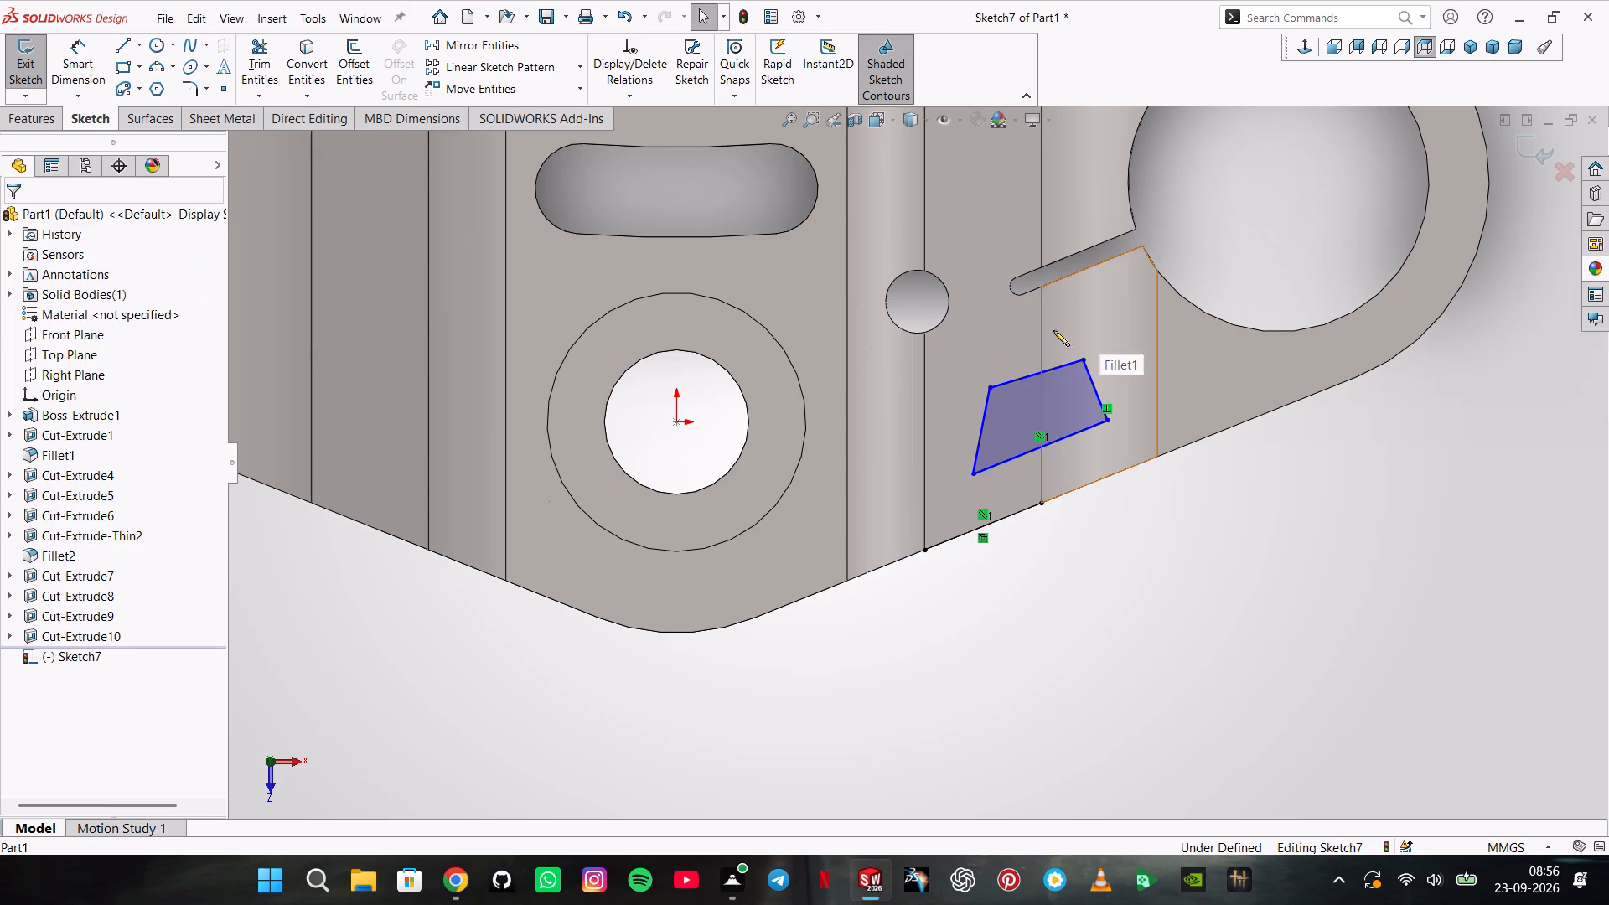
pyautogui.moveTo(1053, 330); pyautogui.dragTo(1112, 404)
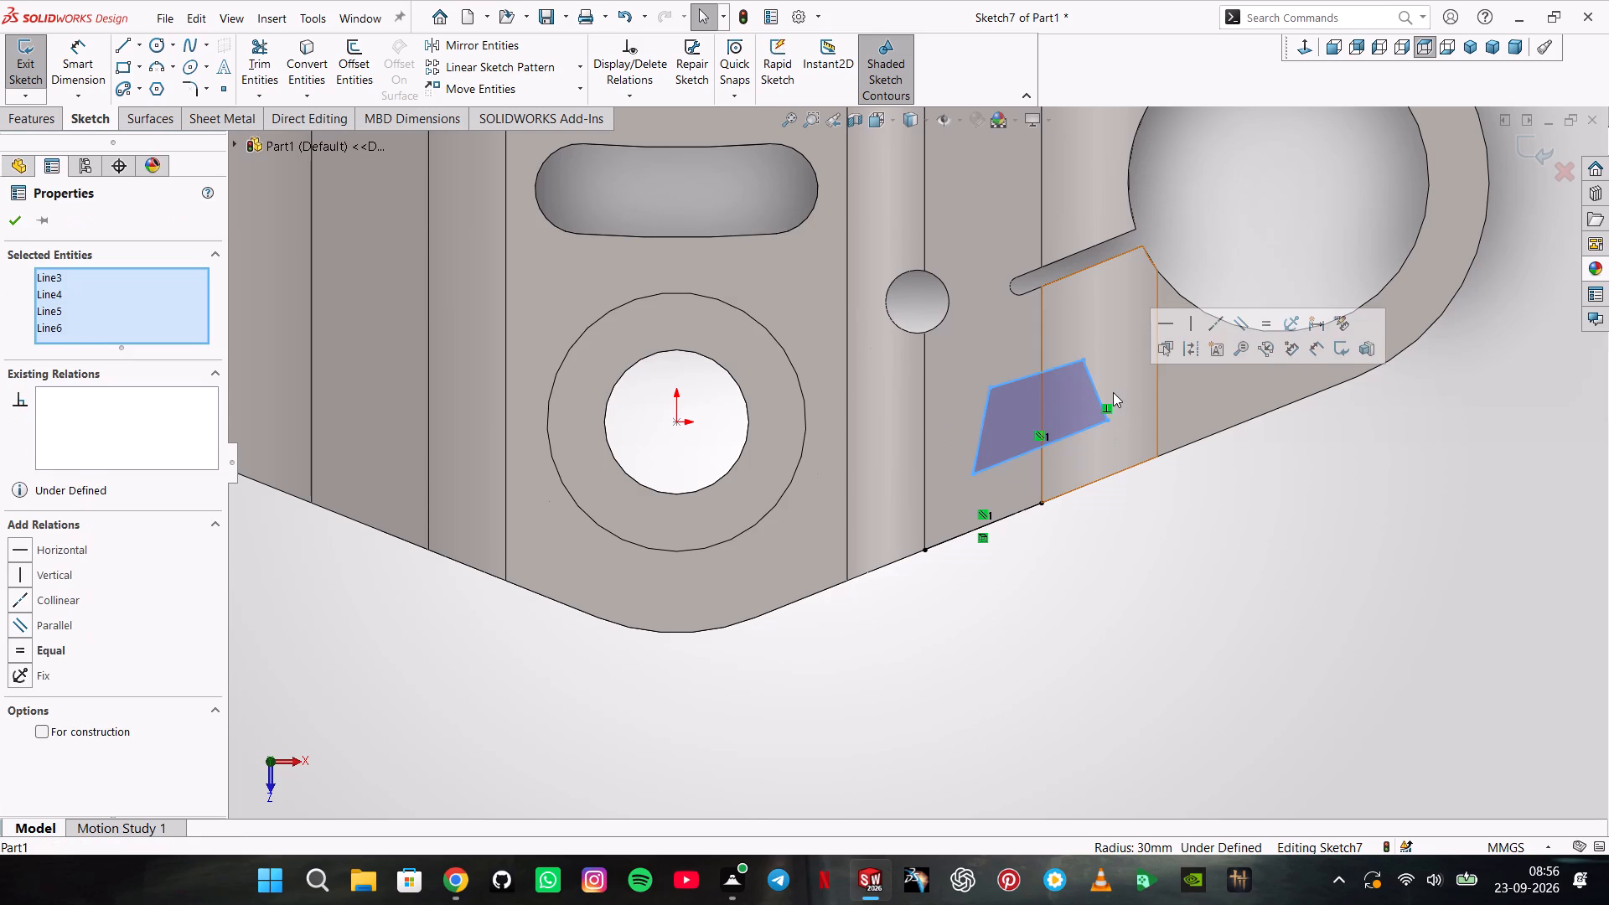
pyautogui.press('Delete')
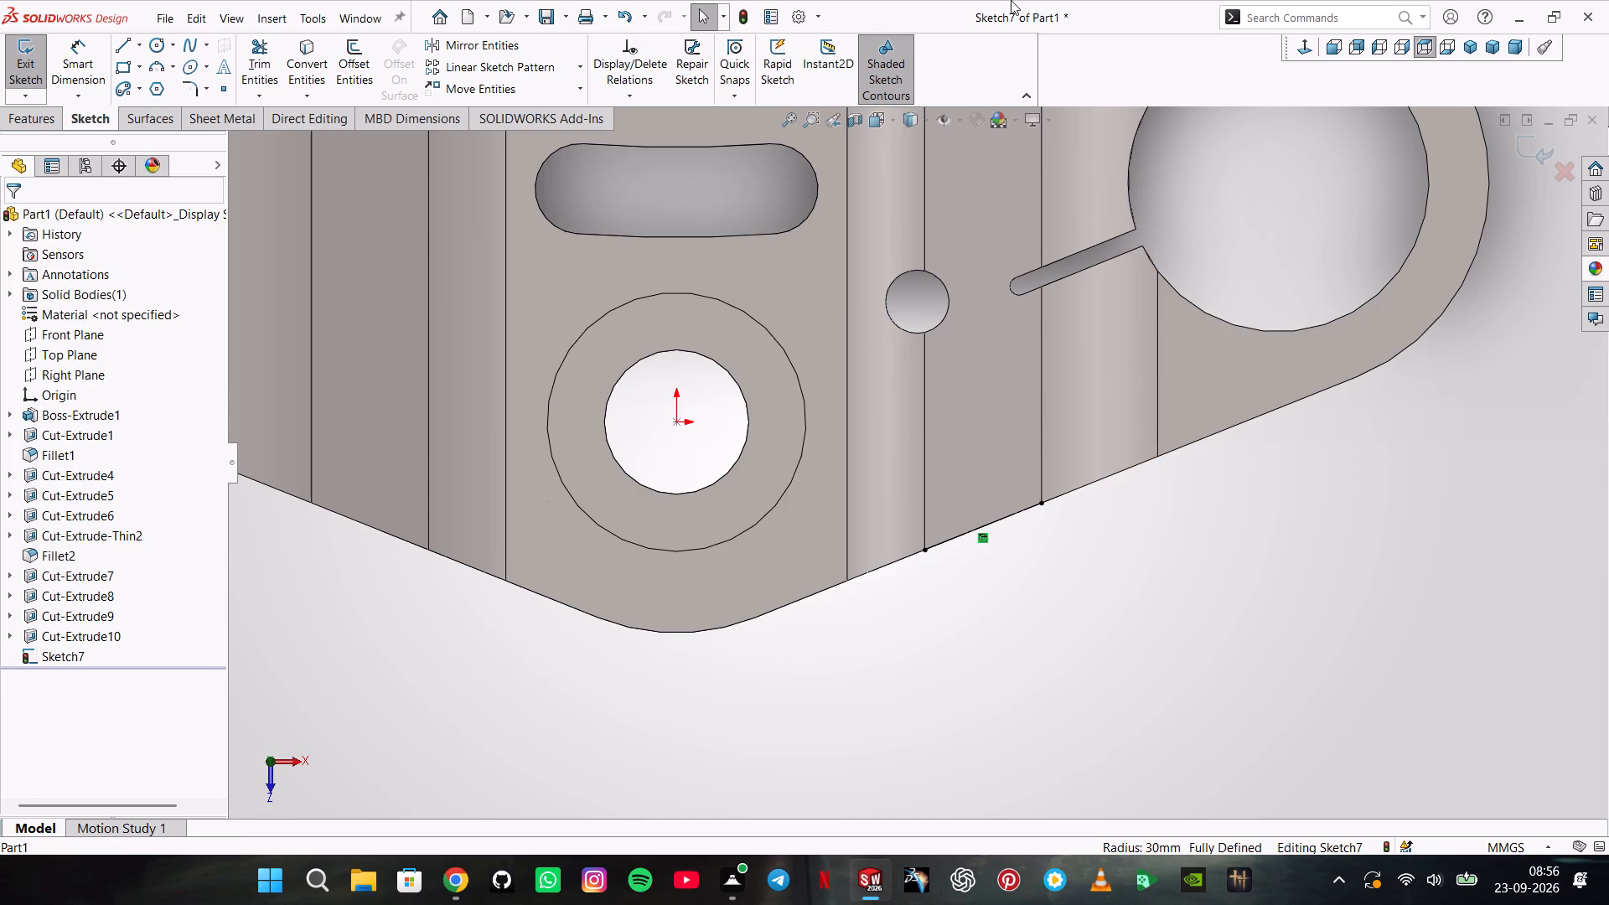
# Sketch a closed four-line outline inside the construction line, with a base about 24 mm, perpendicular side about 16 mm and vertical side about 17 mm.
pyautogui.click(123, 44)
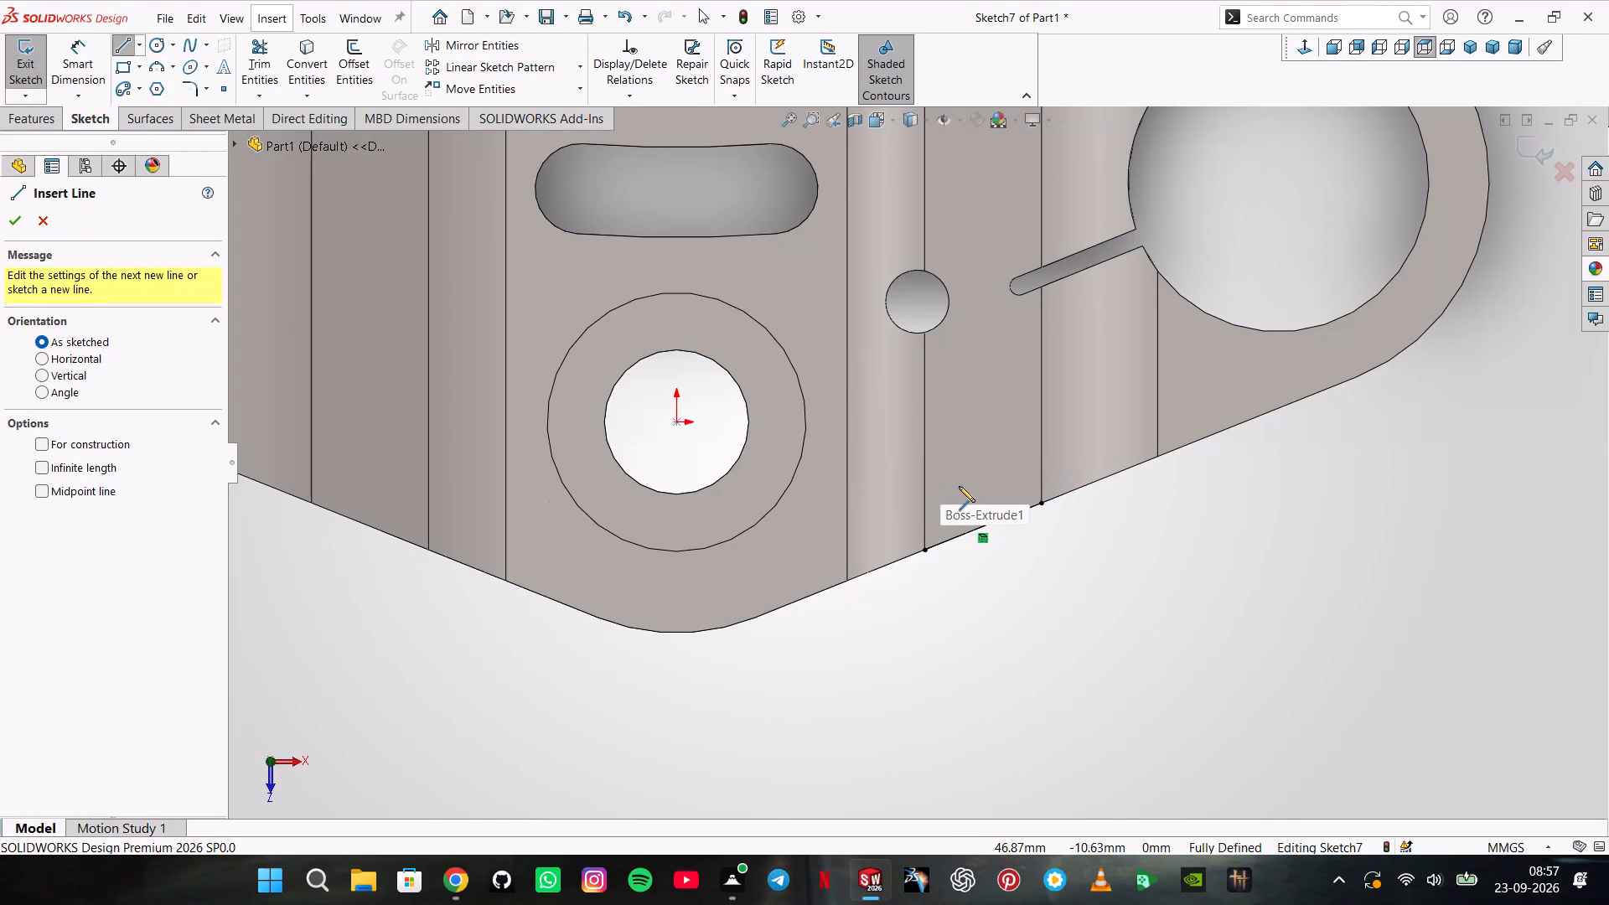
pyautogui.click(959, 486)
pyautogui.click(1091, 432)
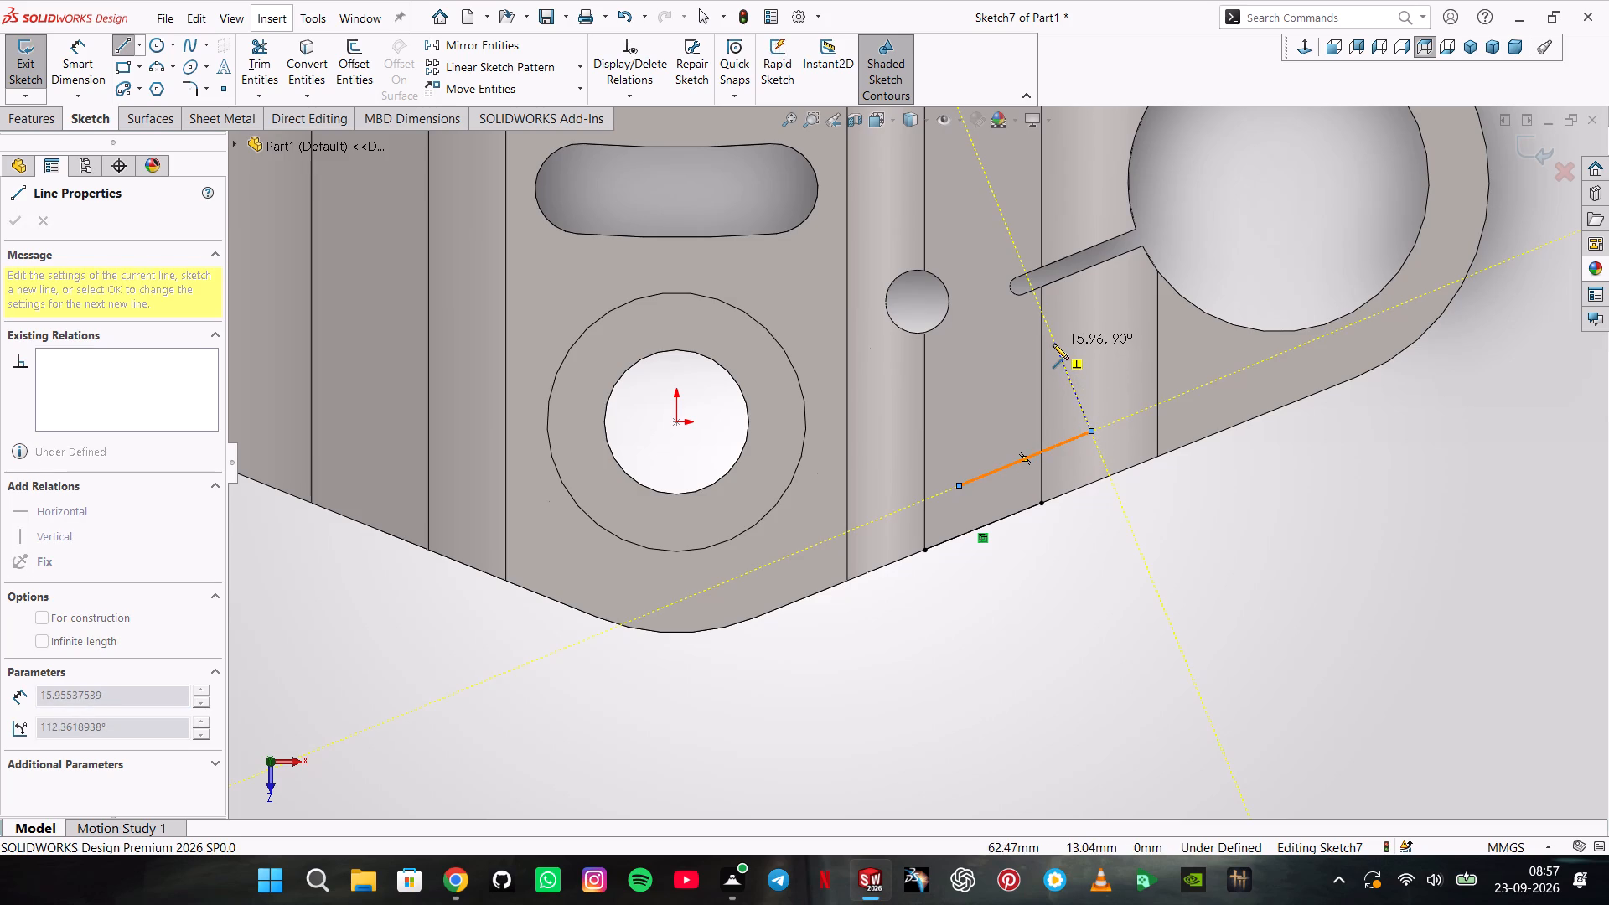
pyautogui.click(1053, 344)
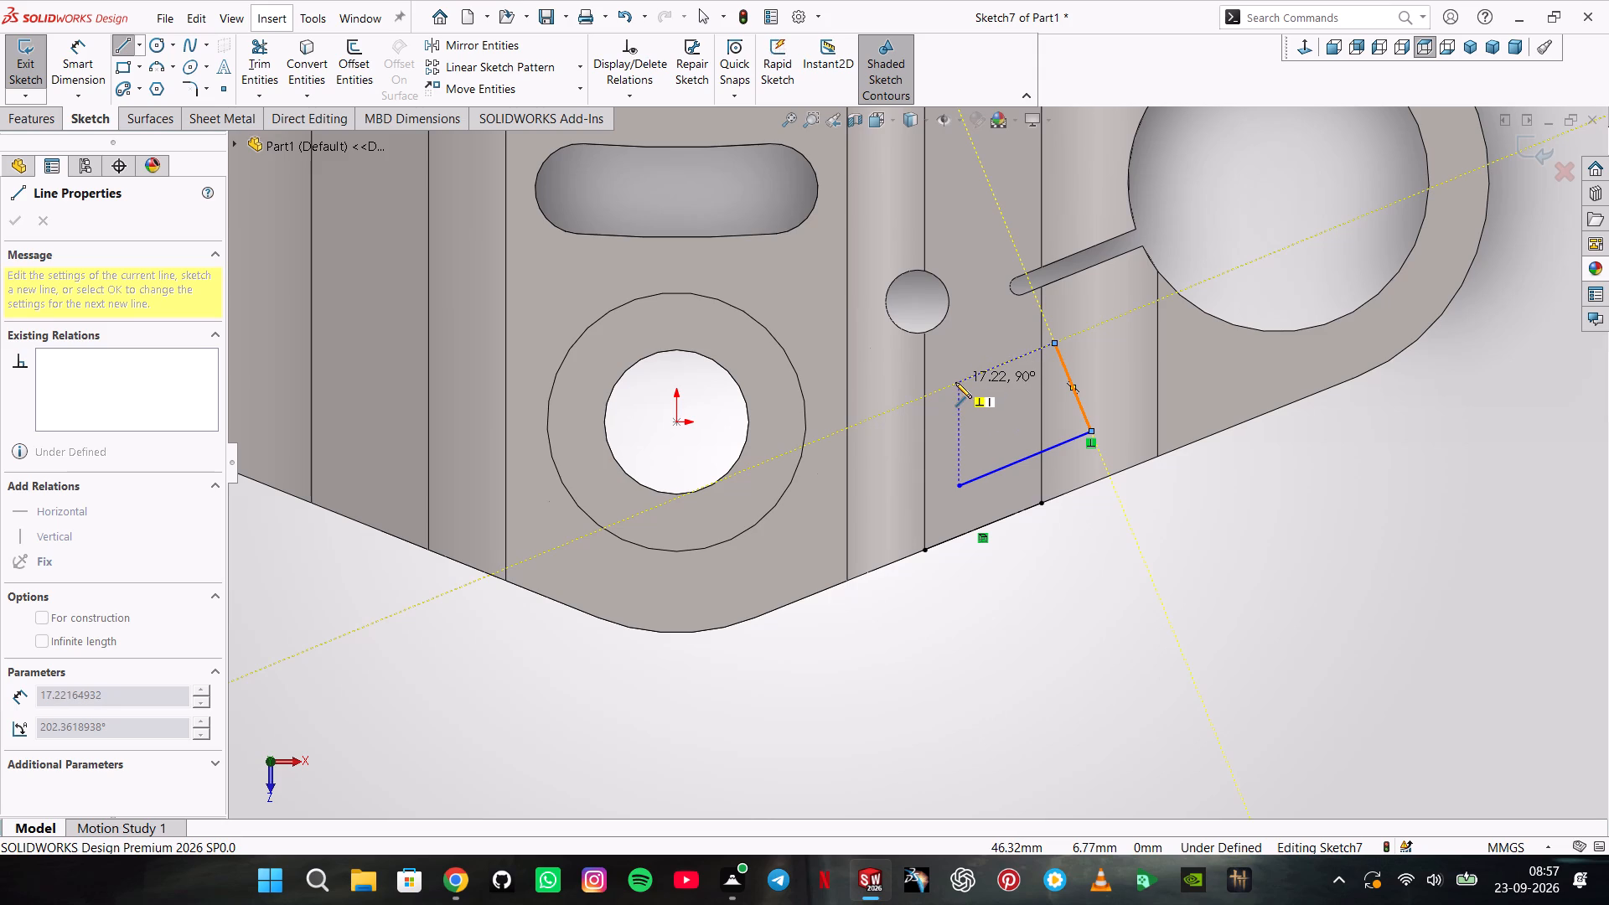
pyautogui.click(955, 382)
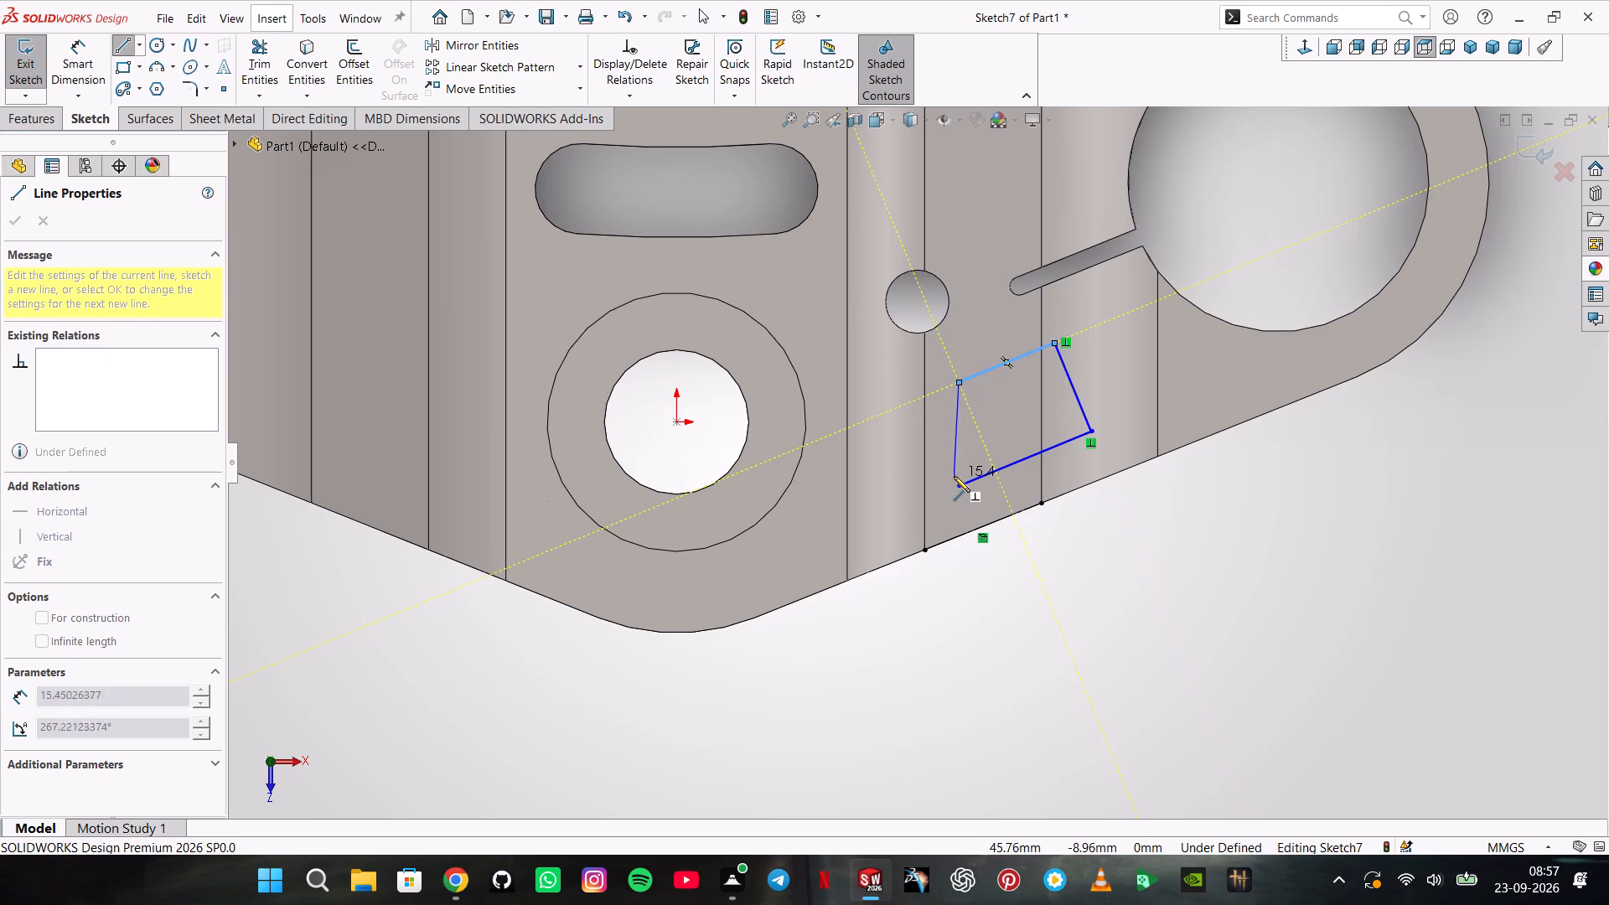
pyautogui.click(957, 484)
pyautogui.doubleClick(932, 424)
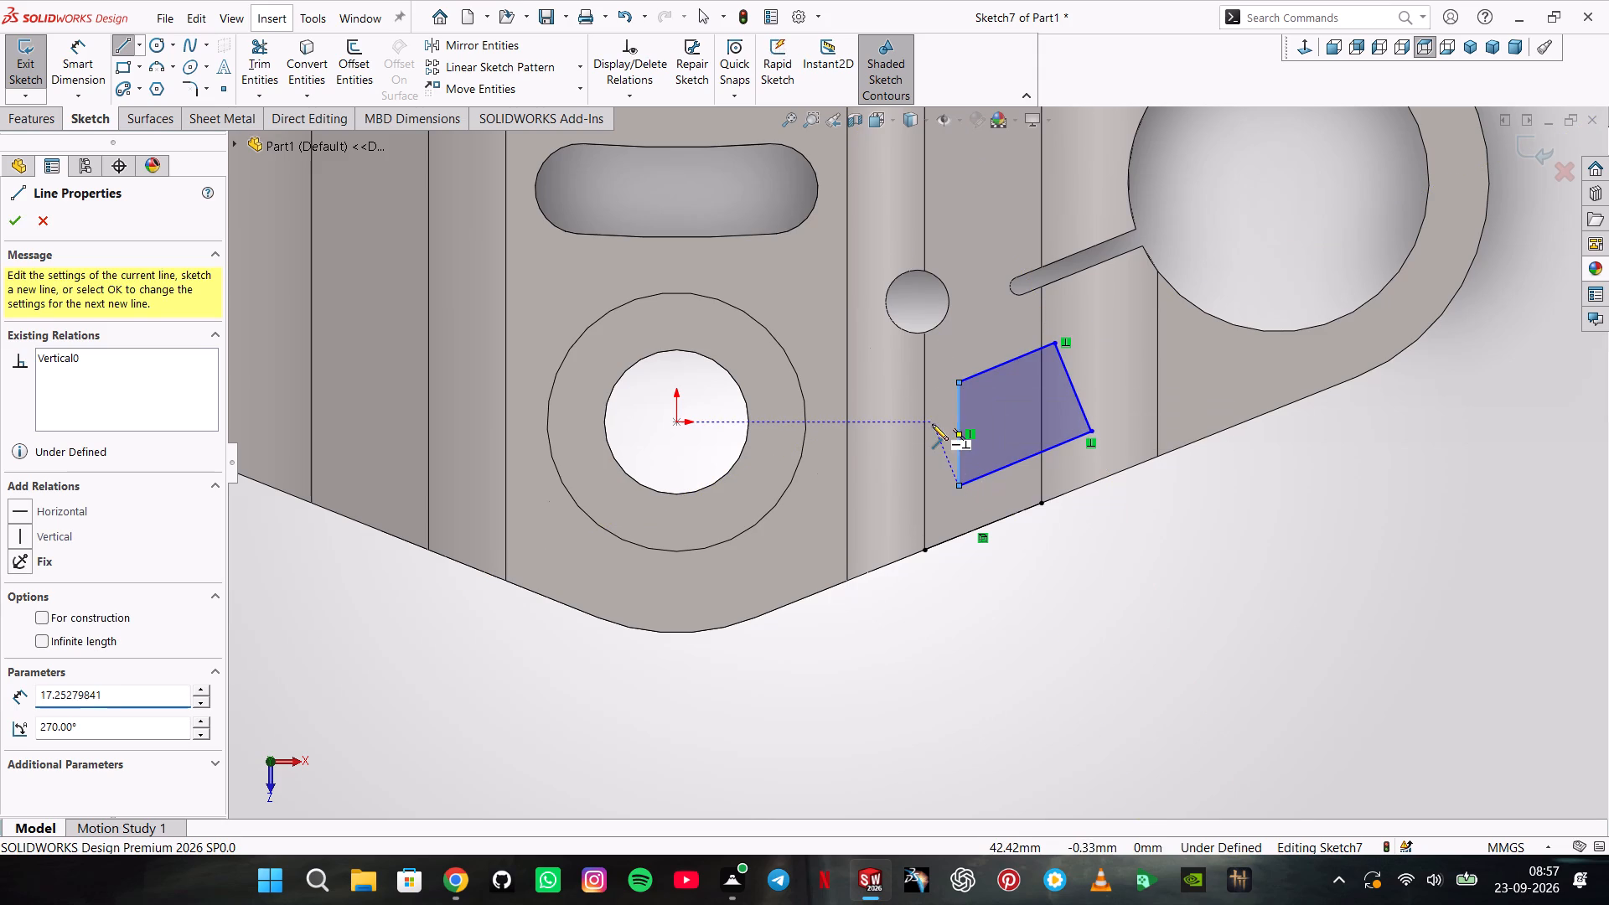
pyautogui.press('Escape')
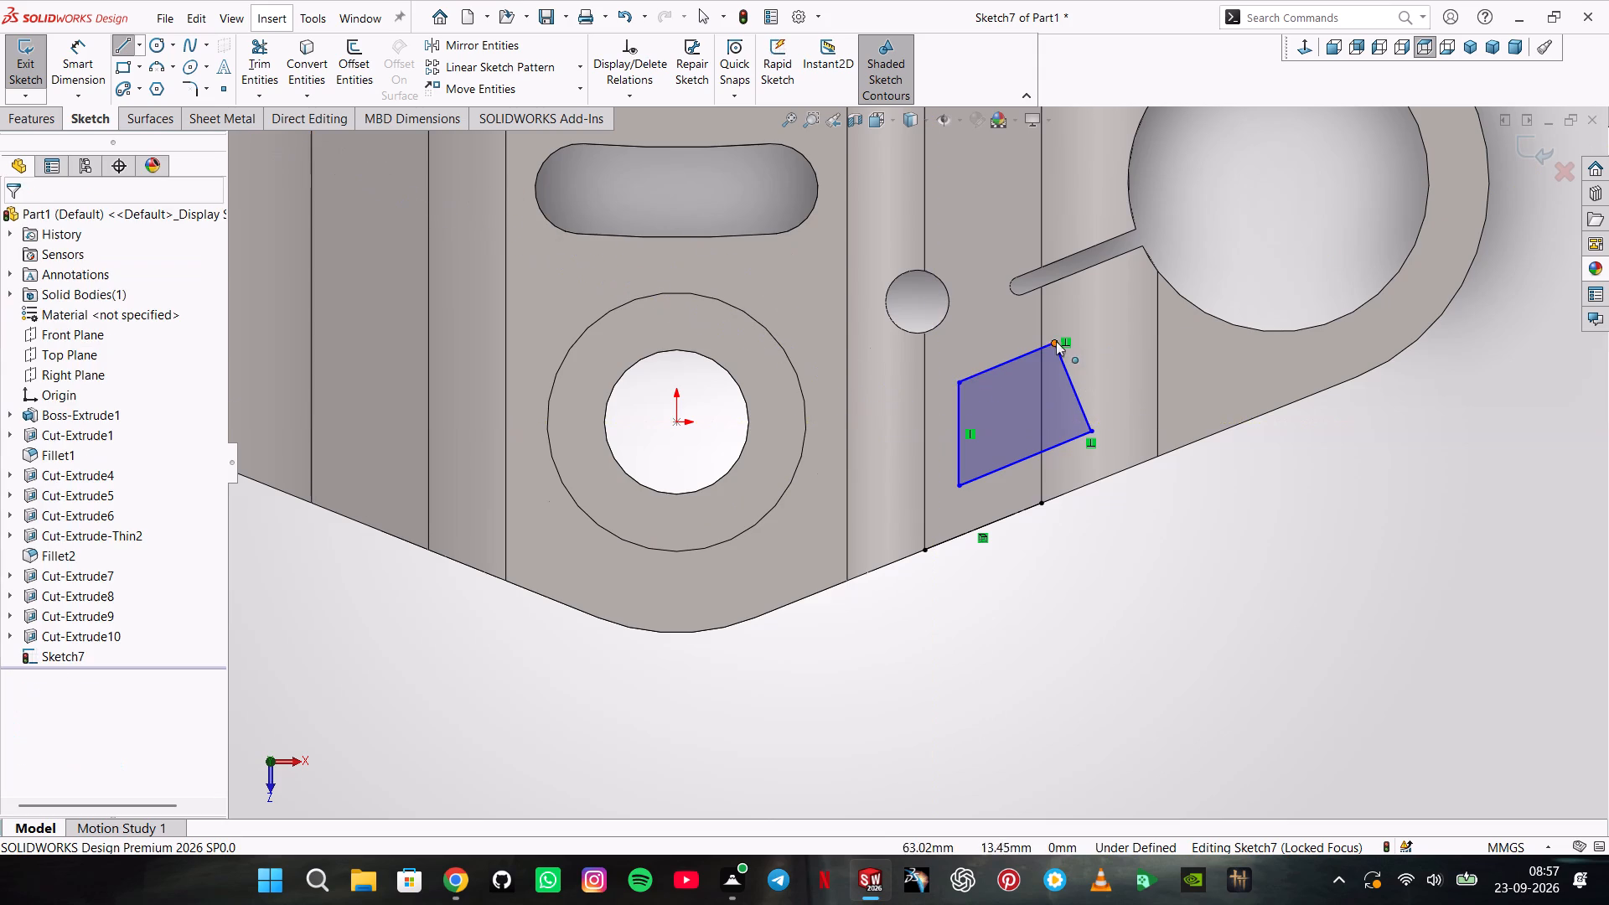
pyautogui.press('Escape')
# Make the outline's base parallel to the construction line on the sloped outer edge.
pyautogui.click(1009, 468)
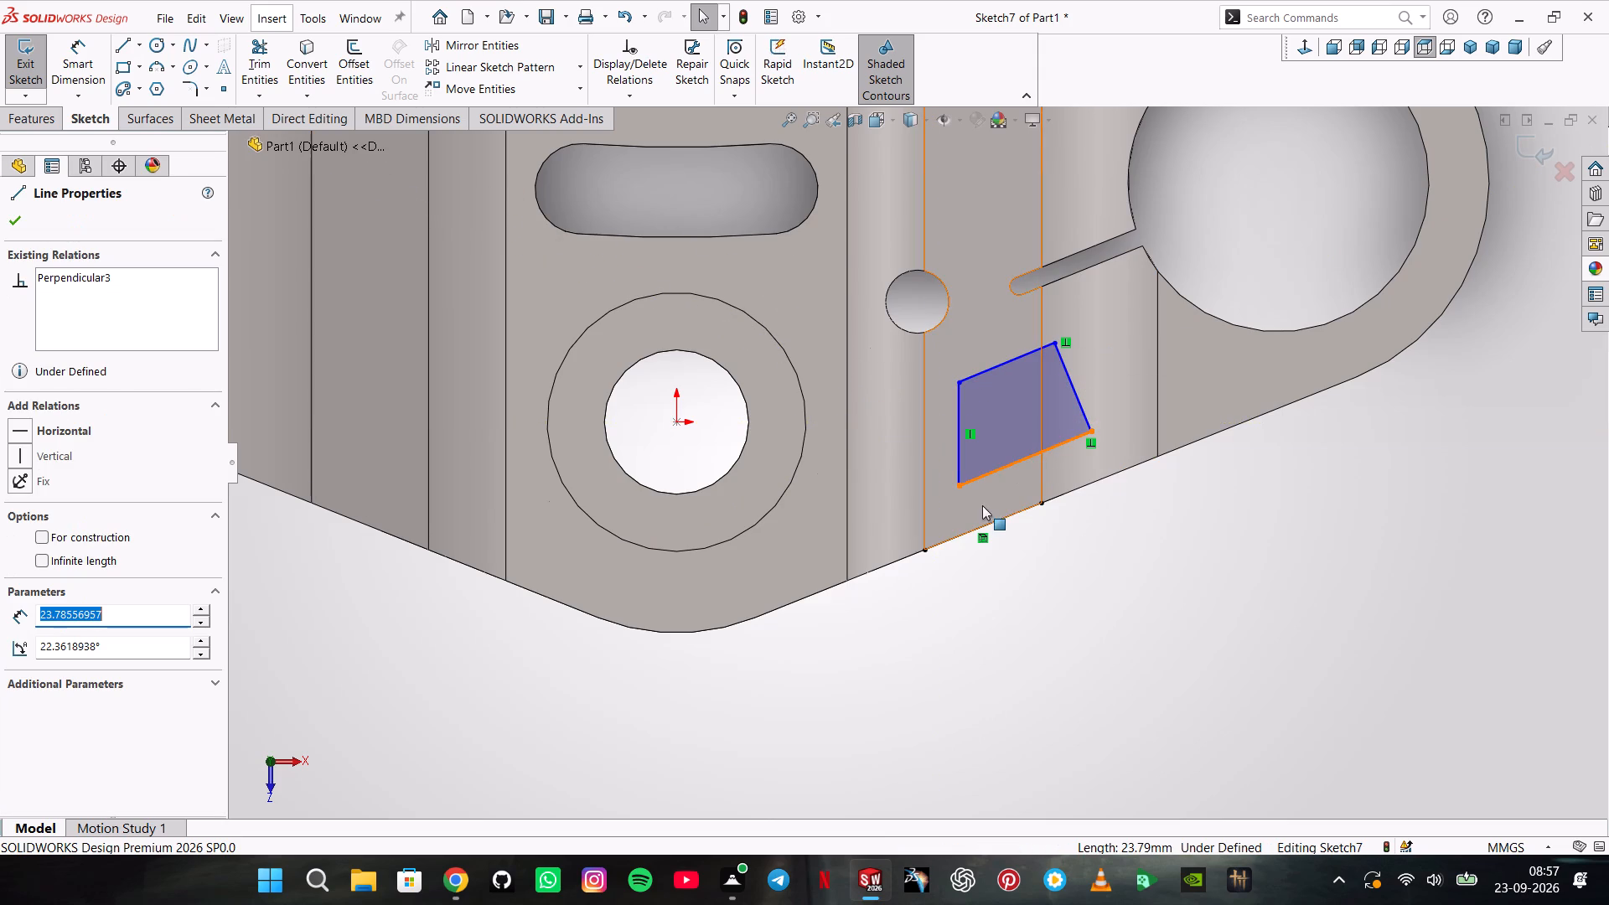
pyautogui.keyDown('ctrl'); pyautogui.click(997, 521); pyautogui.keyUp('ctrl')
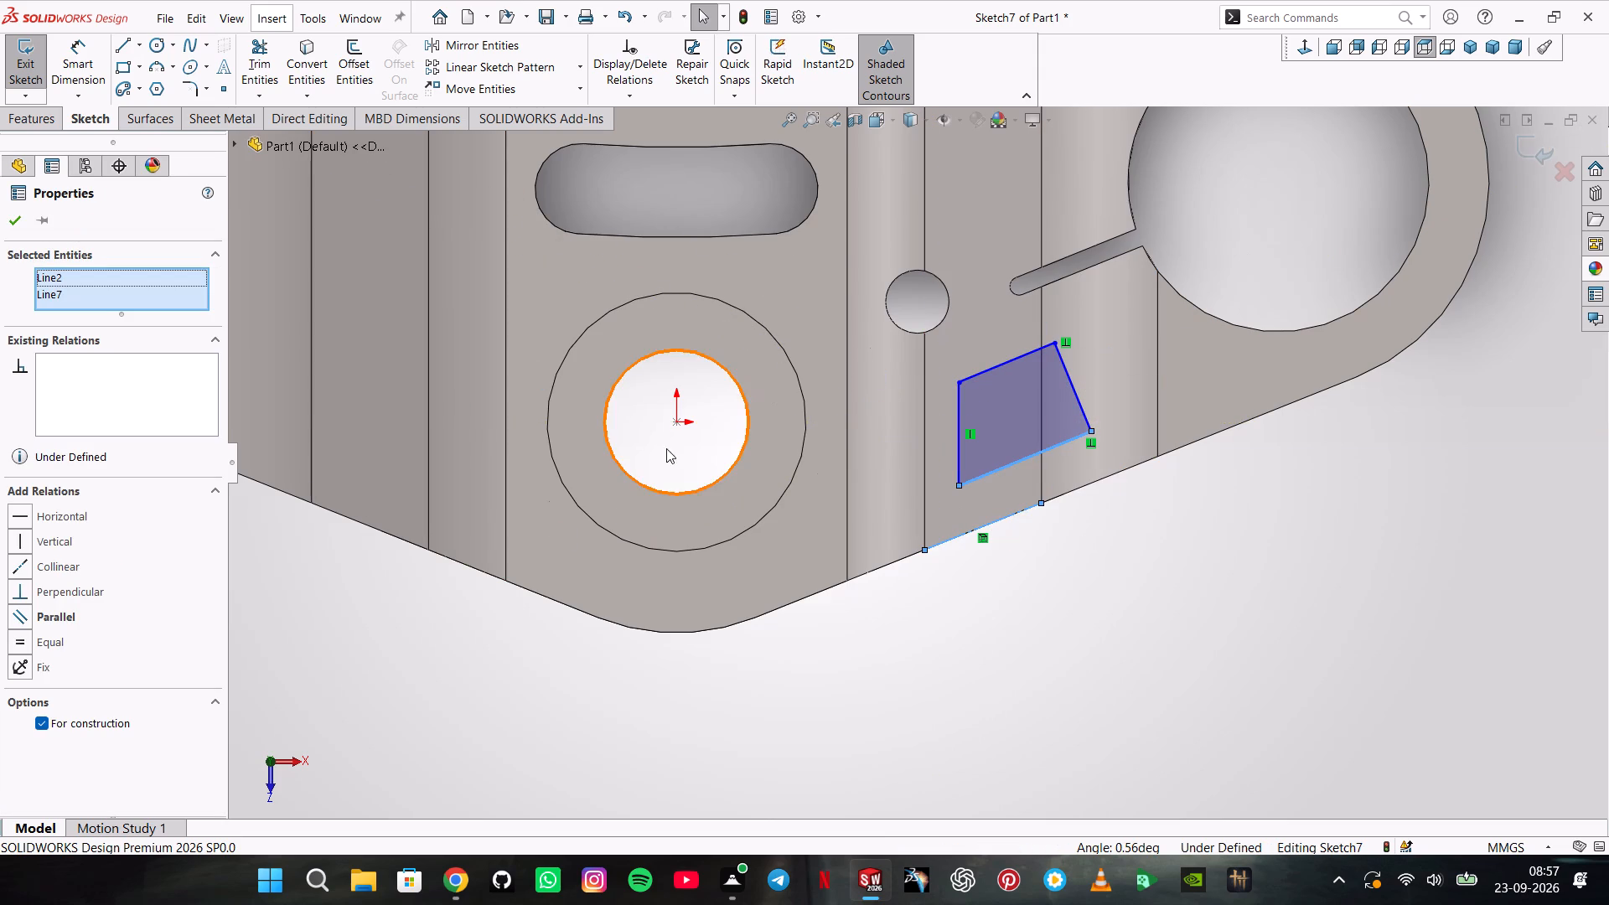
pyautogui.click(49, 614)
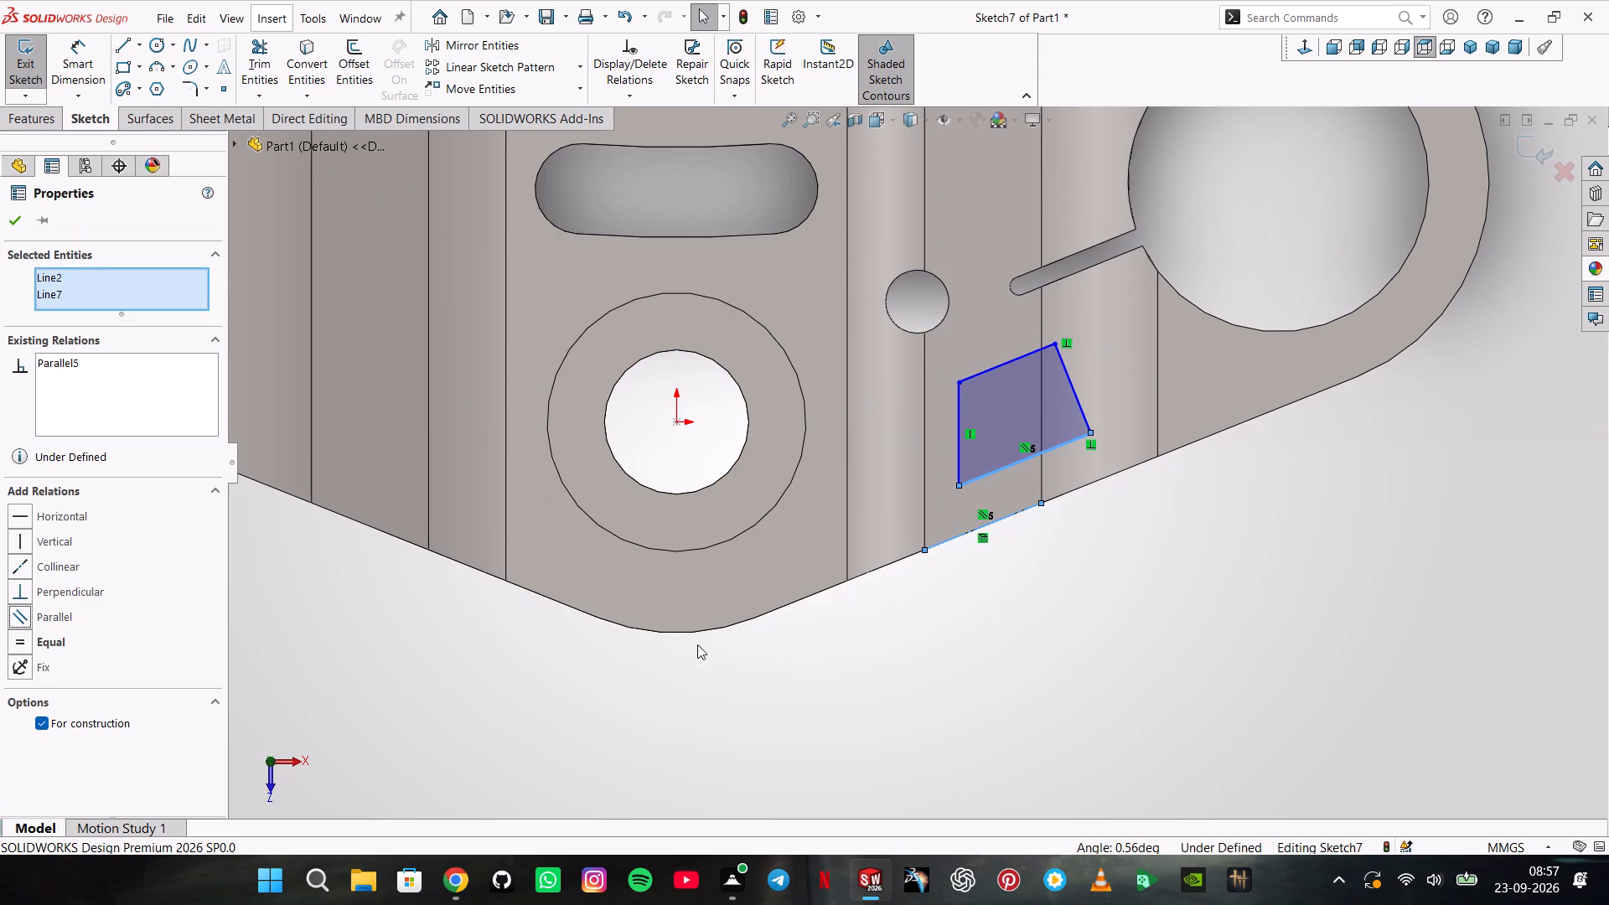
pyautogui.click(1051, 601)
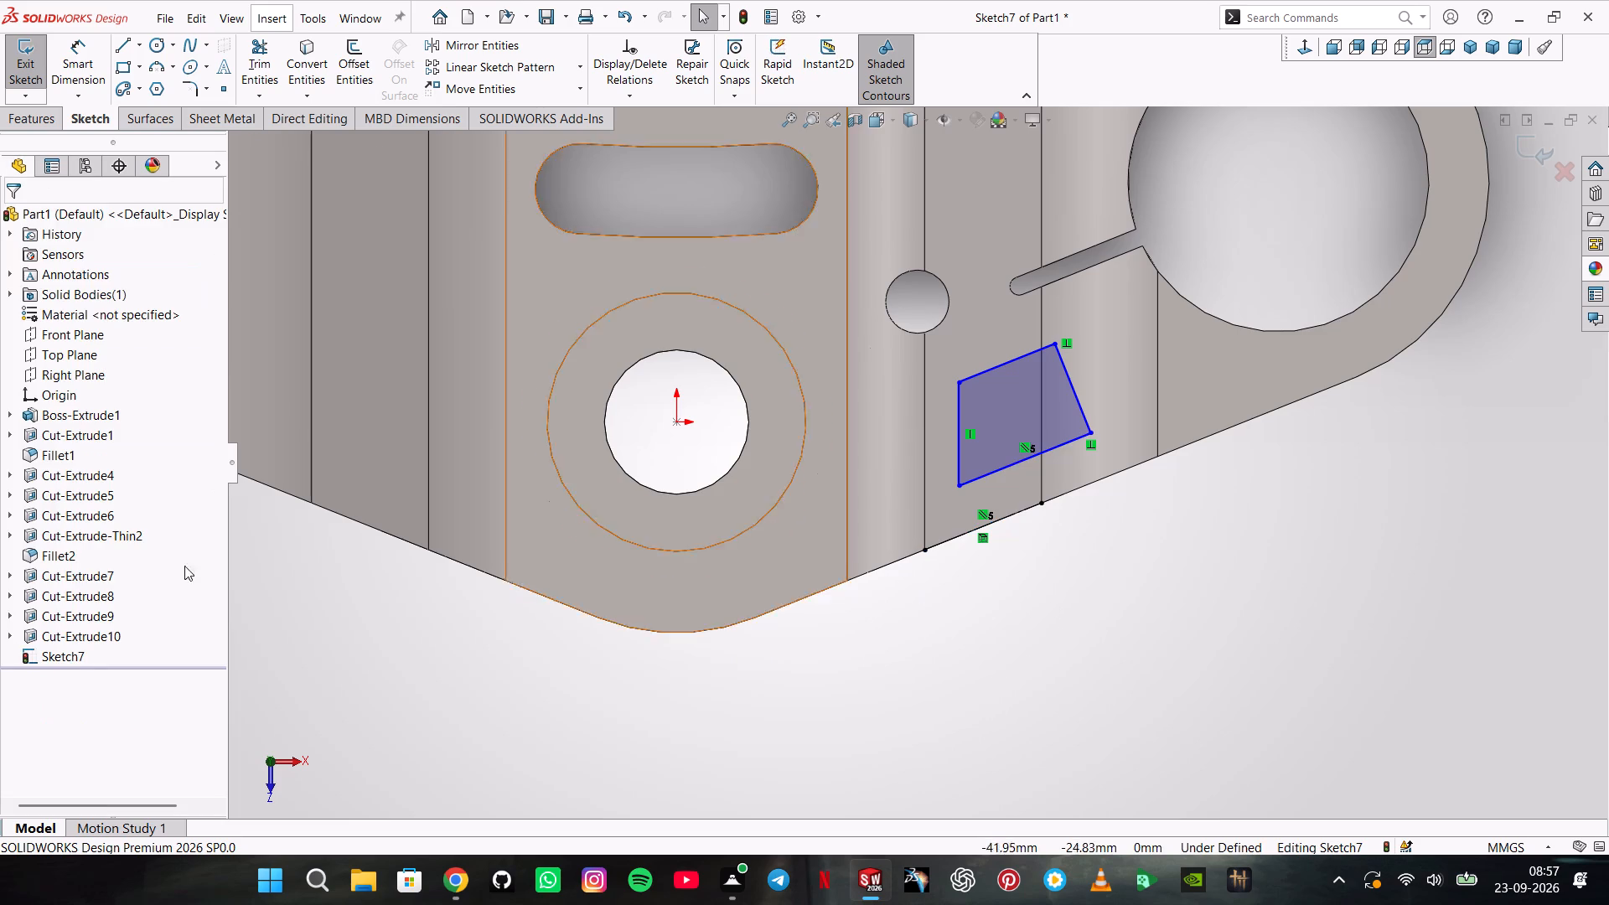
# Dimension the distance between the outline's base and the construction line as 8 mm.
pyautogui.click(54, 42)
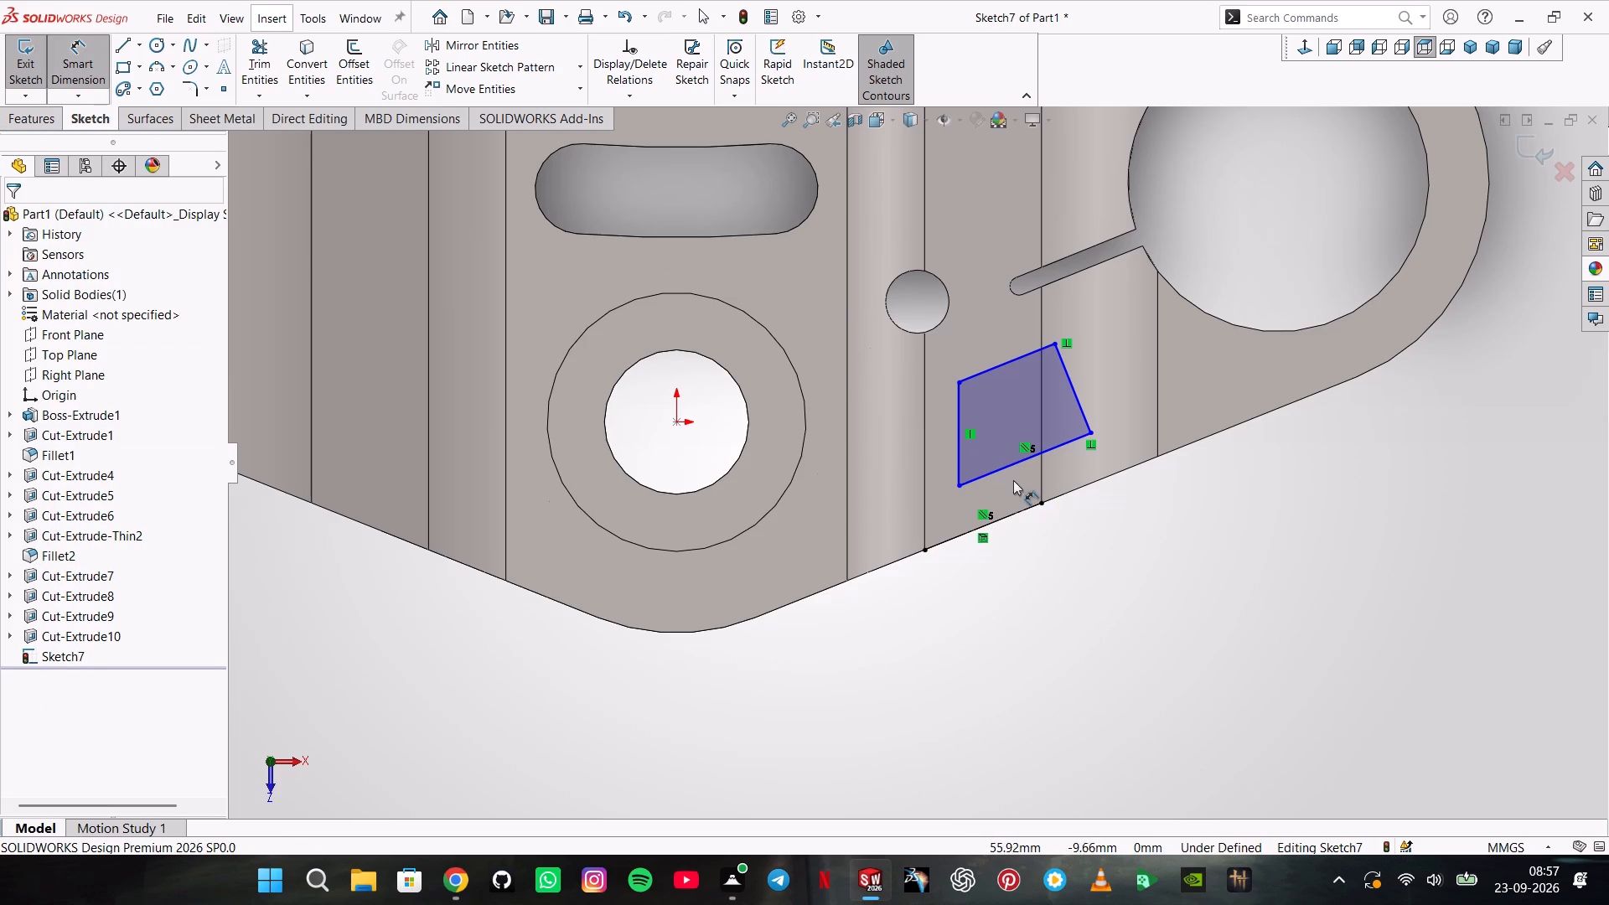
pyautogui.click(1004, 463)
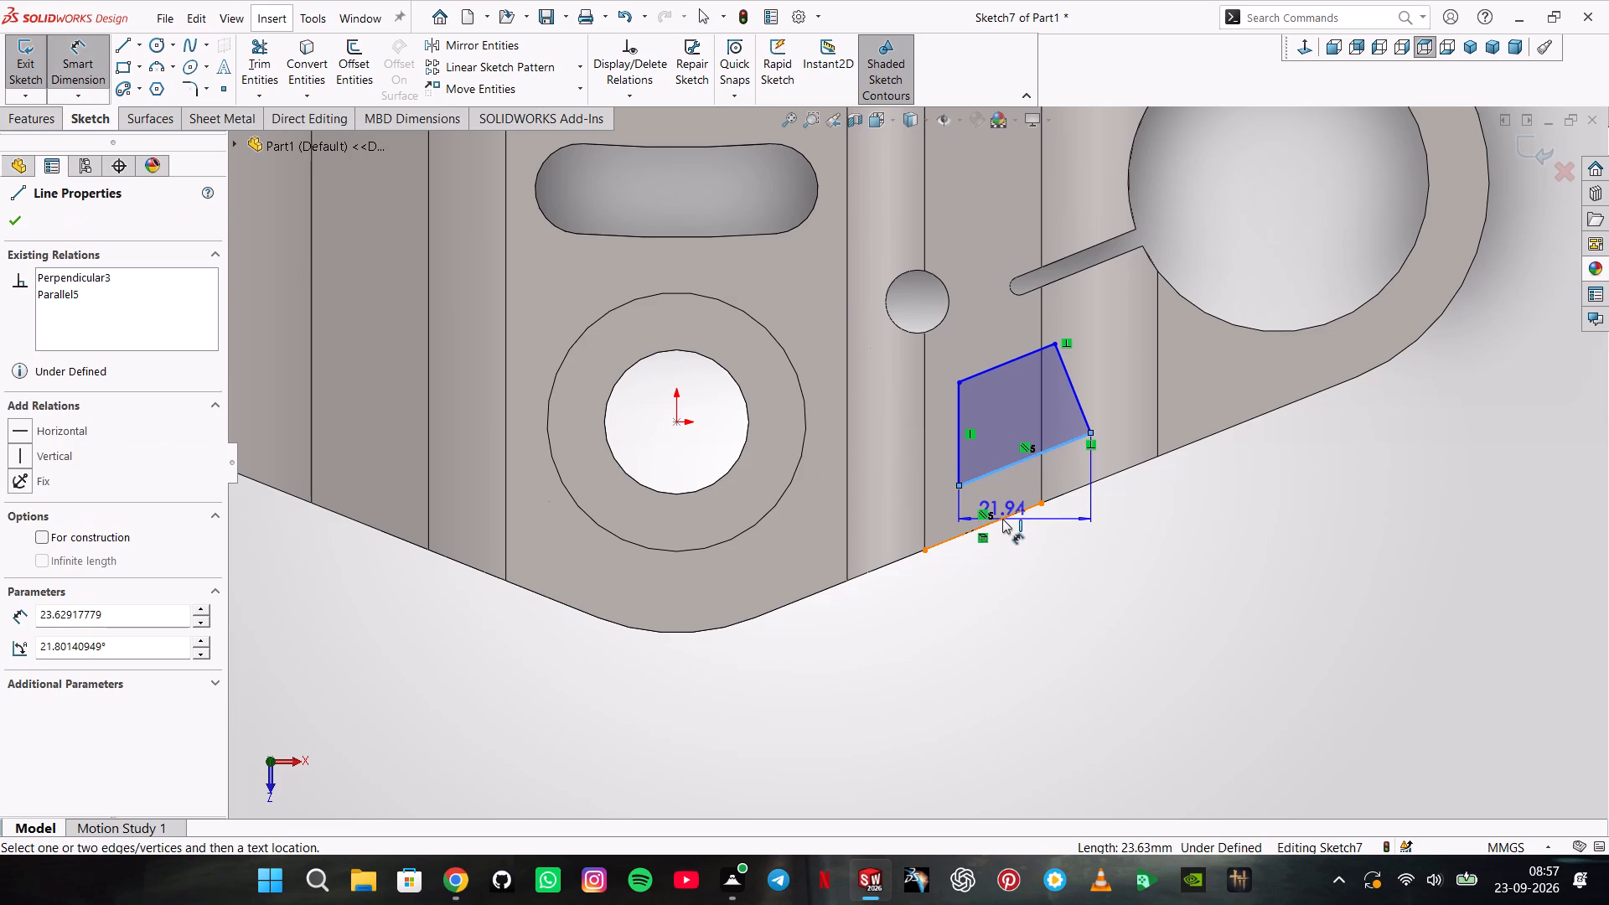
pyautogui.click(1002, 519)
pyautogui.click(1002, 489)
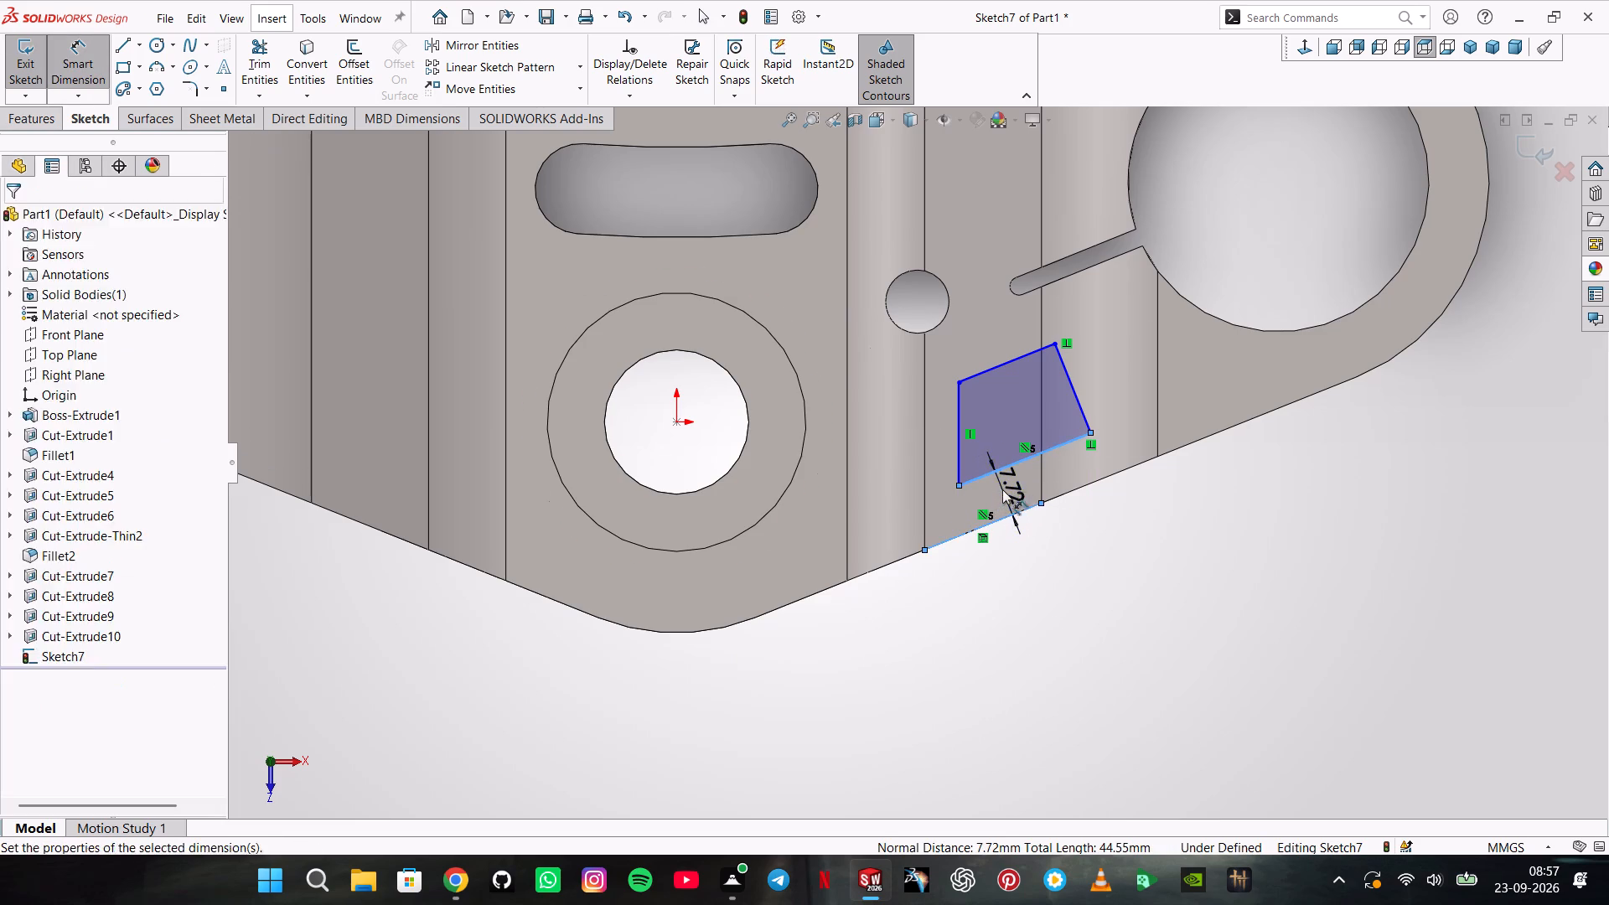
pyautogui.press('8')
pyautogui.press('Return')
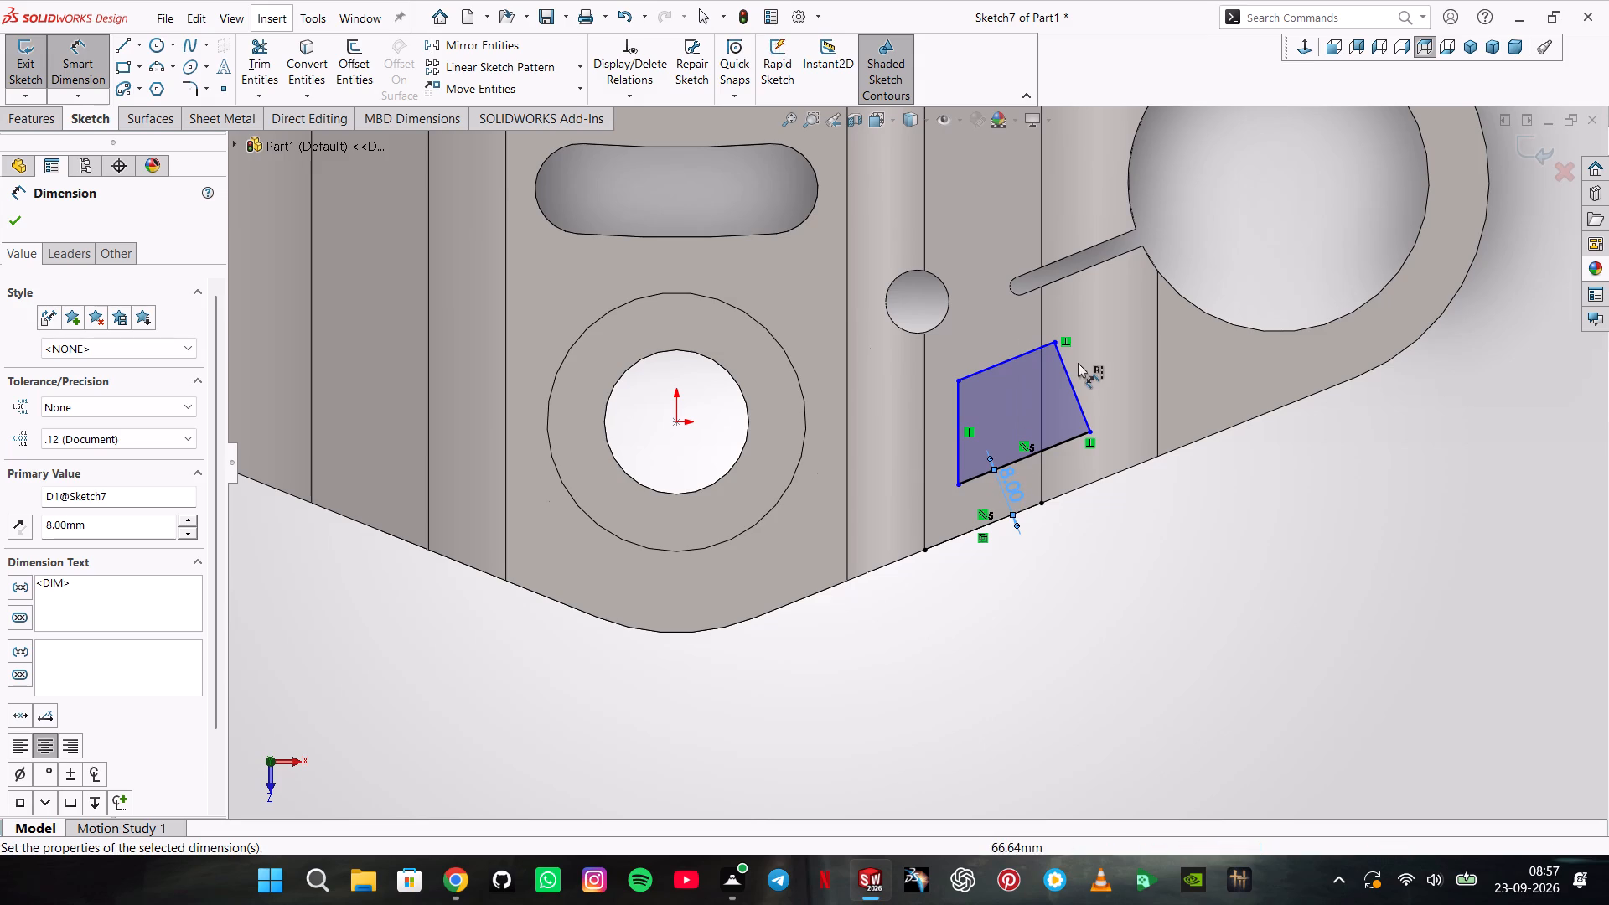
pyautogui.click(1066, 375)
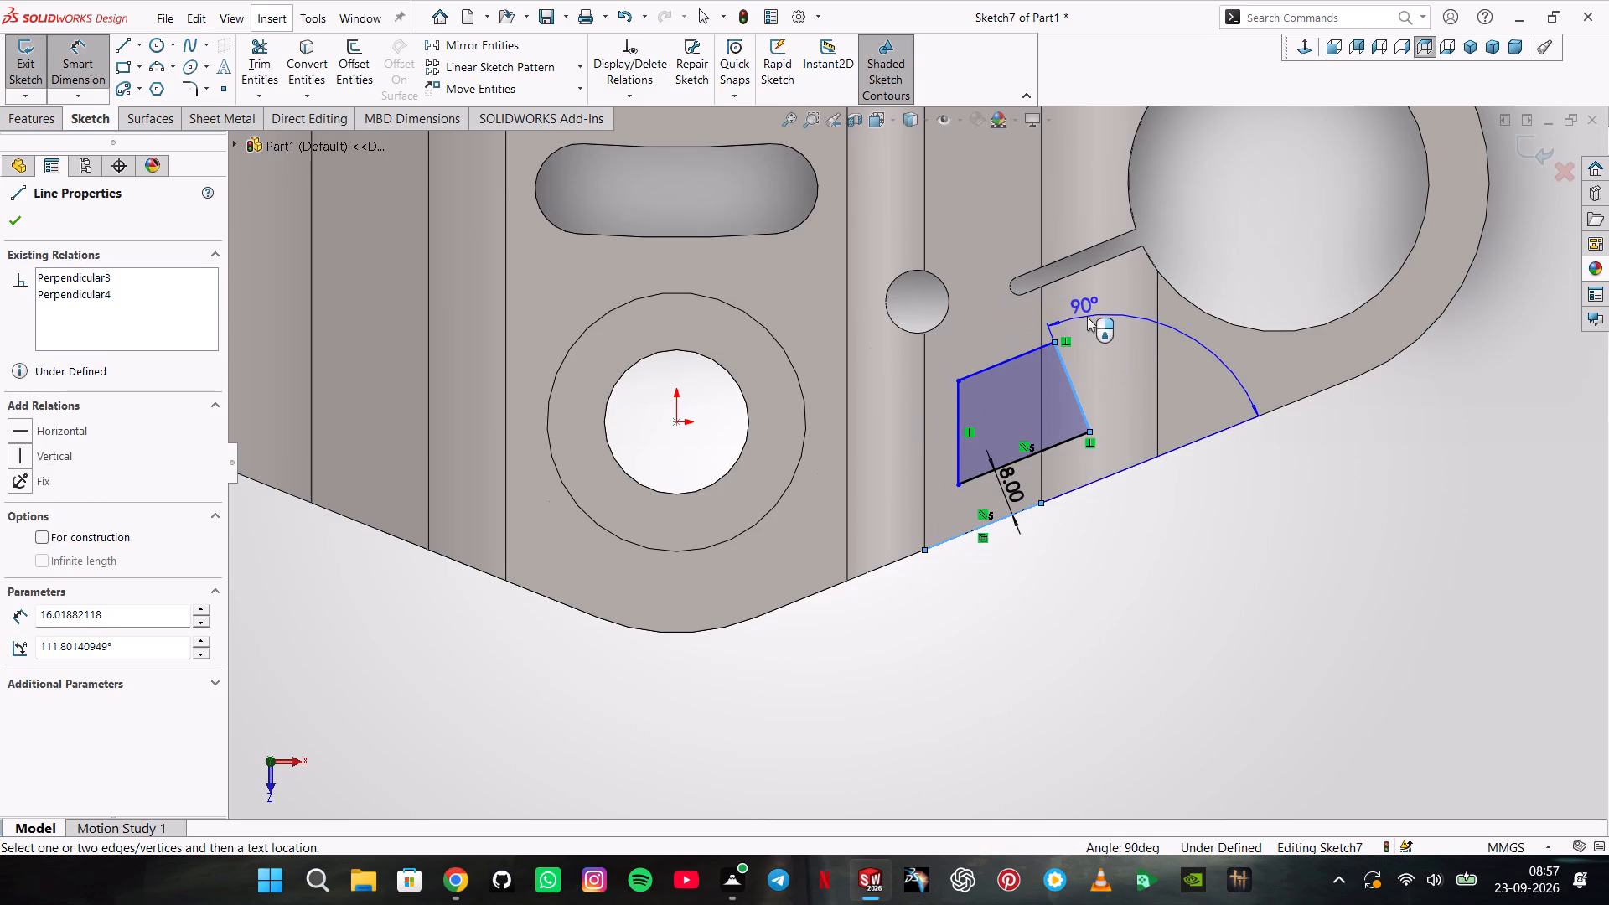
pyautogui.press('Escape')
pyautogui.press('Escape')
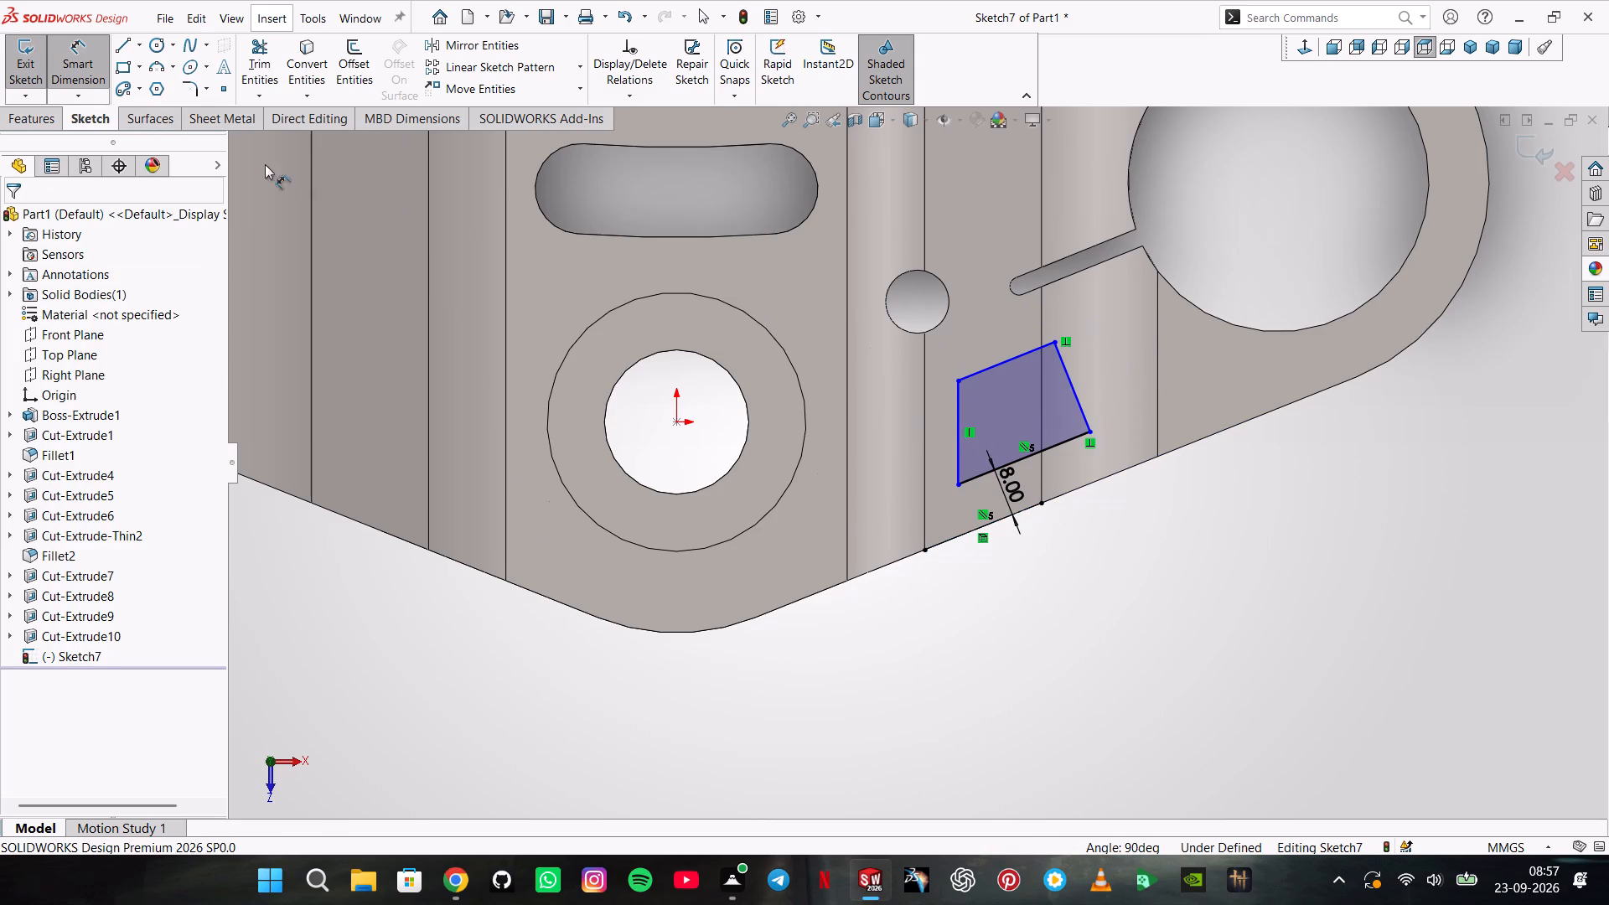
# Dimension the length of the outline's side nearest the split lobe as 15 mm.
pyautogui.click(1070, 390)
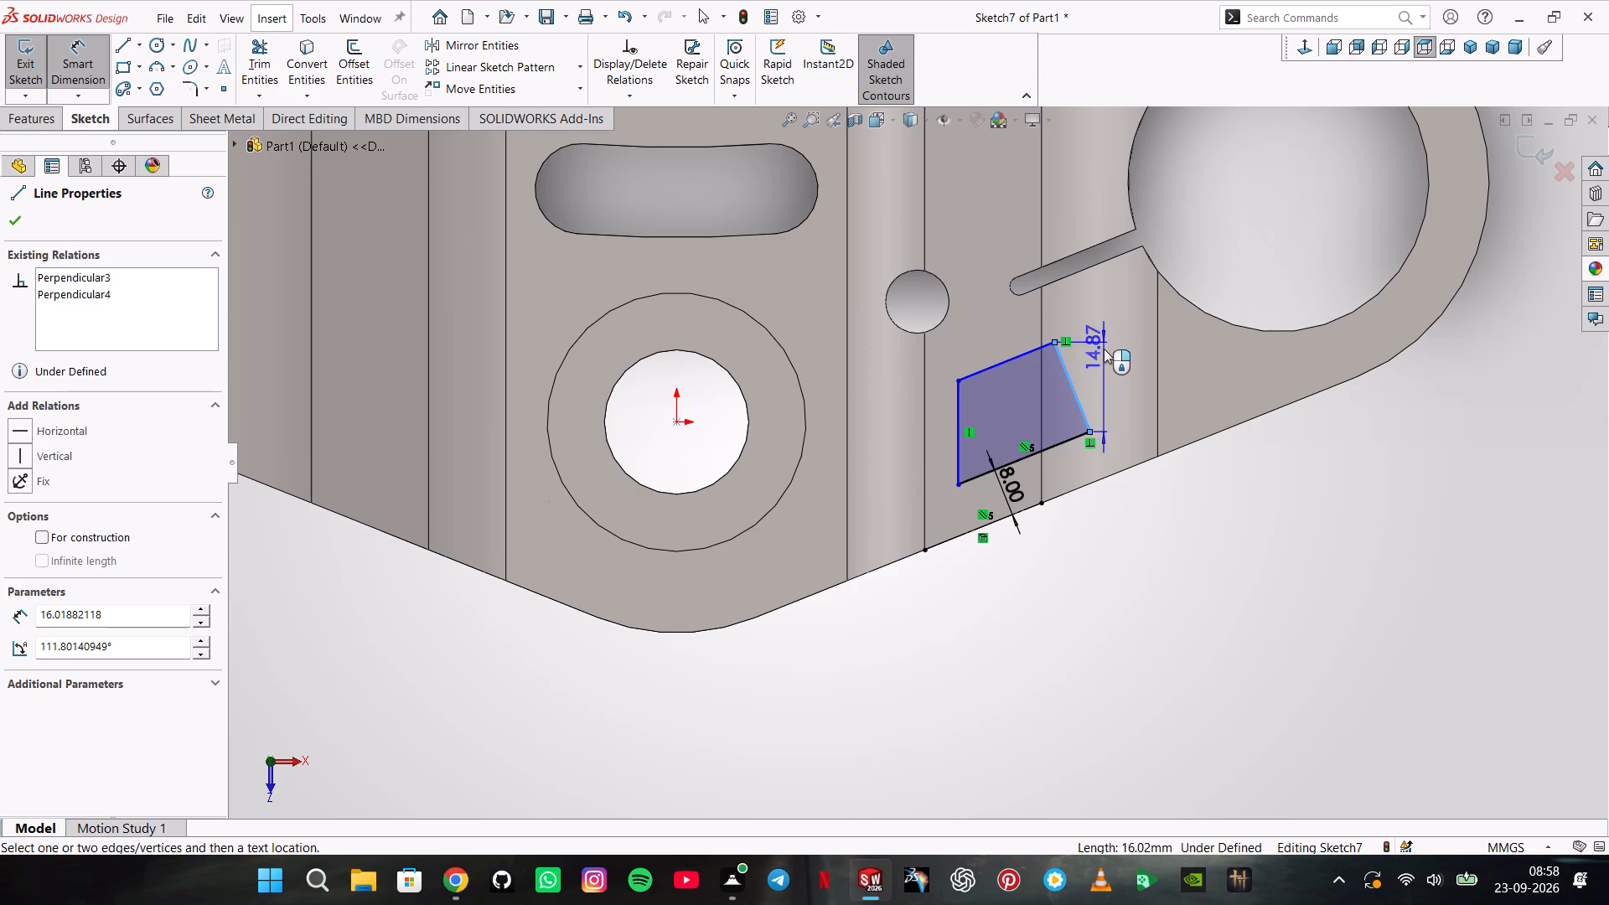
pyautogui.click(1103, 319)
pyautogui.press('1')
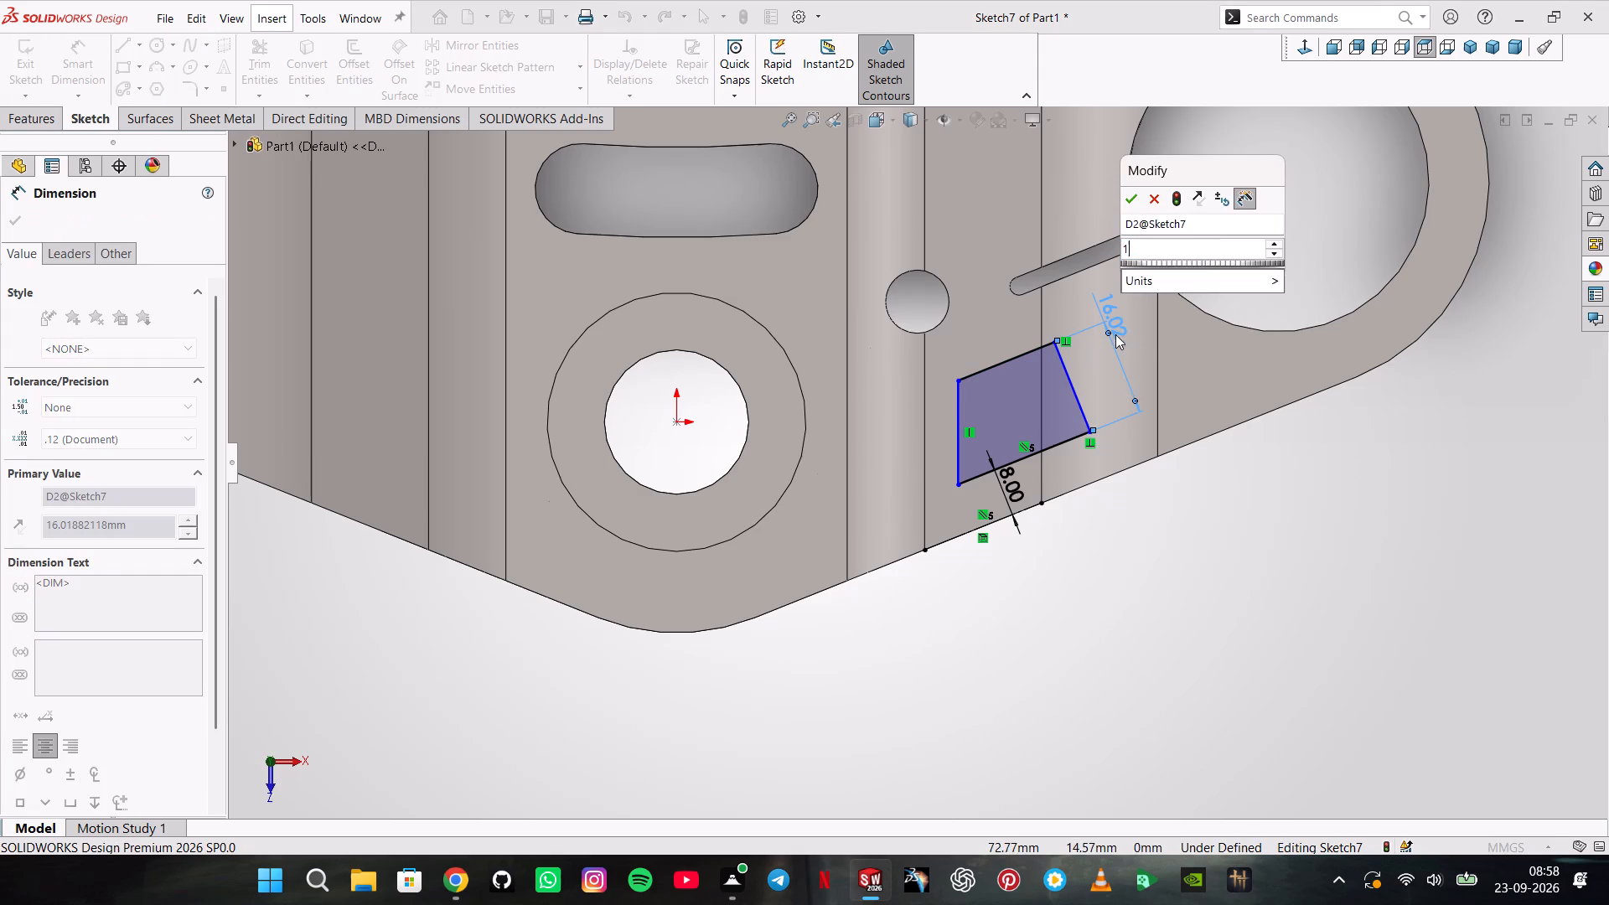
pyautogui.press('5')
pyautogui.press('Return')
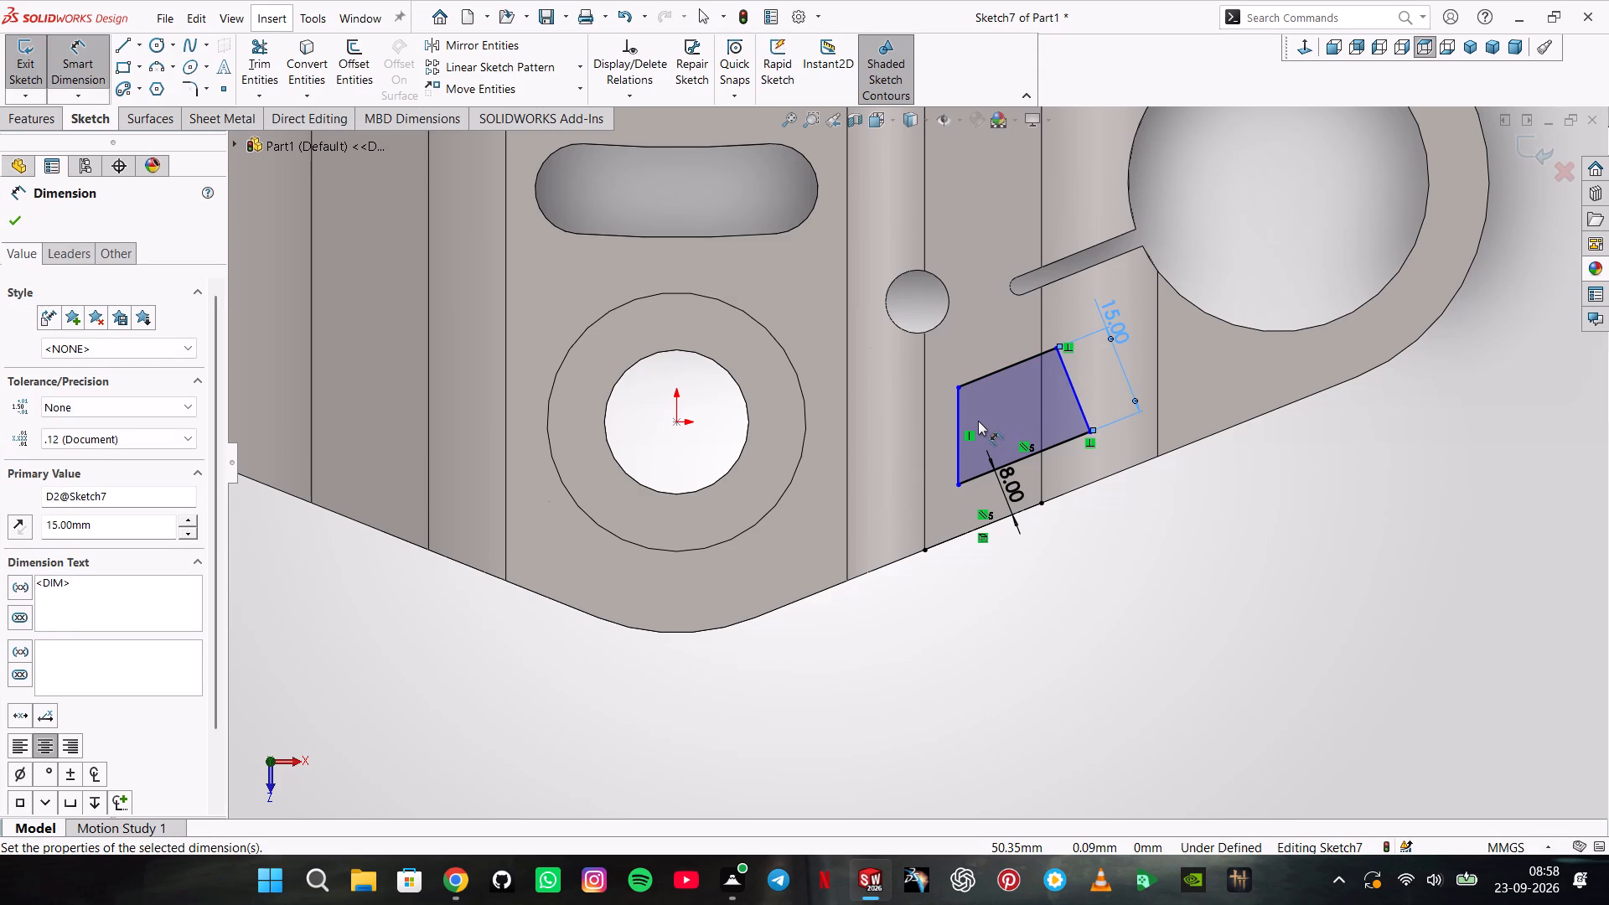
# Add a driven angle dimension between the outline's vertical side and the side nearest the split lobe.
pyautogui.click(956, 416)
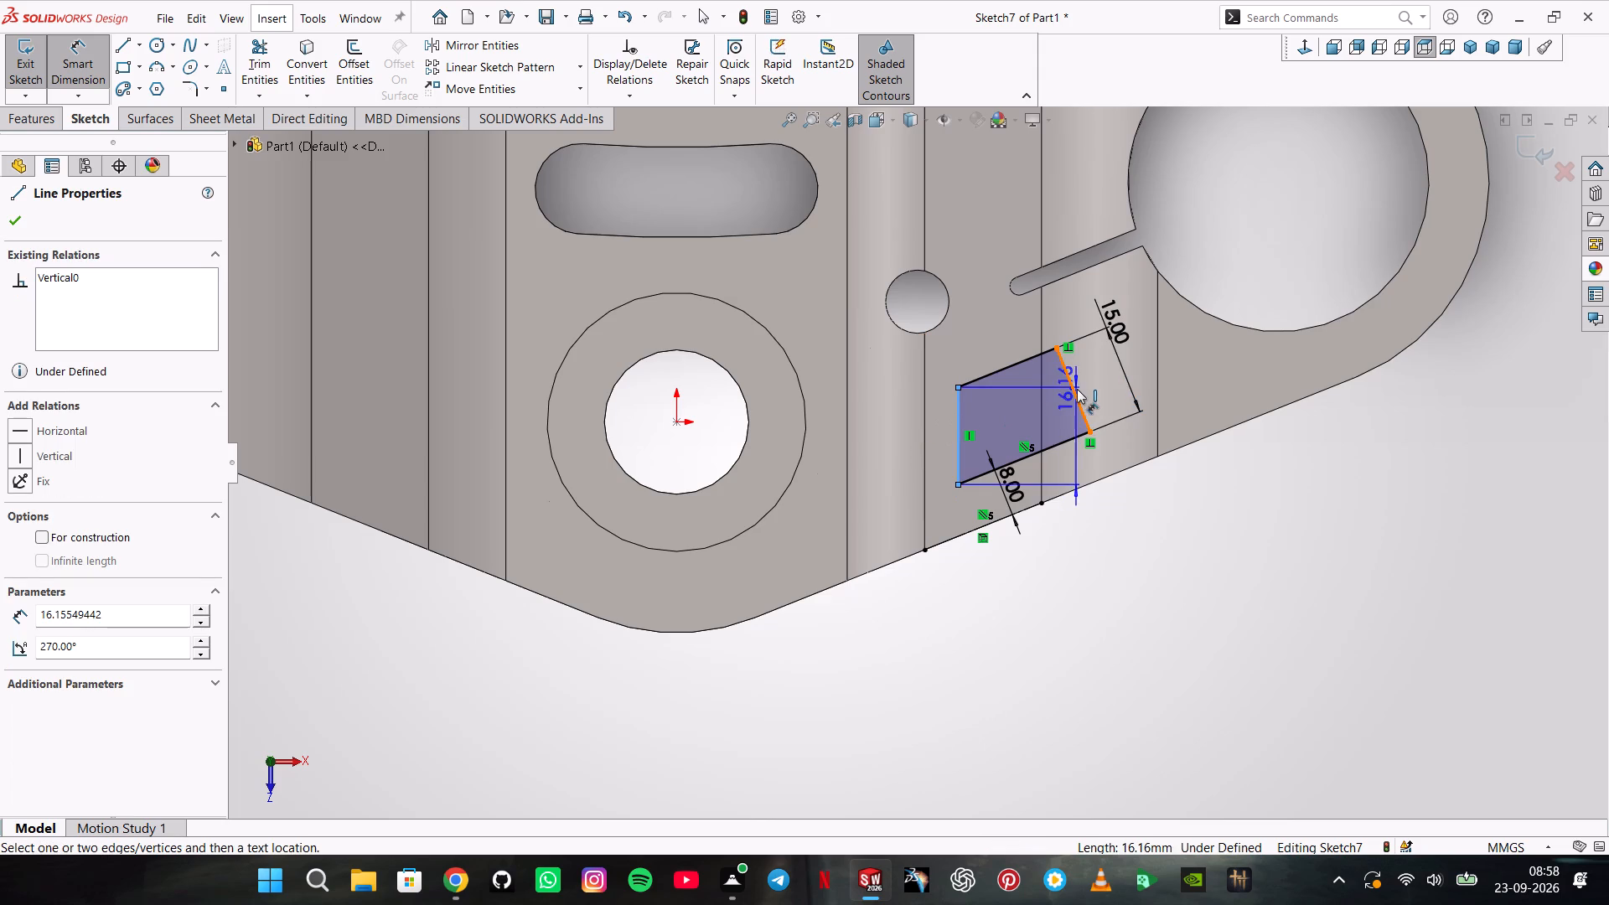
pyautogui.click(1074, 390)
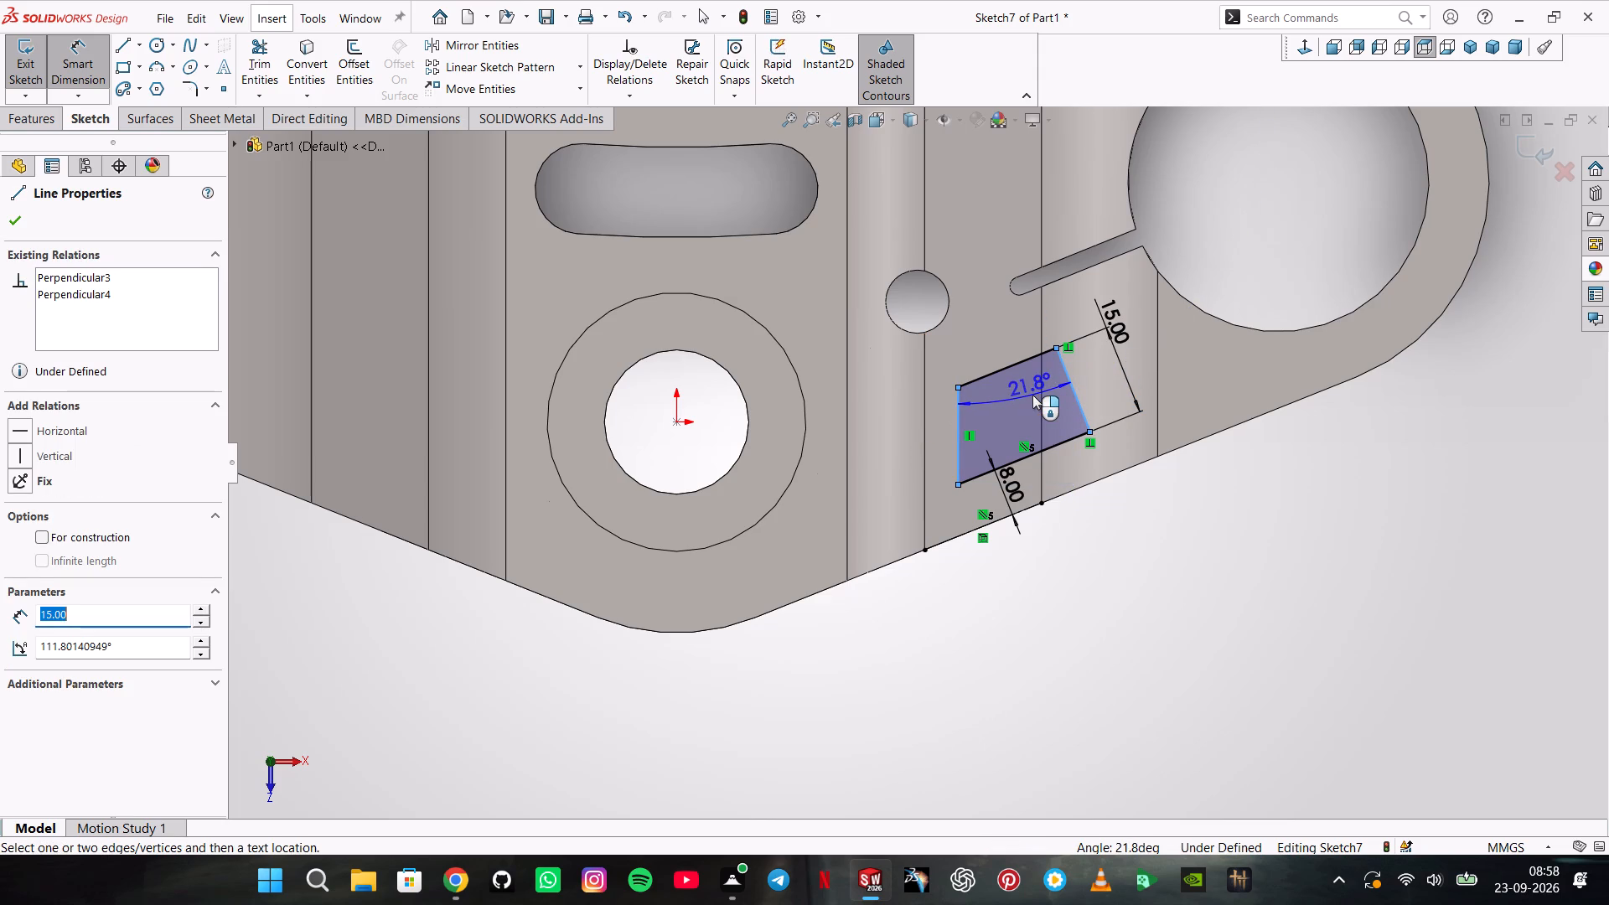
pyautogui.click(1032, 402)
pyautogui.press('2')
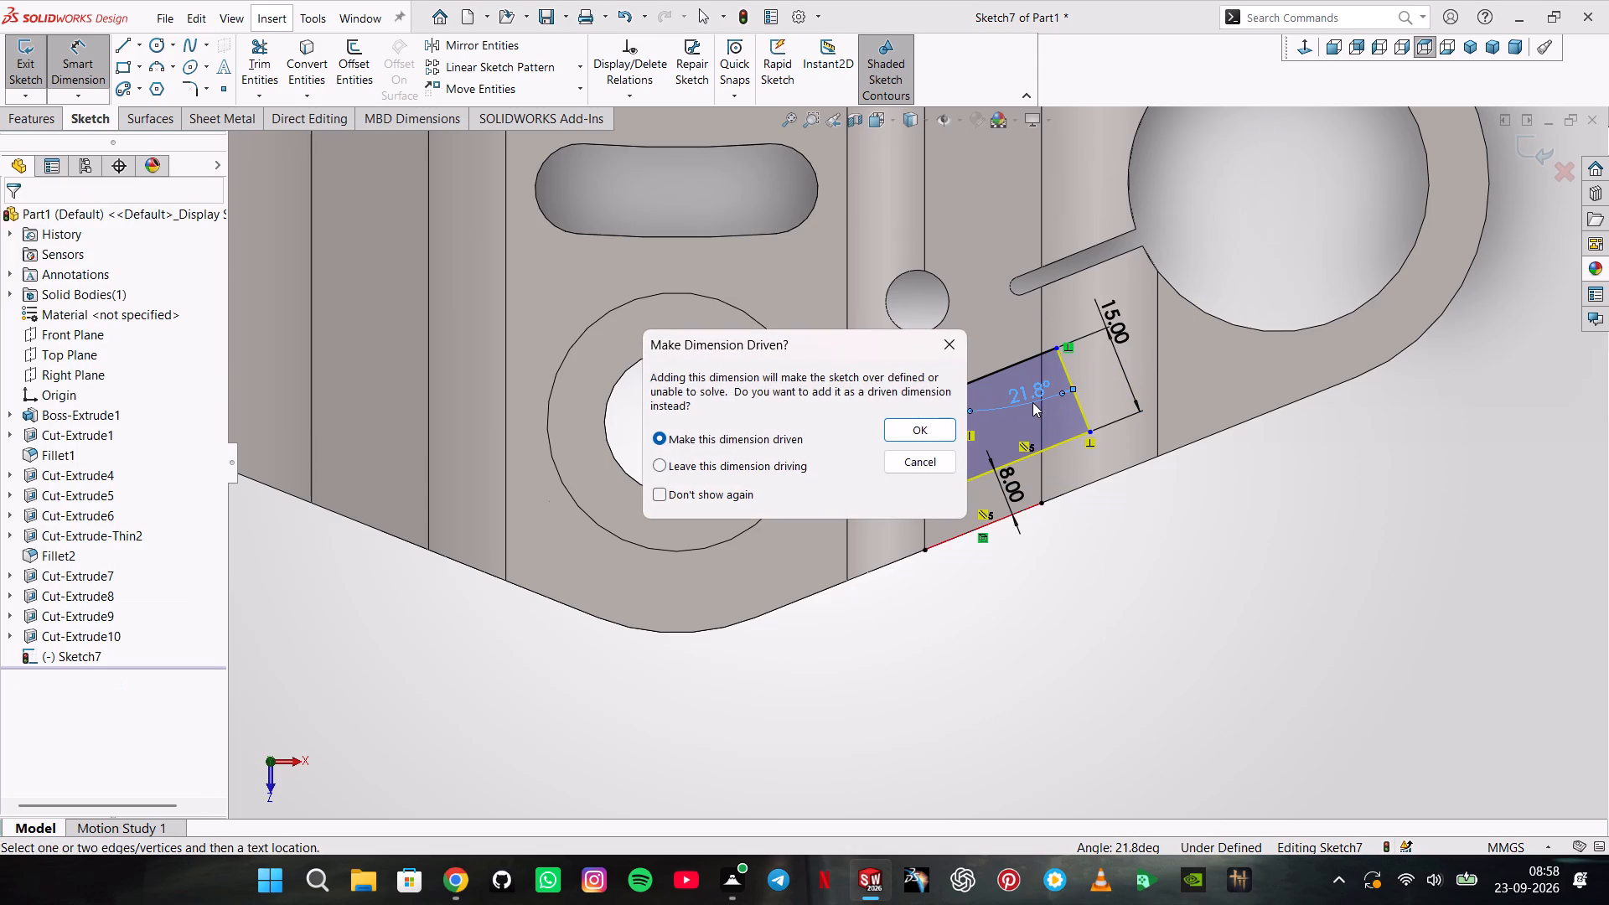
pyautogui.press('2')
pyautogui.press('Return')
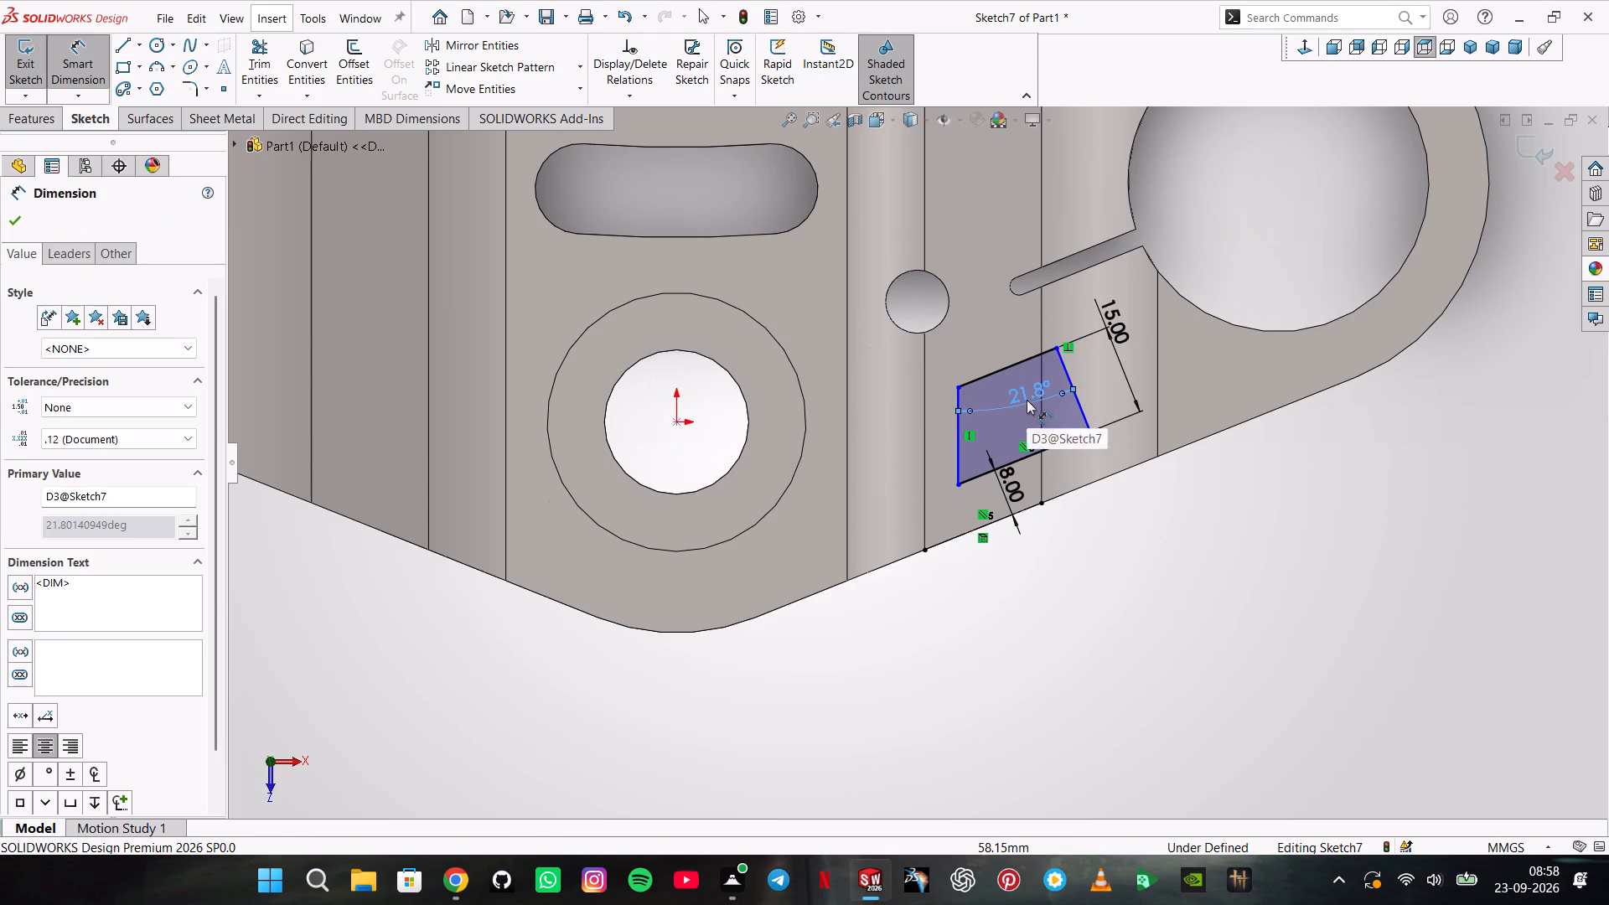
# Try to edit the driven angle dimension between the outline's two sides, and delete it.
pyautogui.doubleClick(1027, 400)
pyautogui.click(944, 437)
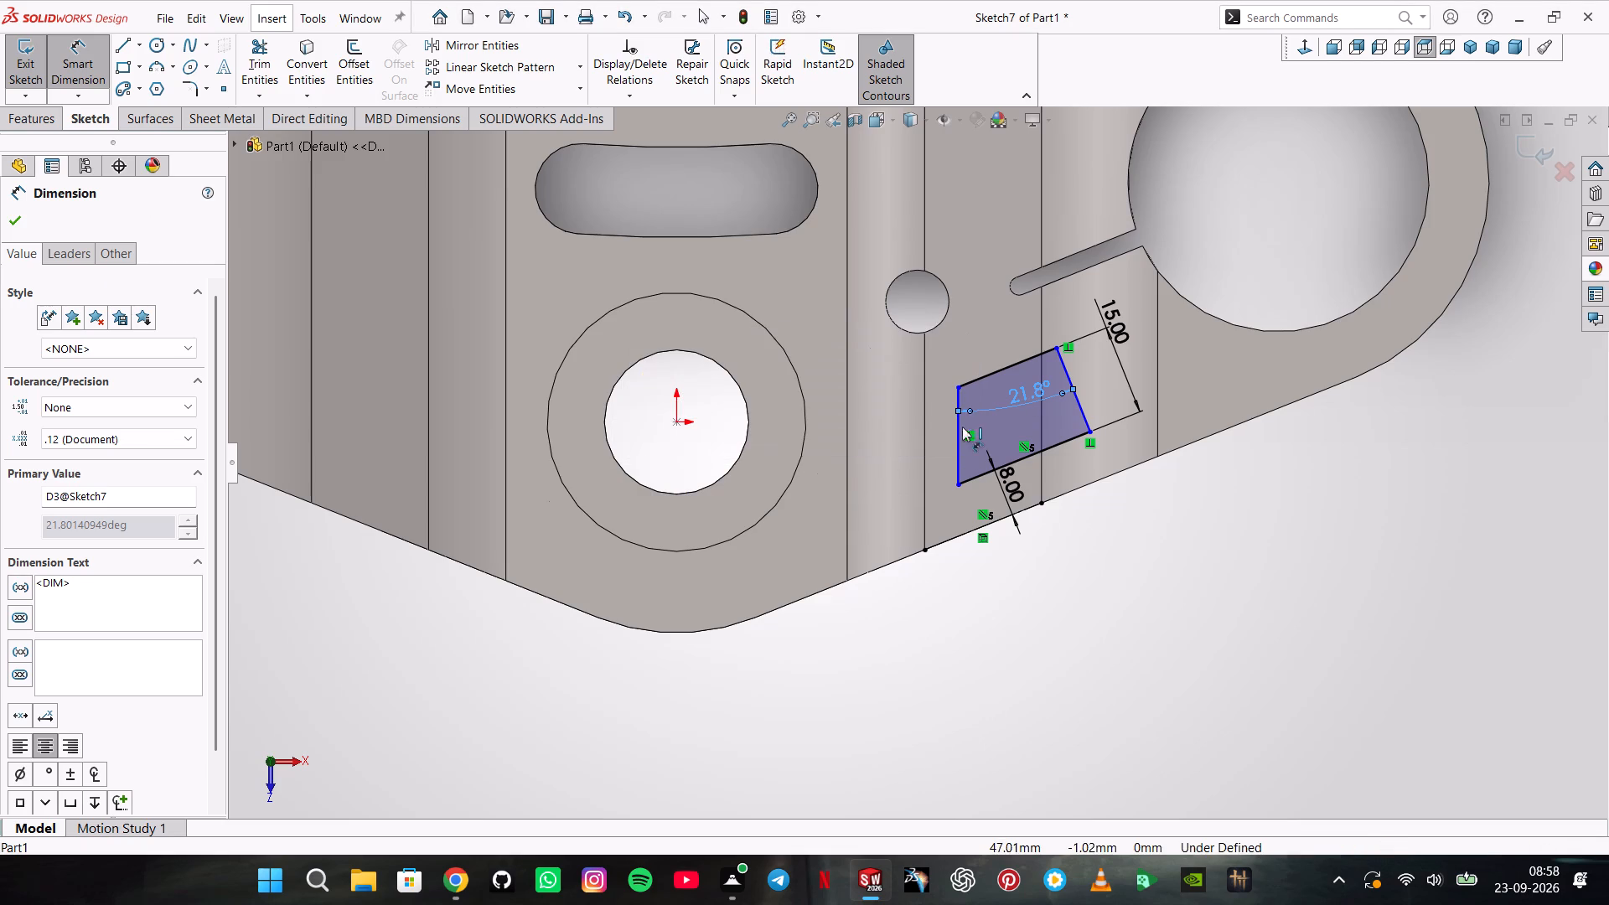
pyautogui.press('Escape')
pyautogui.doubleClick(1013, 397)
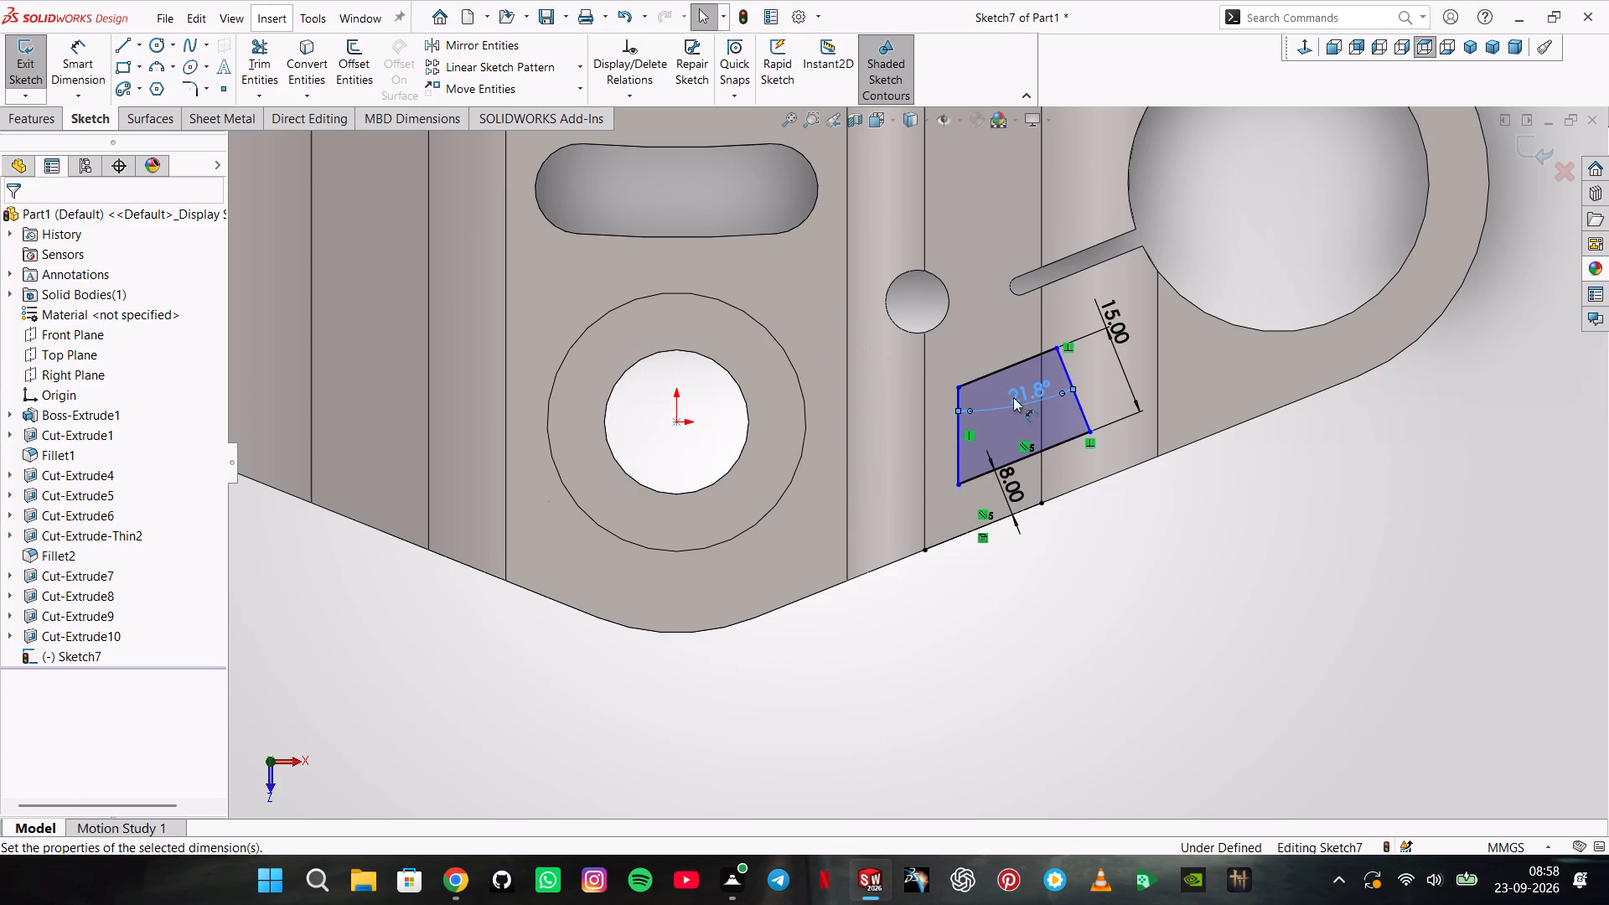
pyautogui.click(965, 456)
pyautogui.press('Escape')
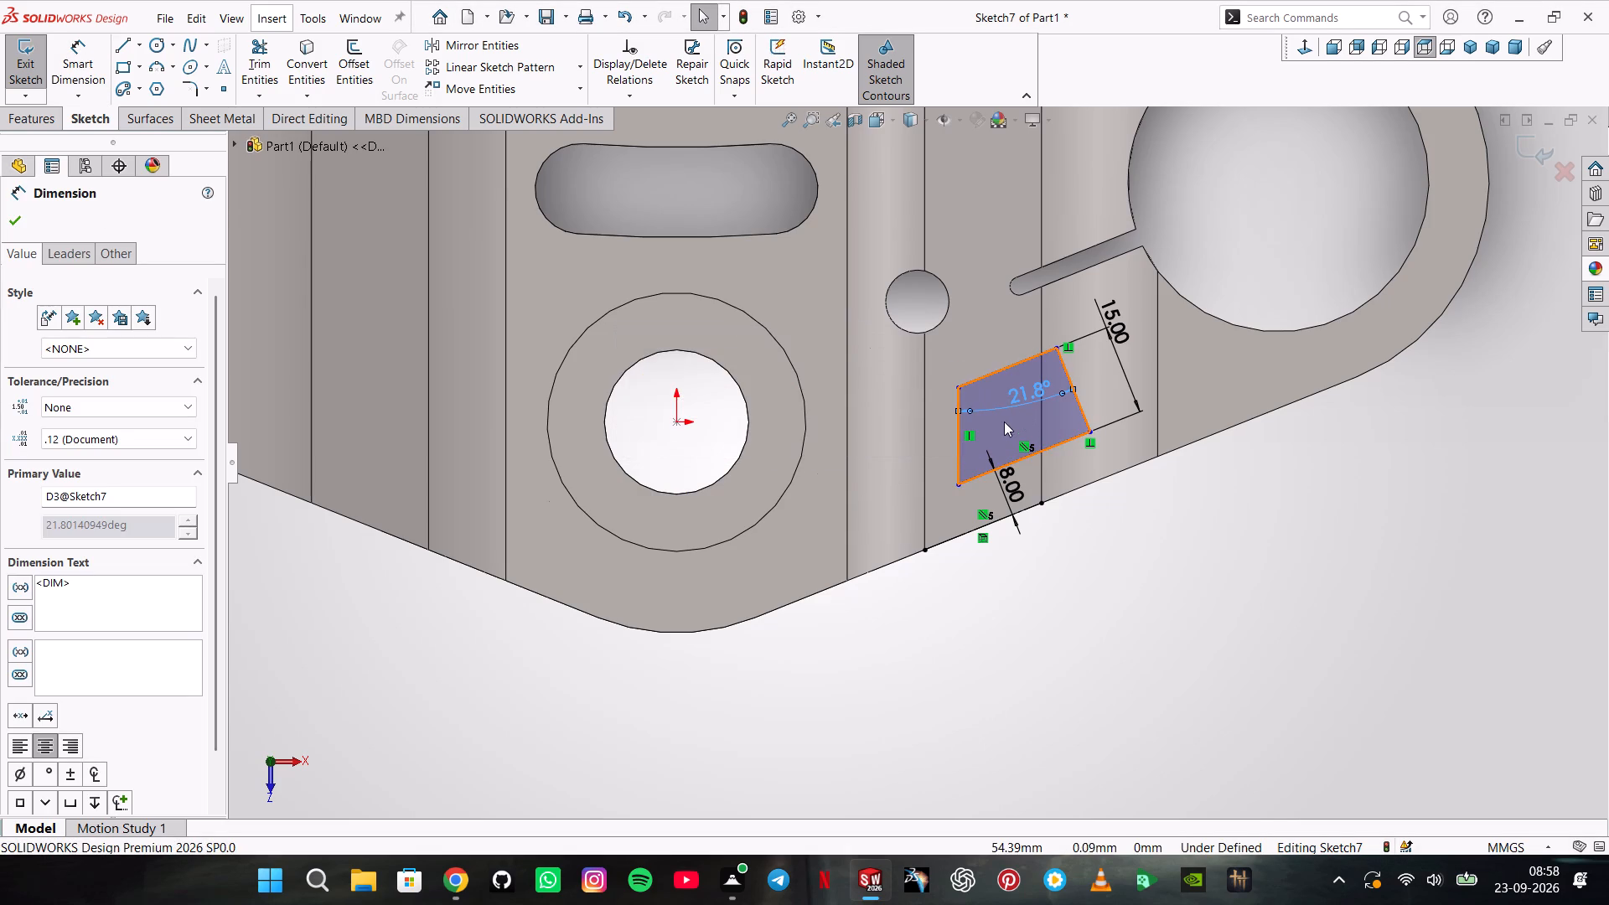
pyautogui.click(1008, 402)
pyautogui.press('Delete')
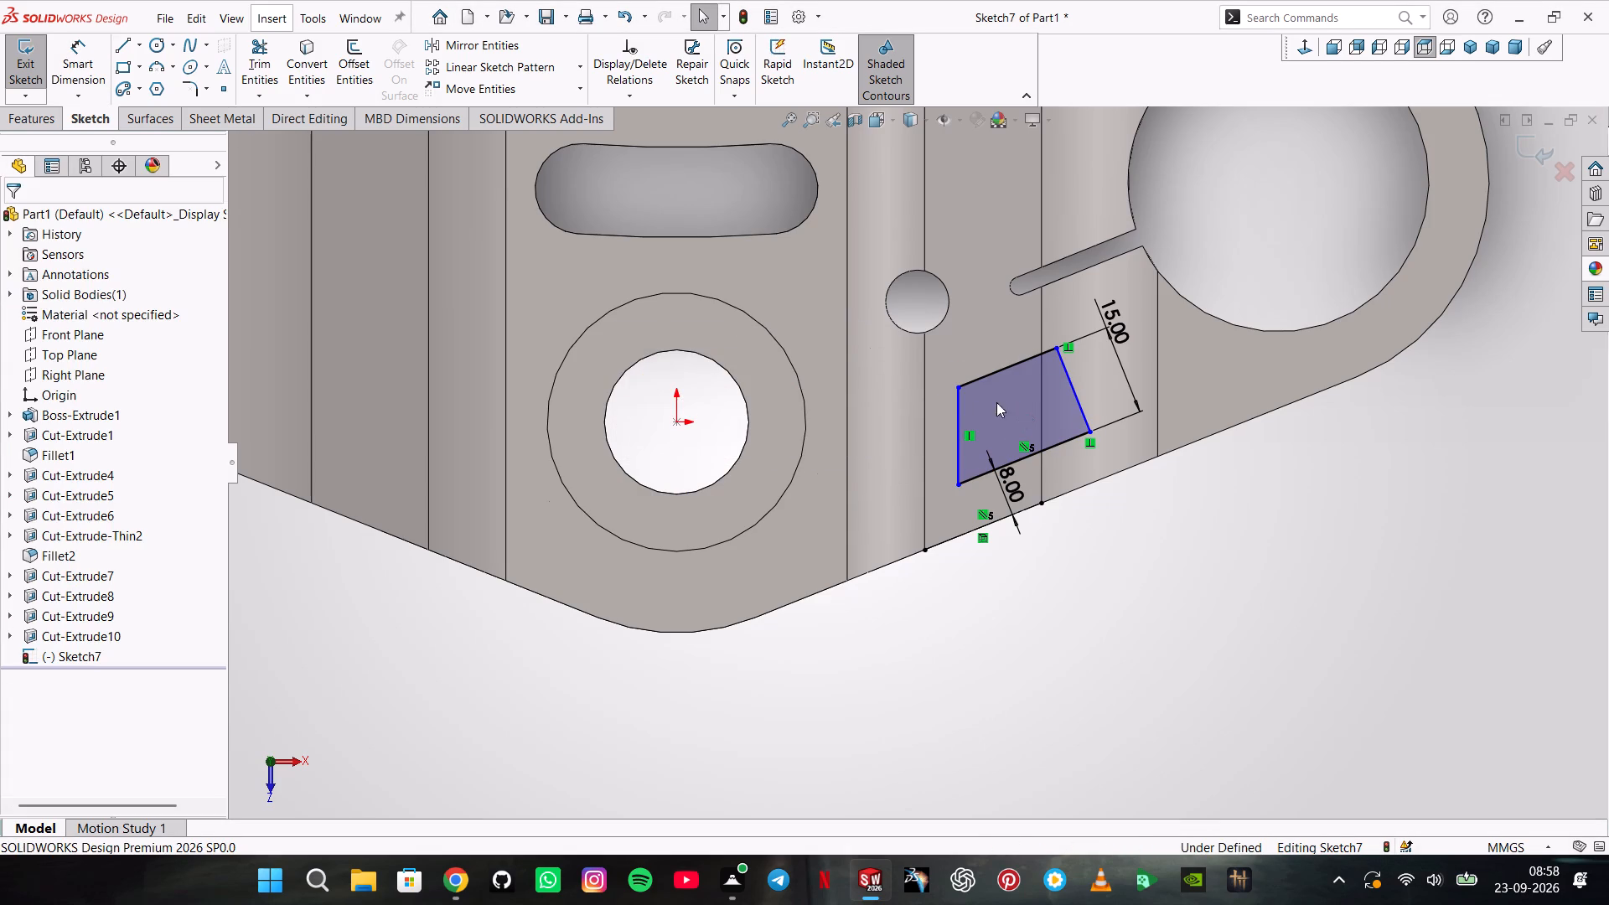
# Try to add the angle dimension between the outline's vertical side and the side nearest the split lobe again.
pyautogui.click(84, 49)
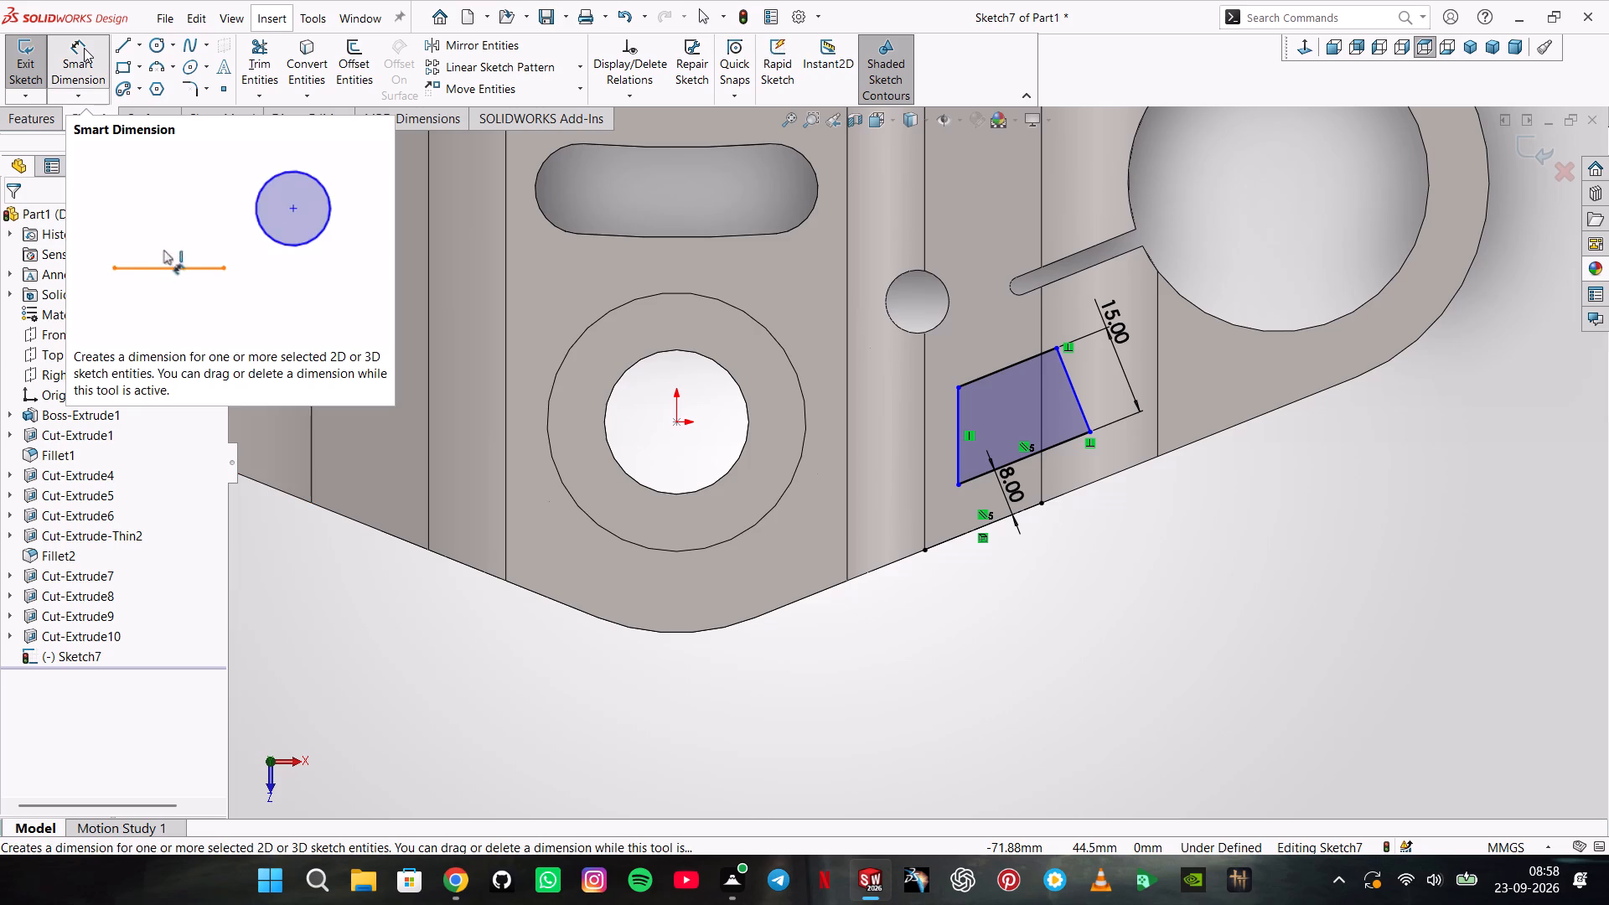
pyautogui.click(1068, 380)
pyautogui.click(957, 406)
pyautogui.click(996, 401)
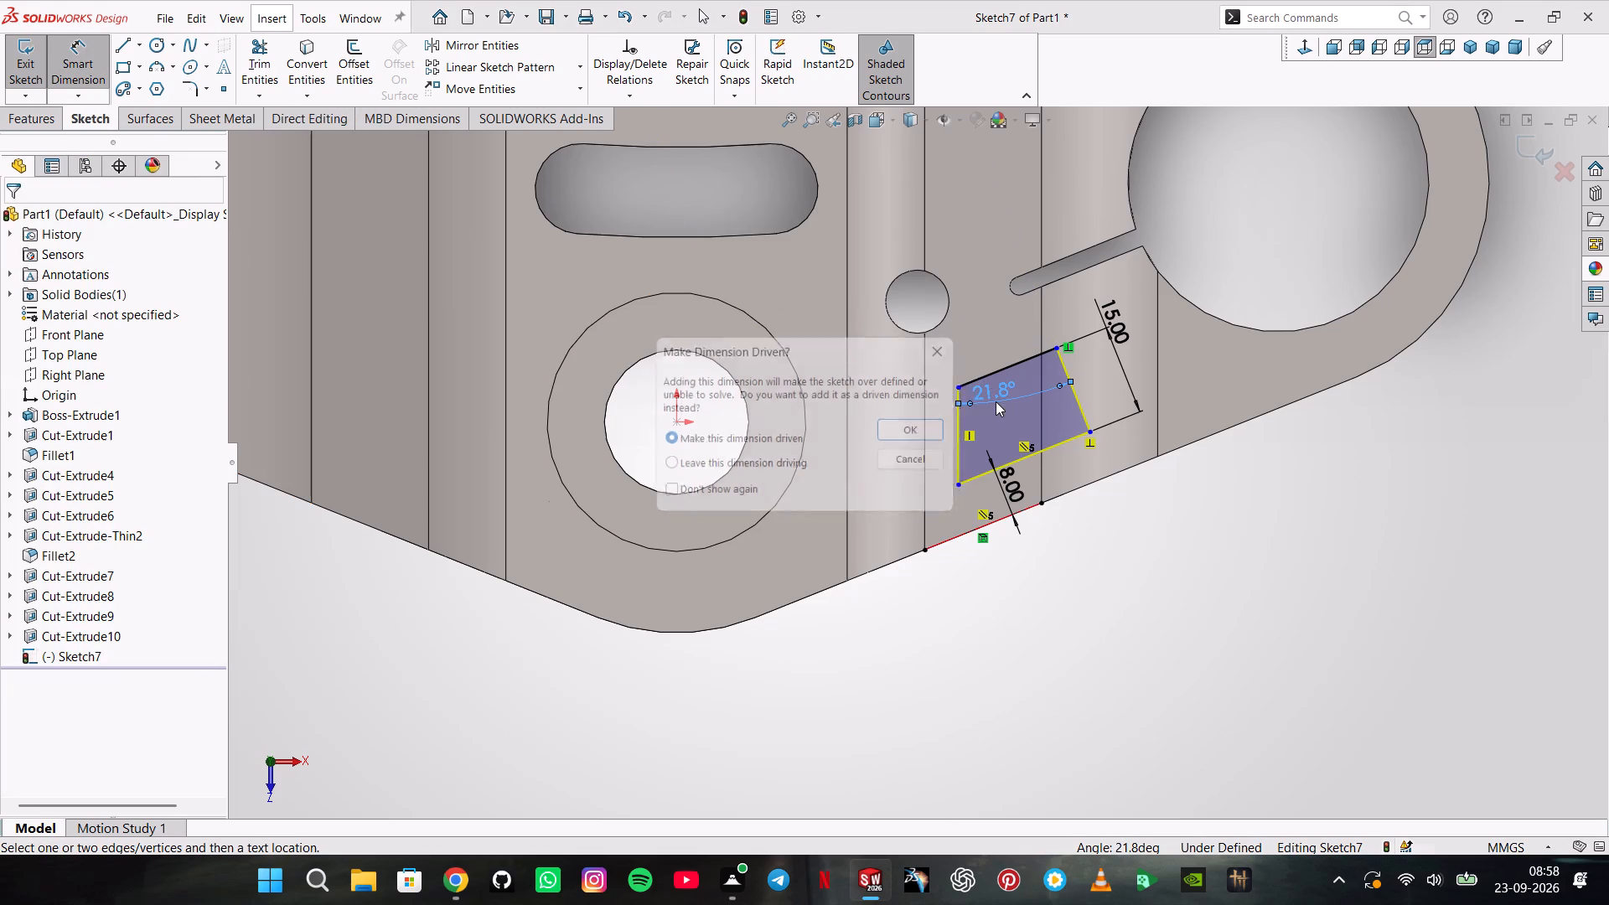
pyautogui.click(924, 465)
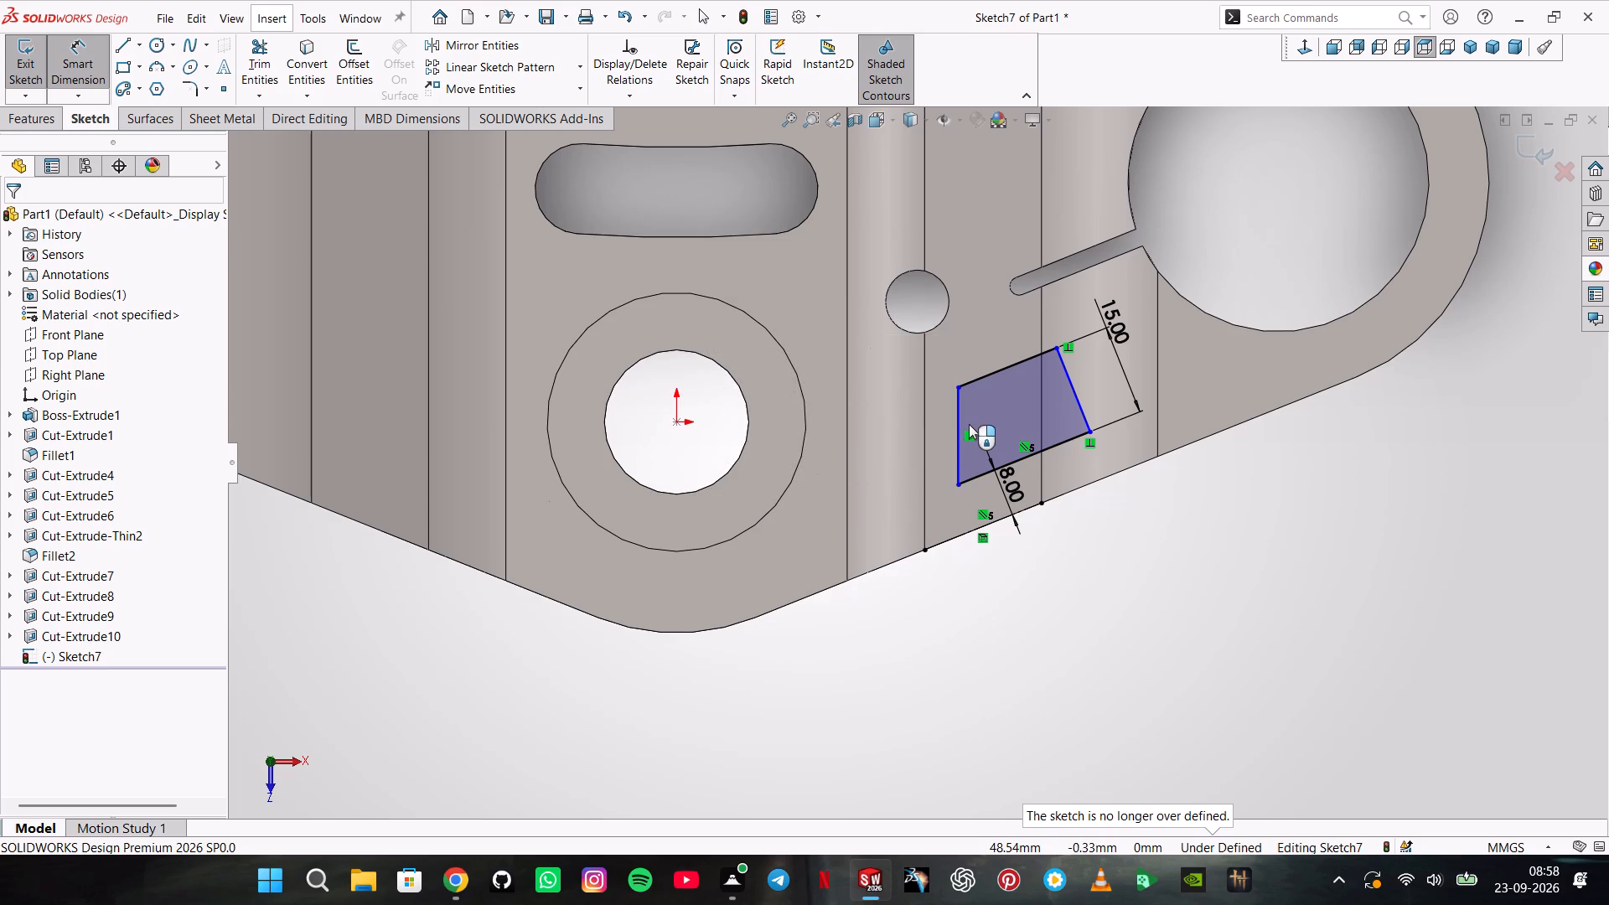
# Undo the angle dimension's deletion and creation, and the 15 mm value of the side nearest the split lobe.
pyautogui.hotkey('ctrl', 'z')
pyautogui.hotkey('ctrl', 'z')
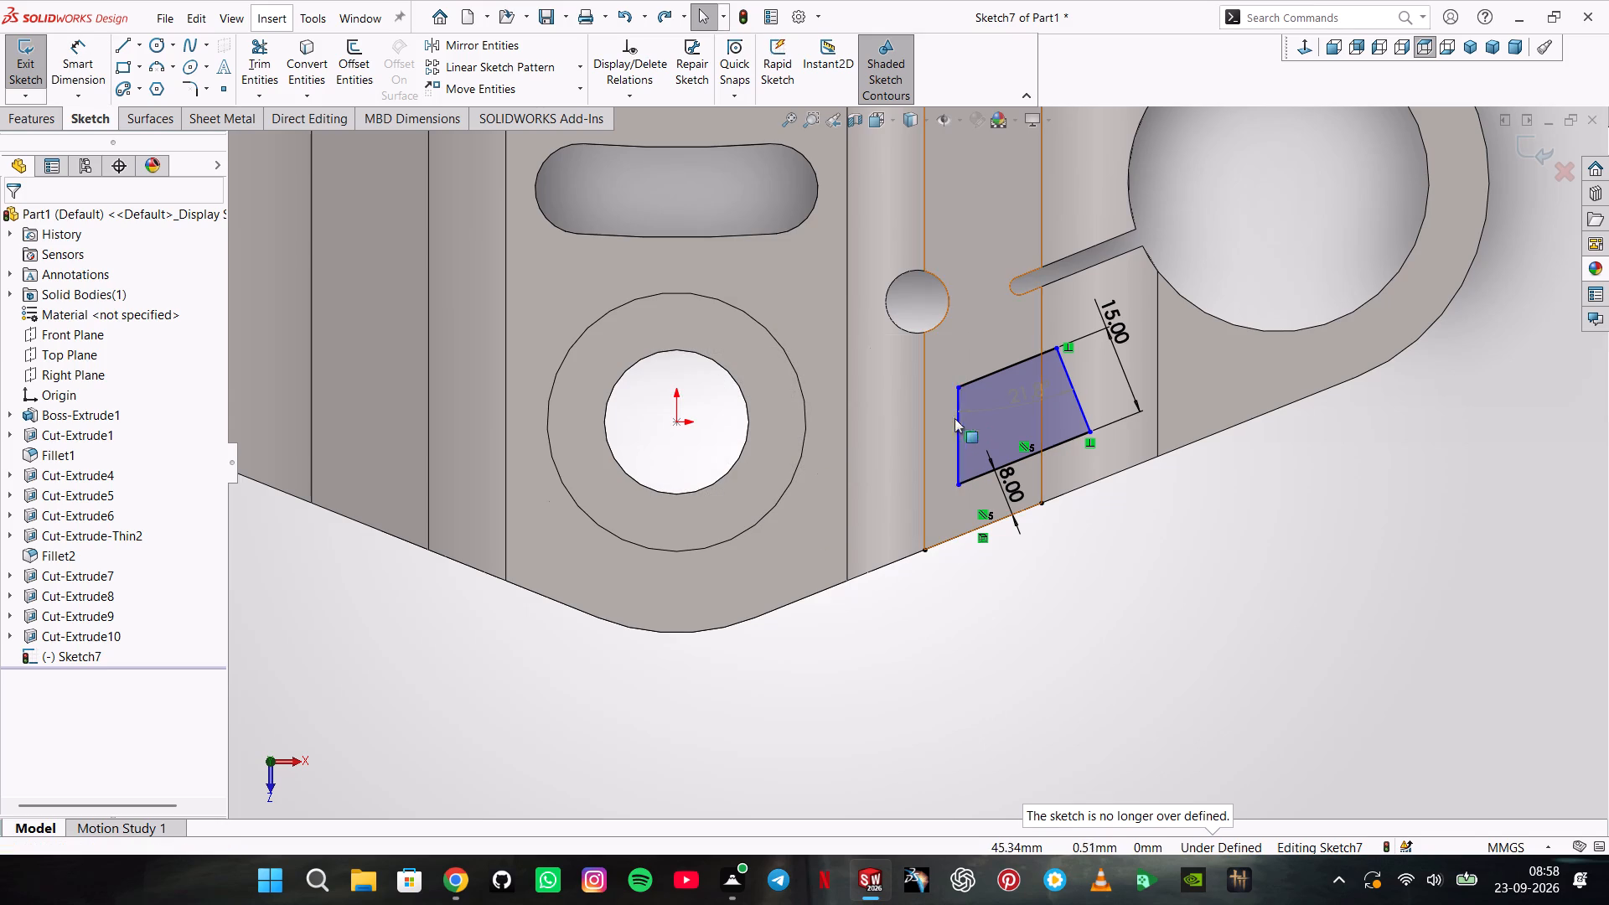
pyautogui.hotkey('ctrl', 'z')
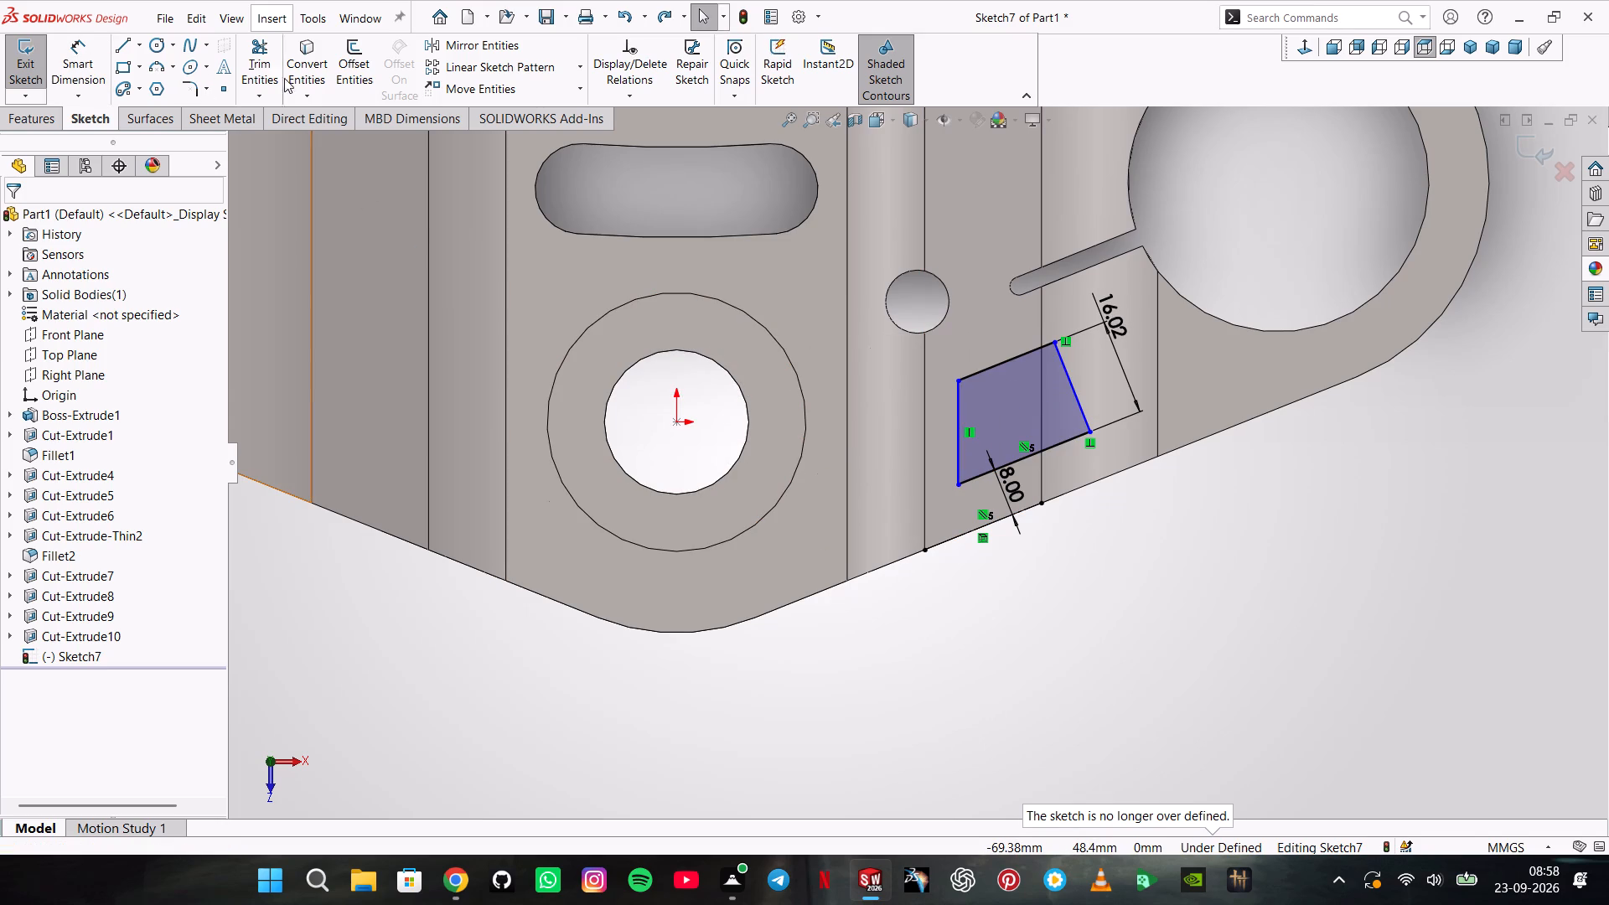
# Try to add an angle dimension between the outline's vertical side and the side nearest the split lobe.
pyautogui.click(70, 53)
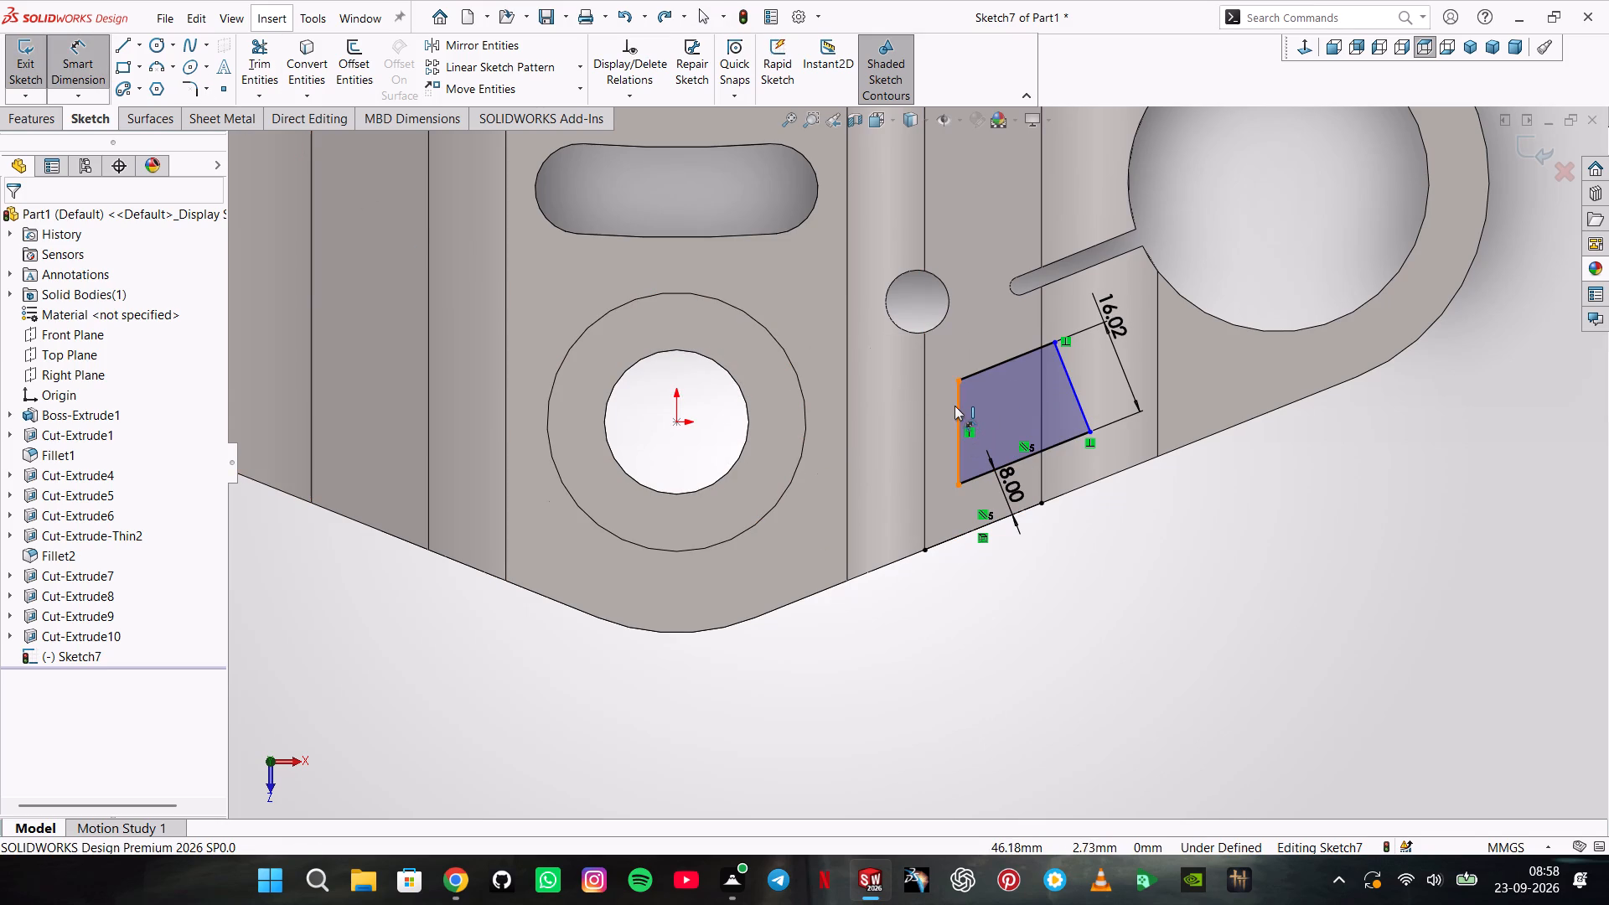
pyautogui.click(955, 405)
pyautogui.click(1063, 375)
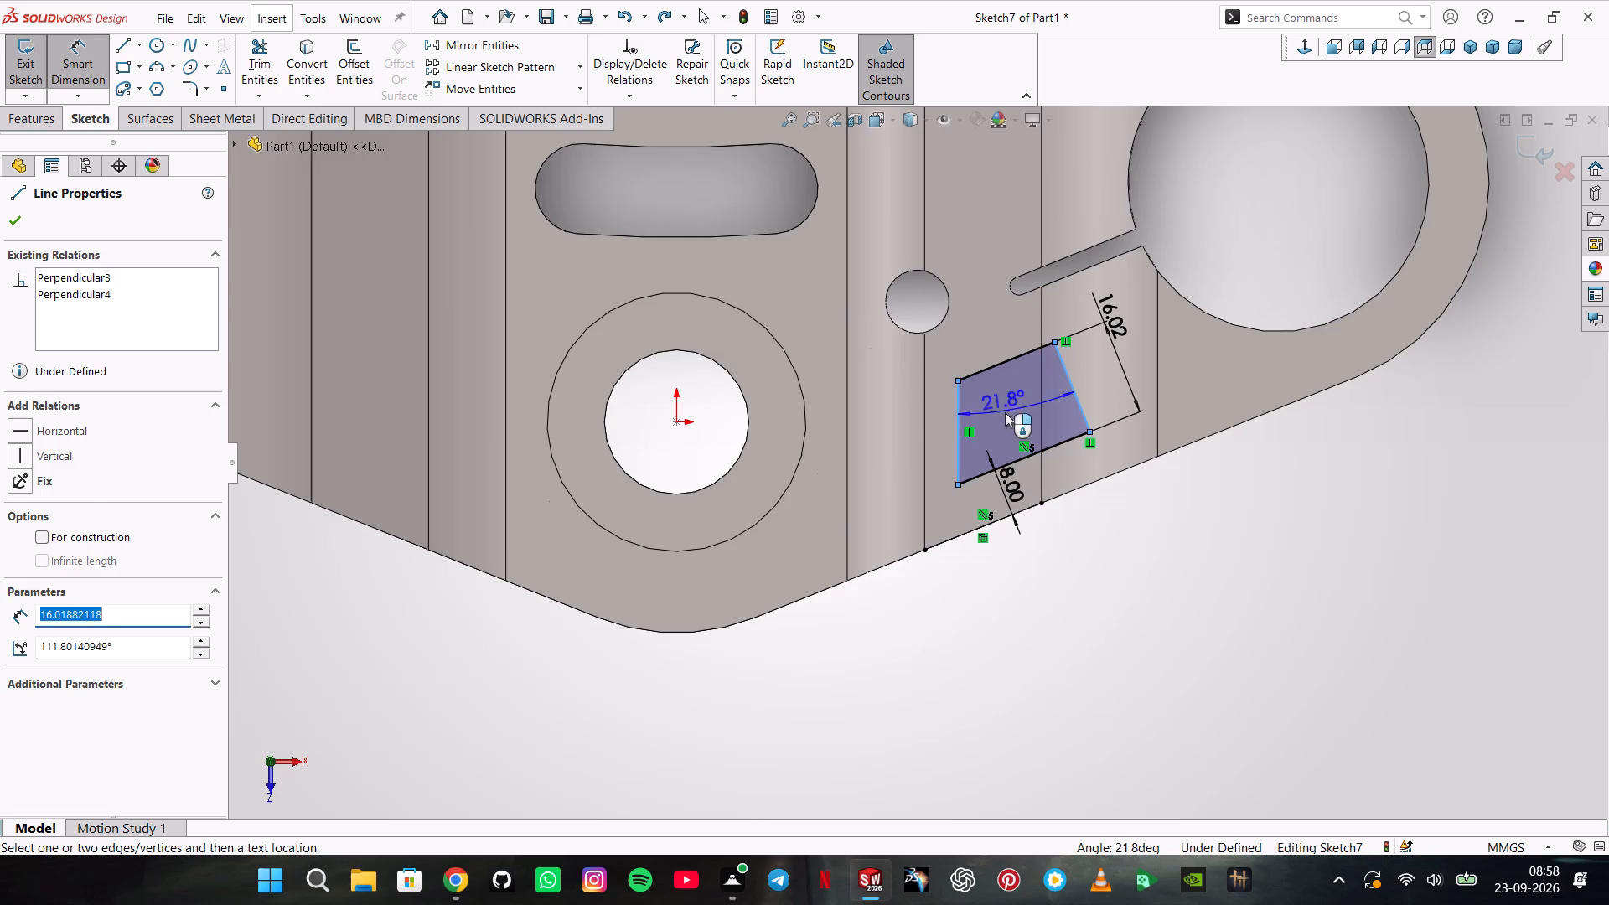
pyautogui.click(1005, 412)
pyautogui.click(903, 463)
# Undo the outline's remaining dimensions, its relations and the four-sided outline itself, back to the construction line on the sloped edge.
pyautogui.hotkey('ctrl', 'z')
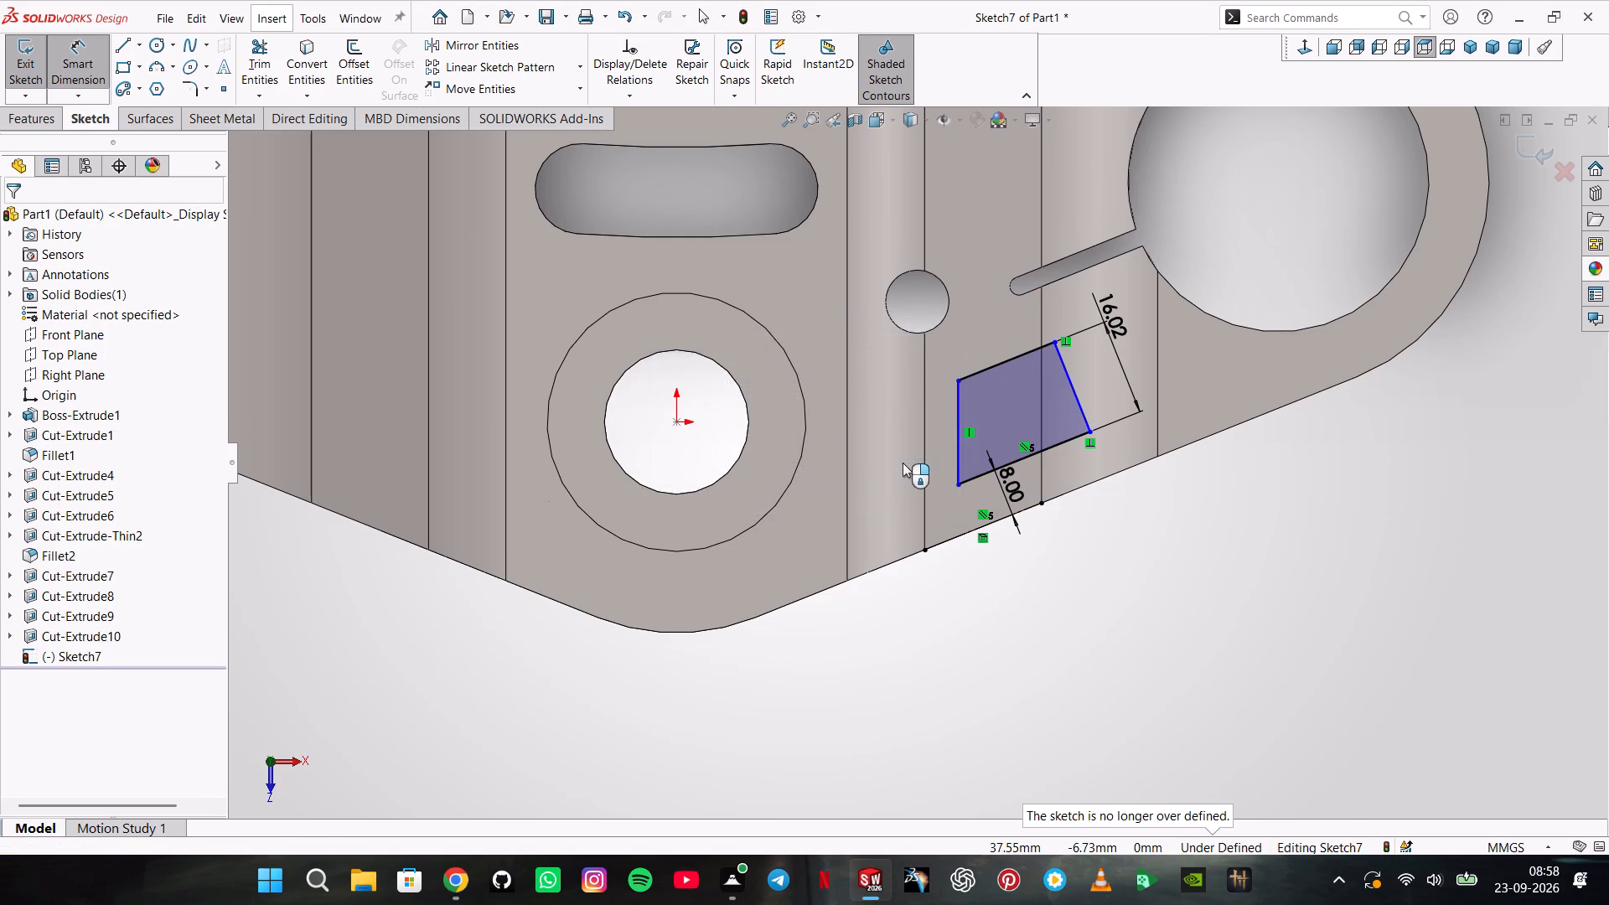
pyautogui.hotkey('ctrl', 'z')
pyautogui.hotkey('ctrl', 'z')
pyautogui.hotkey('ctrl', 'z')
pyautogui.hotkey('ctrl', 'z')
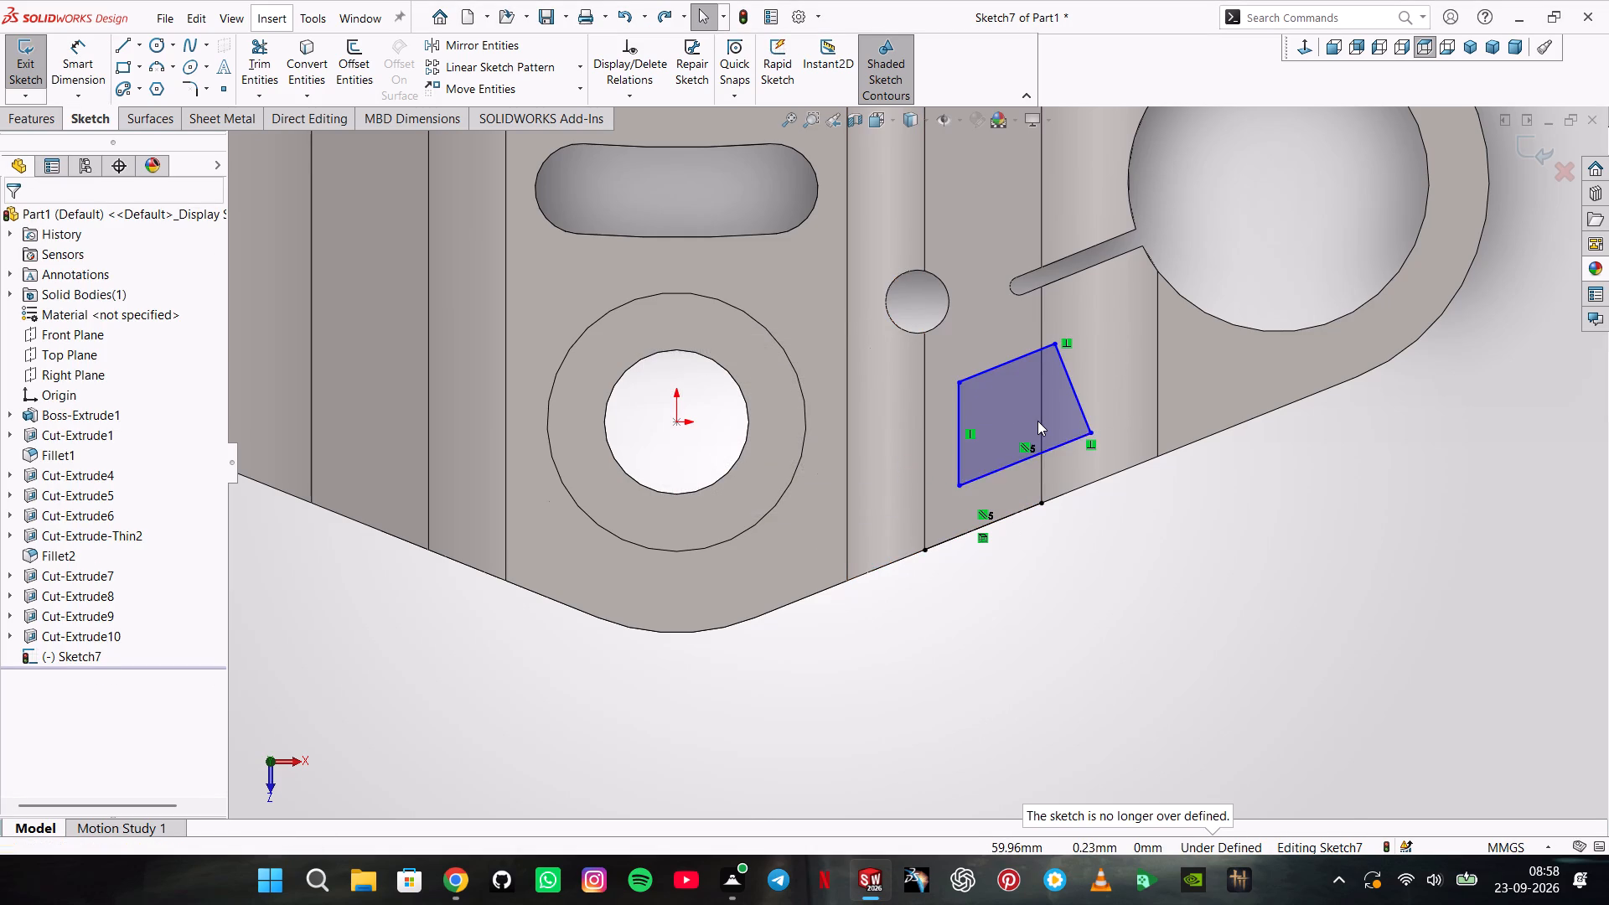
pyautogui.hotkey('ctrl', 'z')
pyautogui.hotkey('ctrl', 'z')
pyautogui.hotkey('ctrl', 'z')
pyautogui.hotkey('ctrl', 'z')
pyautogui.hotkey('ctrl', 'z')
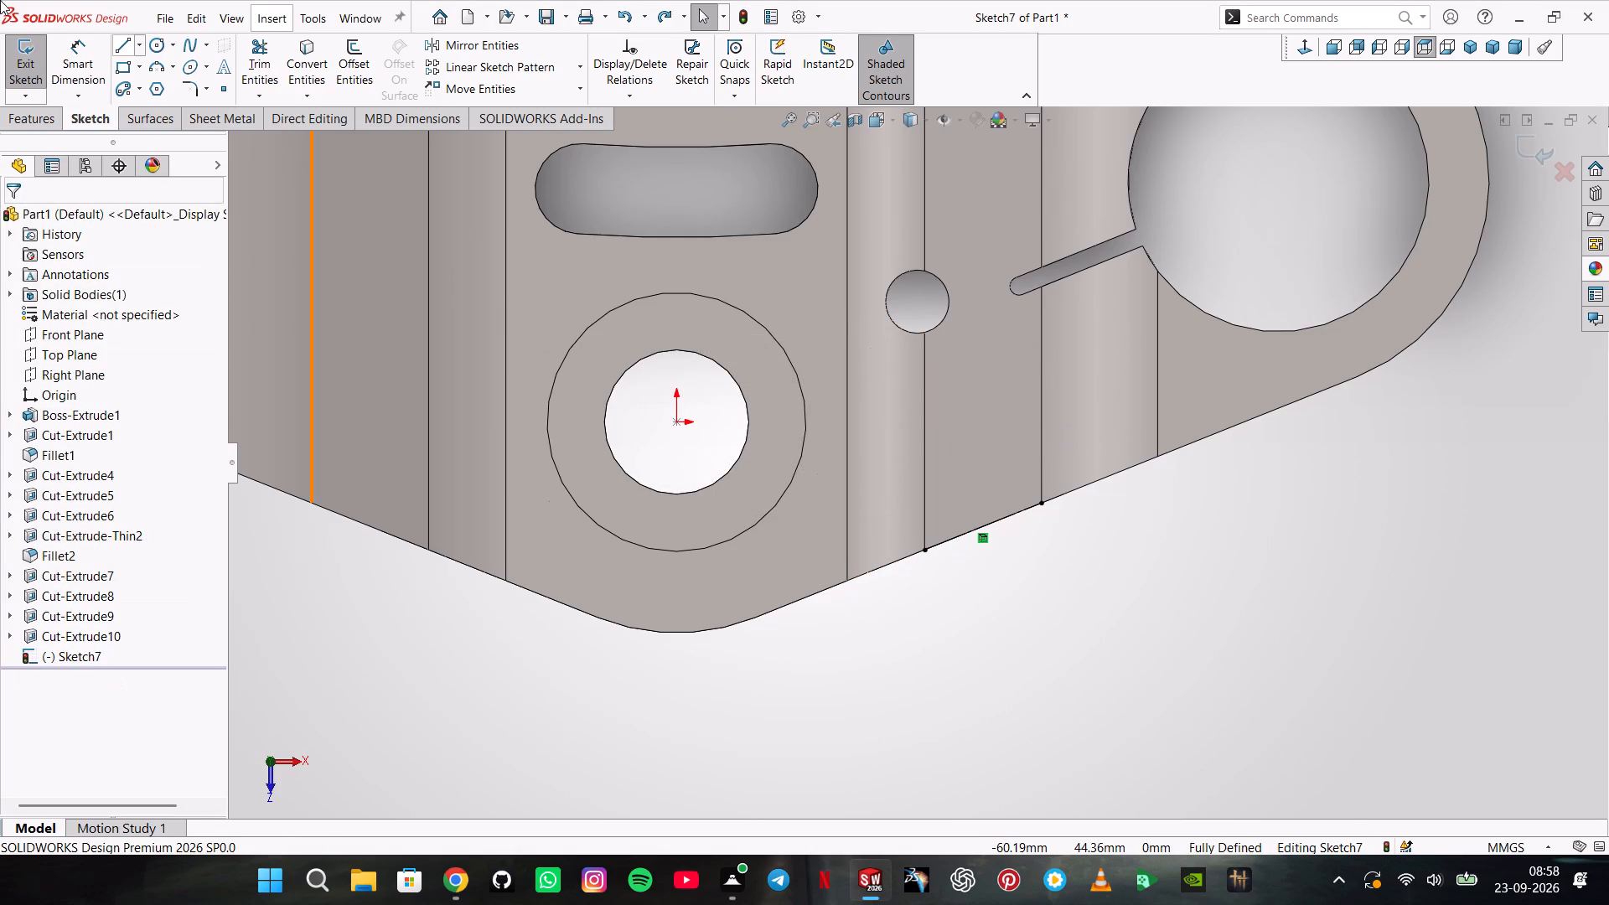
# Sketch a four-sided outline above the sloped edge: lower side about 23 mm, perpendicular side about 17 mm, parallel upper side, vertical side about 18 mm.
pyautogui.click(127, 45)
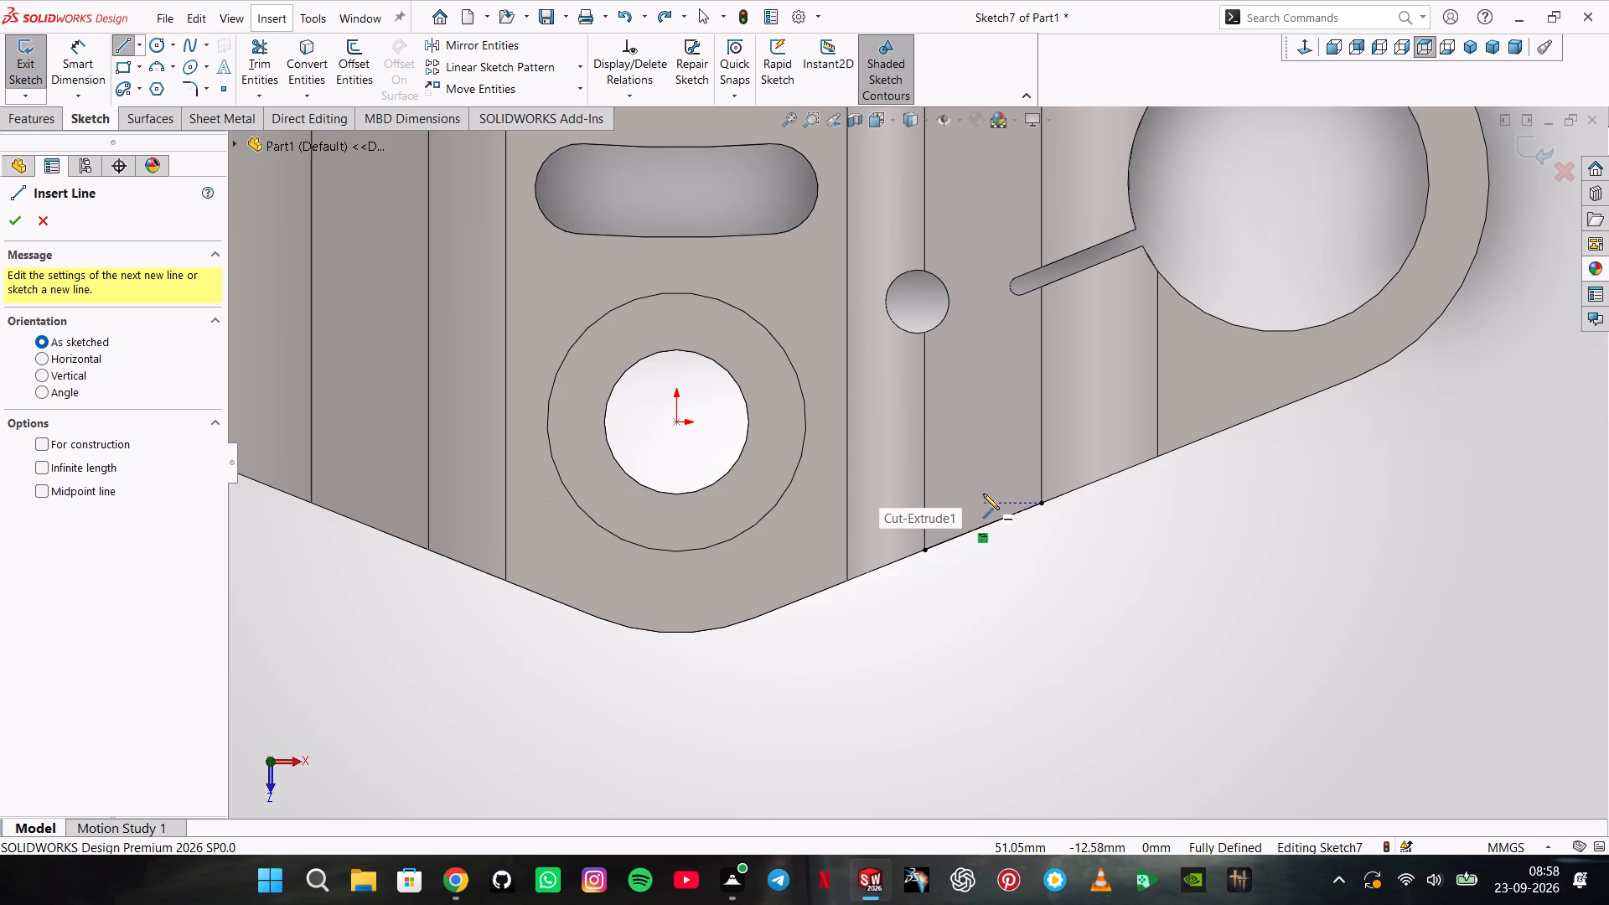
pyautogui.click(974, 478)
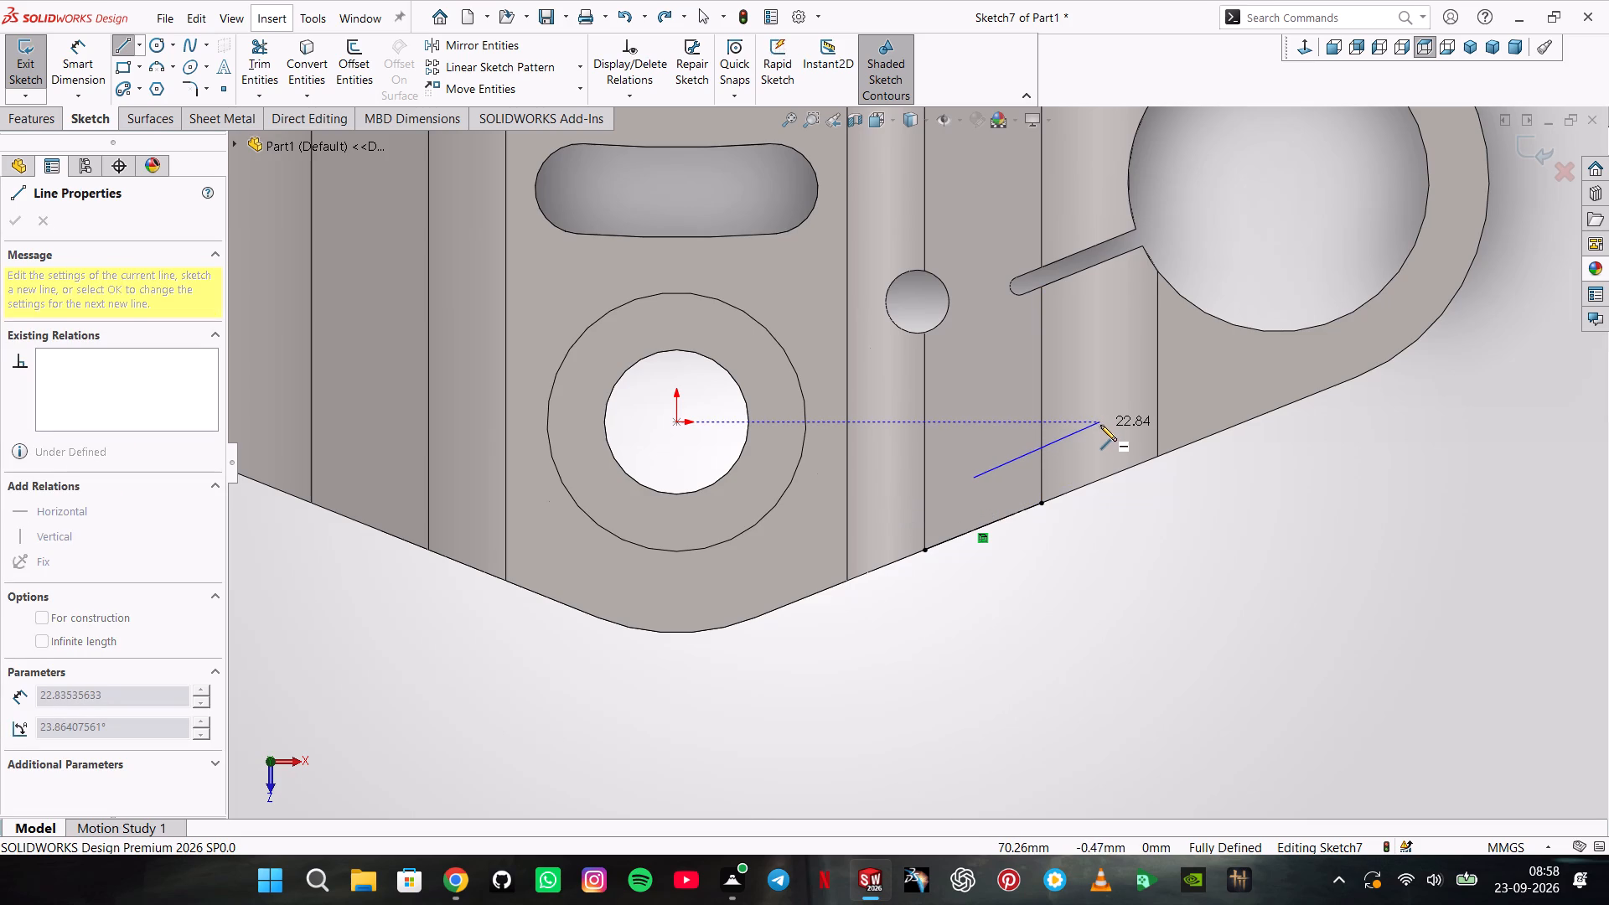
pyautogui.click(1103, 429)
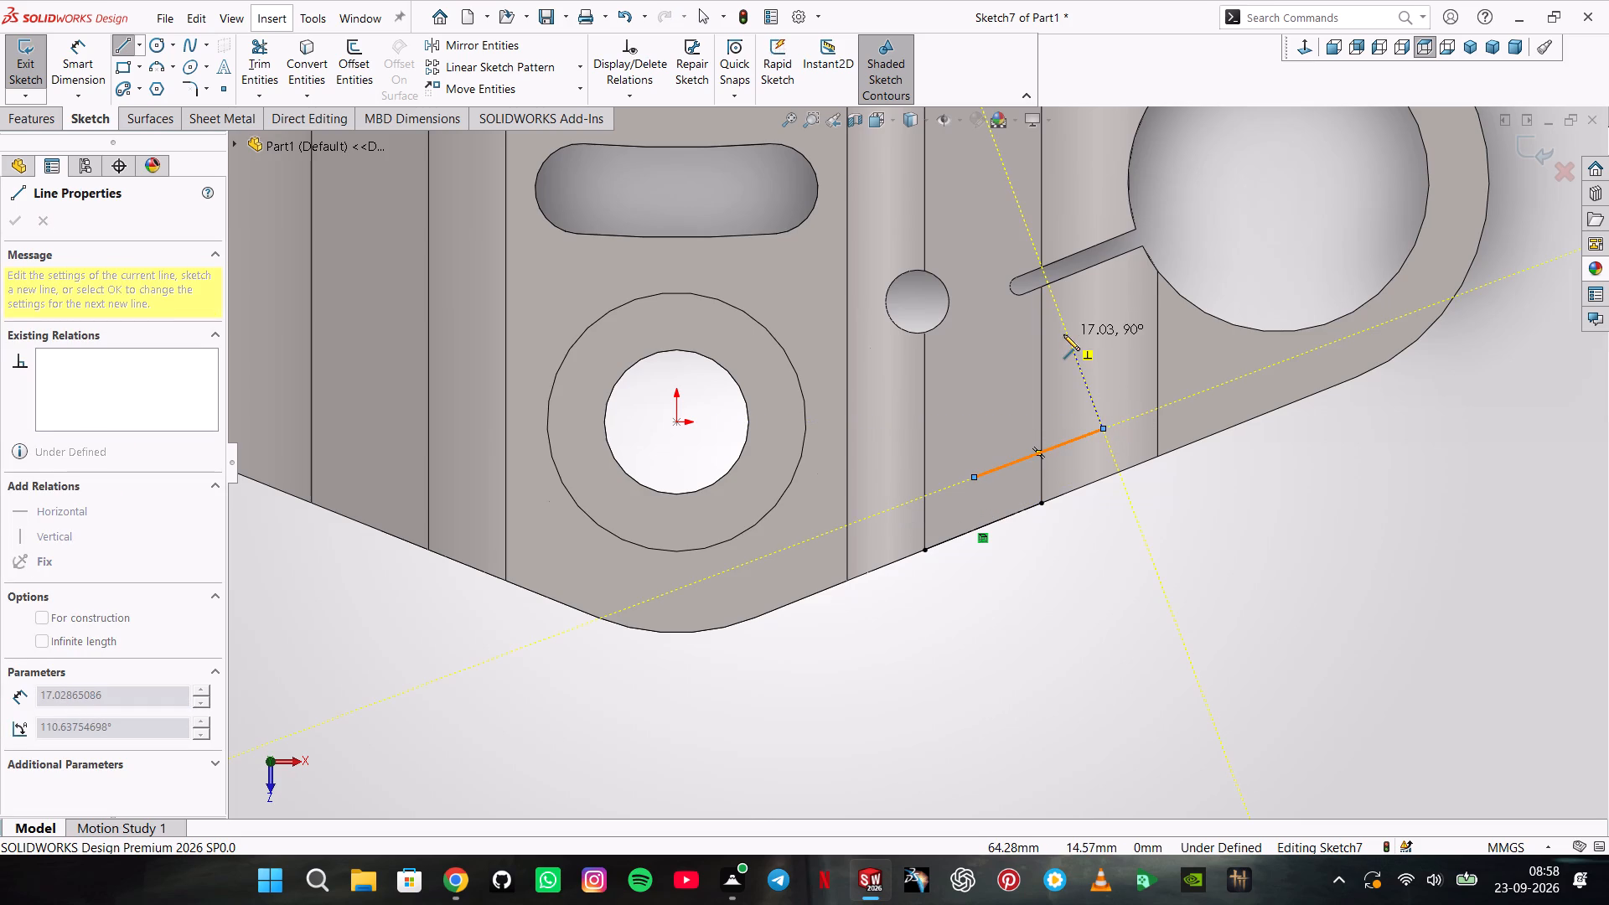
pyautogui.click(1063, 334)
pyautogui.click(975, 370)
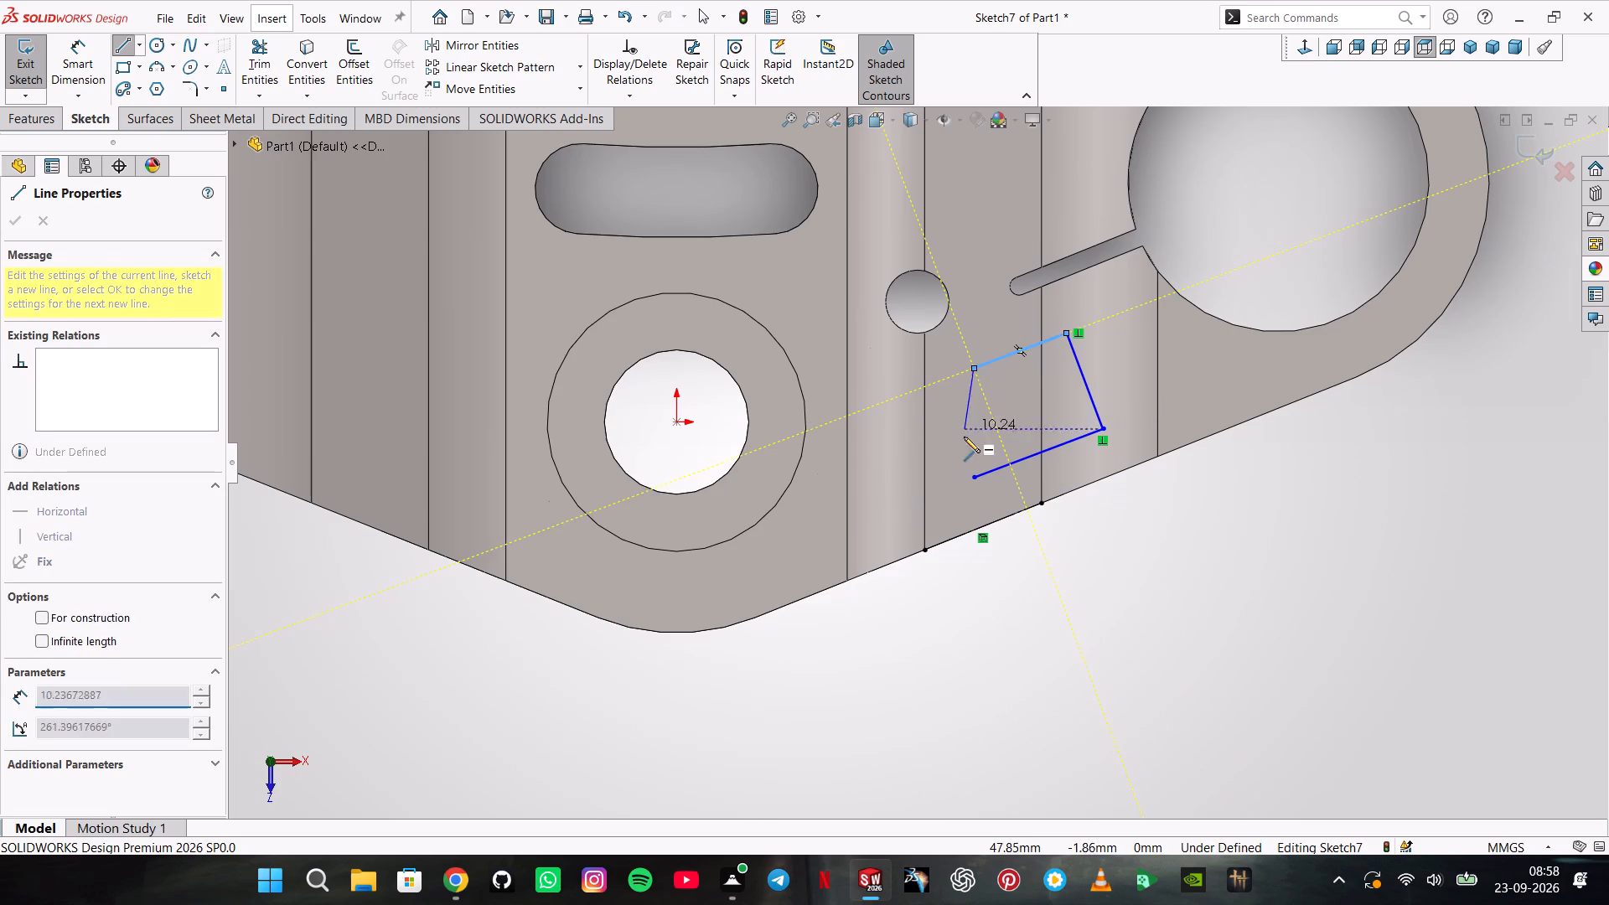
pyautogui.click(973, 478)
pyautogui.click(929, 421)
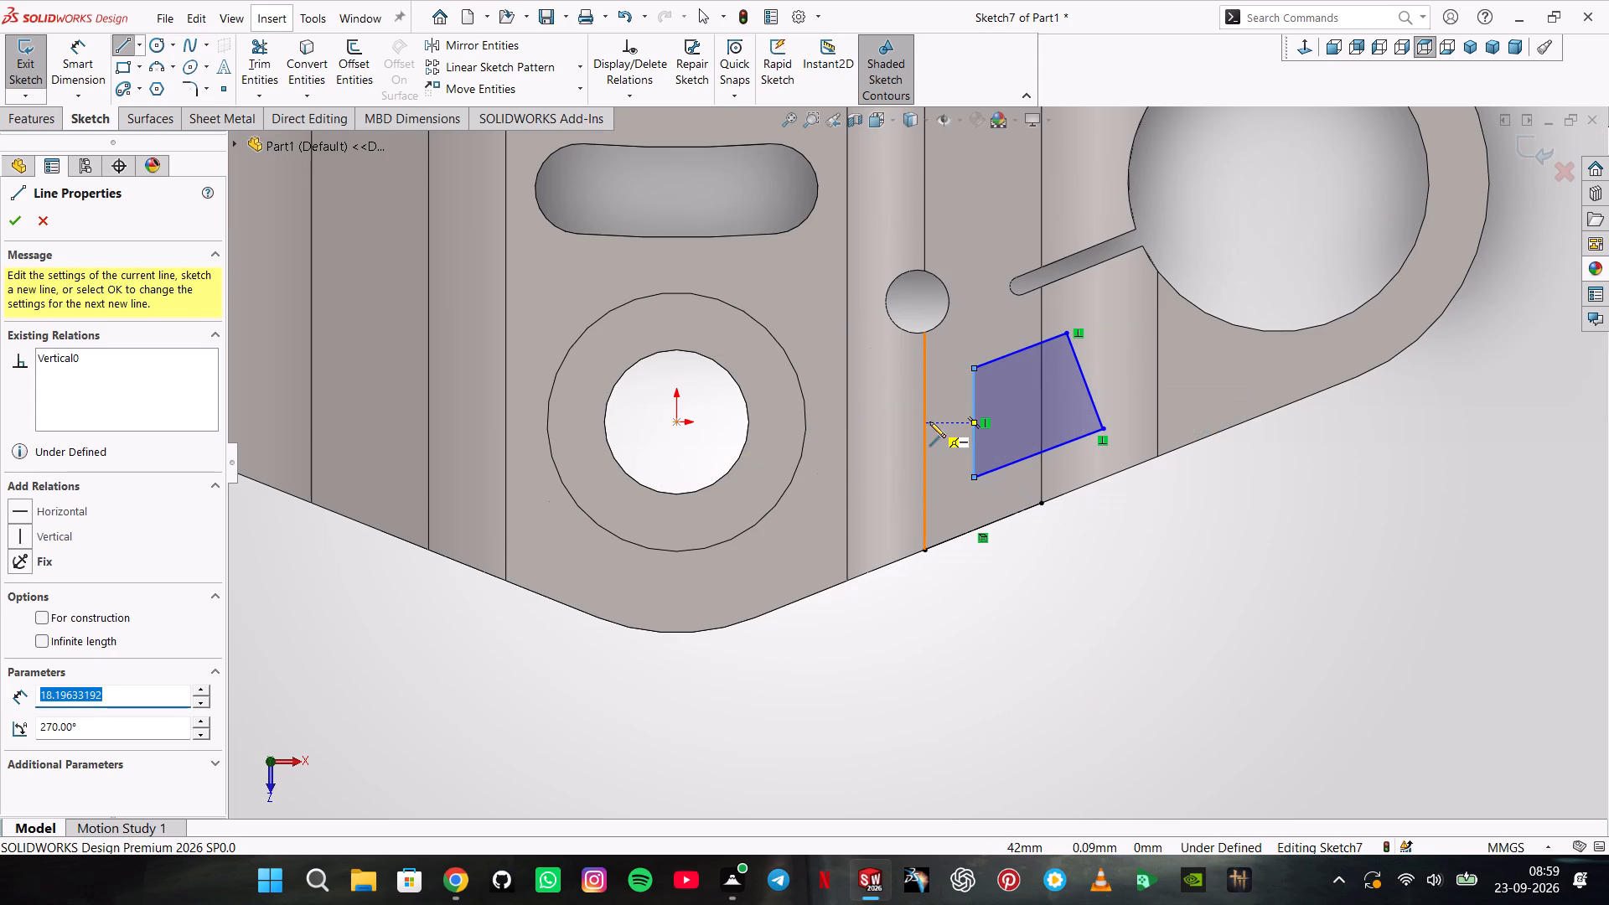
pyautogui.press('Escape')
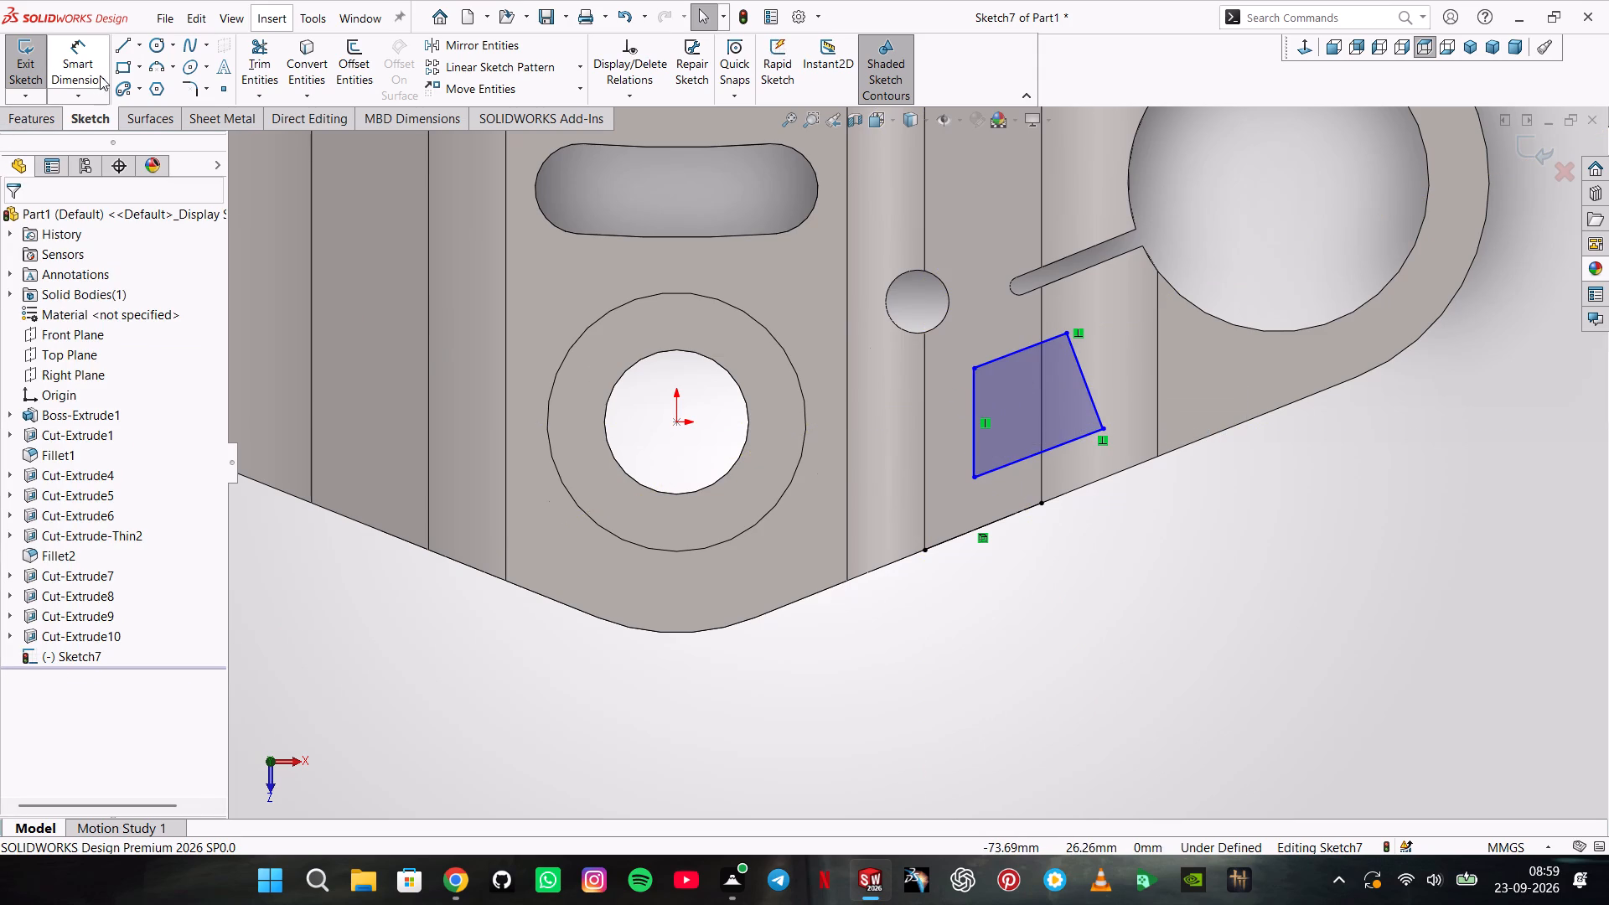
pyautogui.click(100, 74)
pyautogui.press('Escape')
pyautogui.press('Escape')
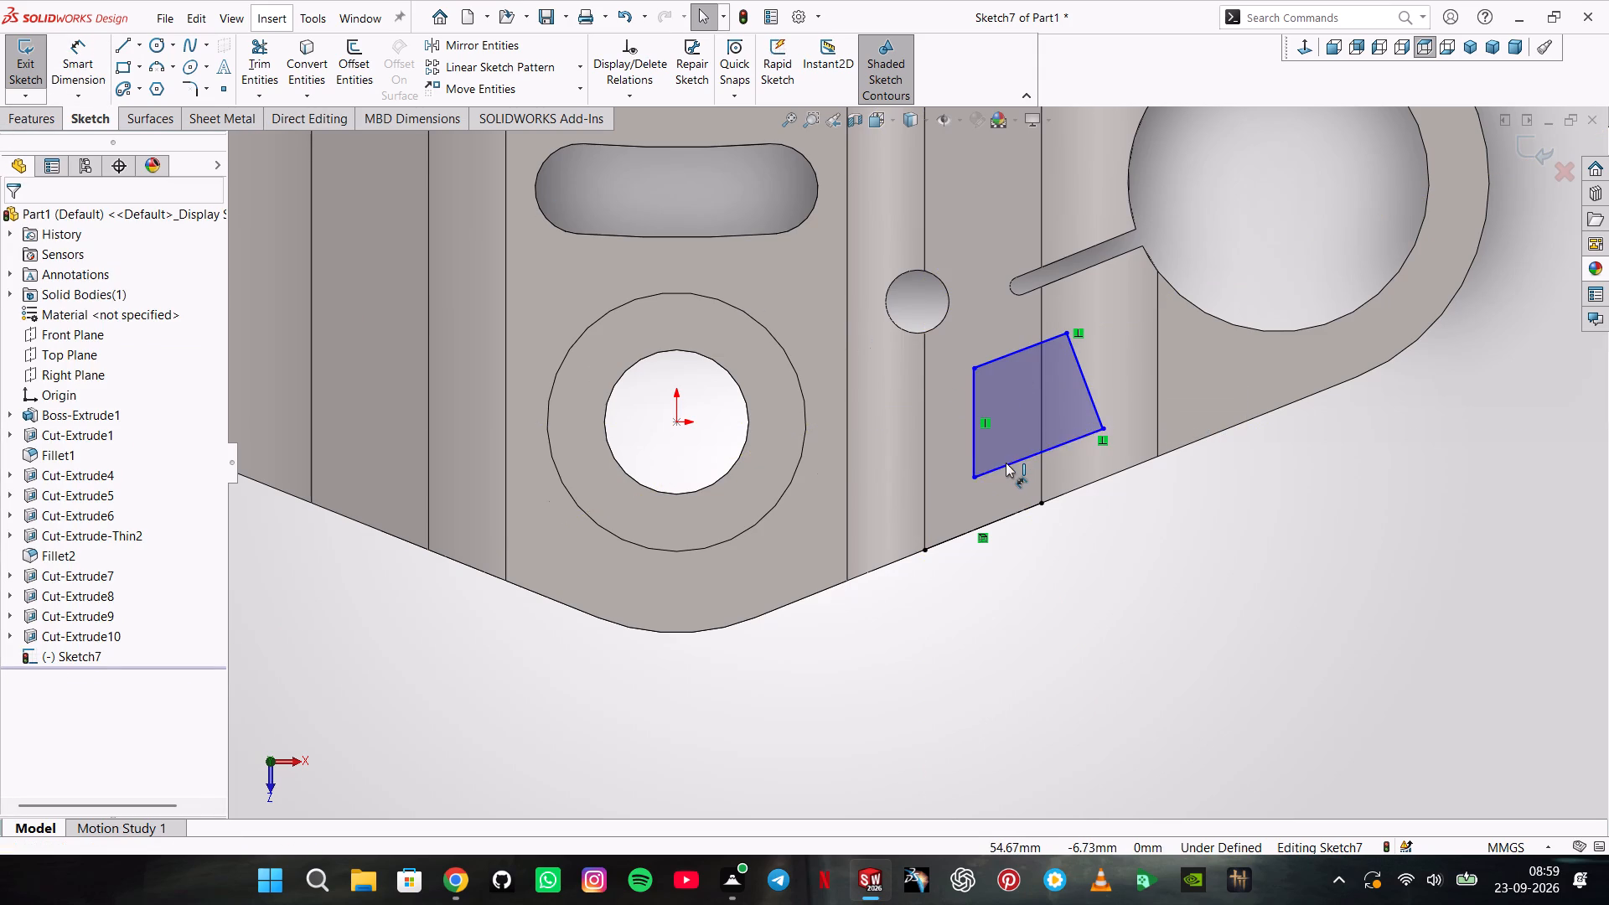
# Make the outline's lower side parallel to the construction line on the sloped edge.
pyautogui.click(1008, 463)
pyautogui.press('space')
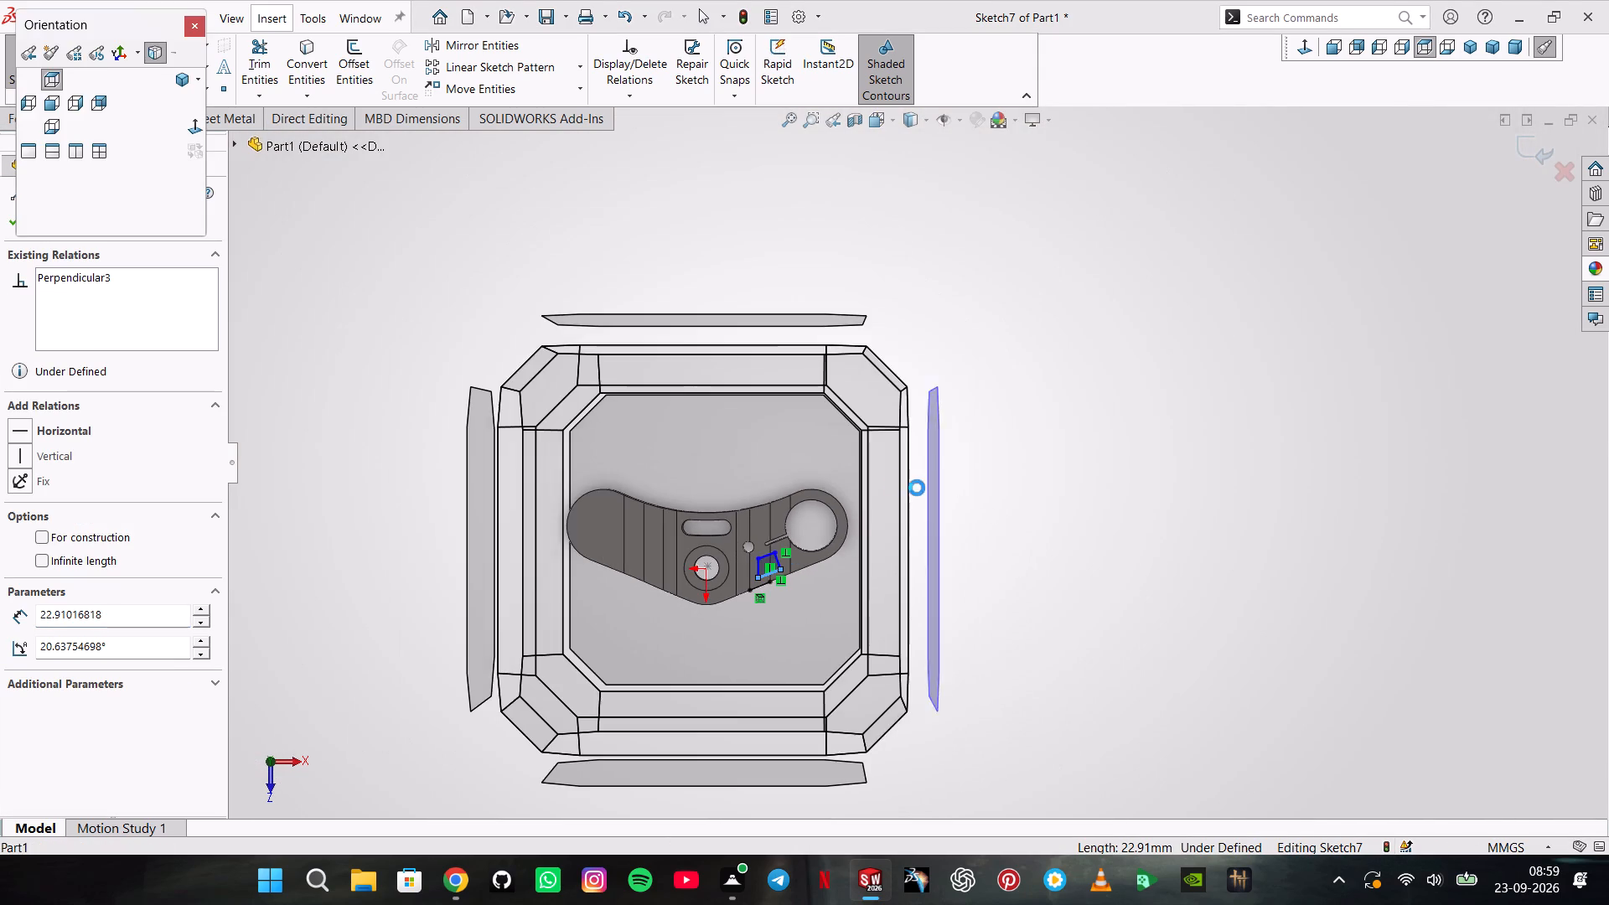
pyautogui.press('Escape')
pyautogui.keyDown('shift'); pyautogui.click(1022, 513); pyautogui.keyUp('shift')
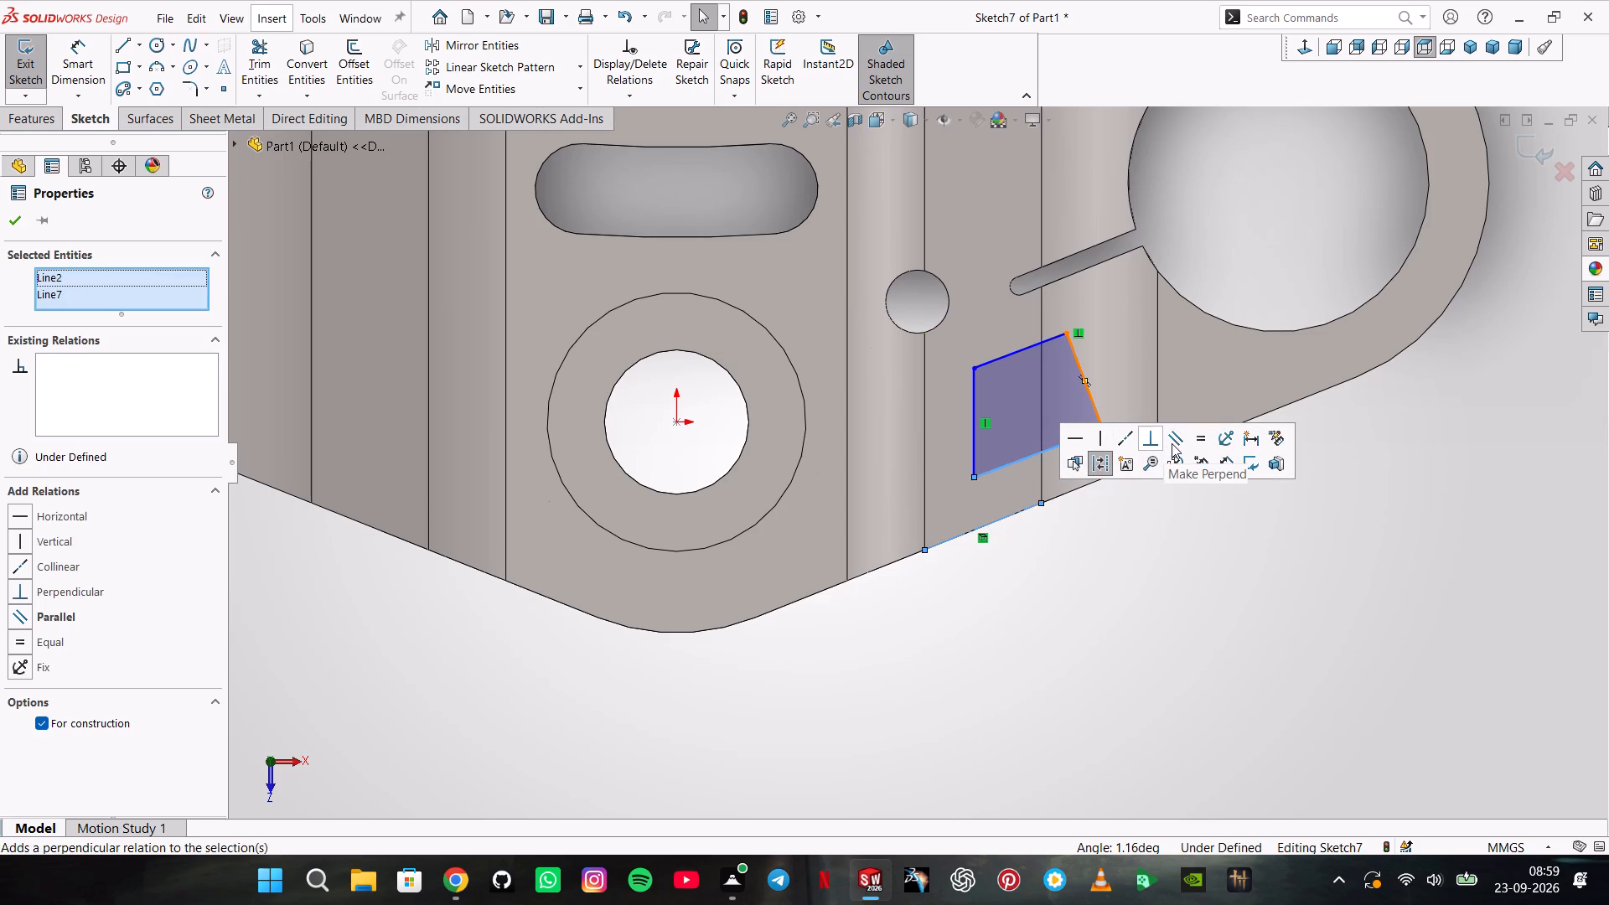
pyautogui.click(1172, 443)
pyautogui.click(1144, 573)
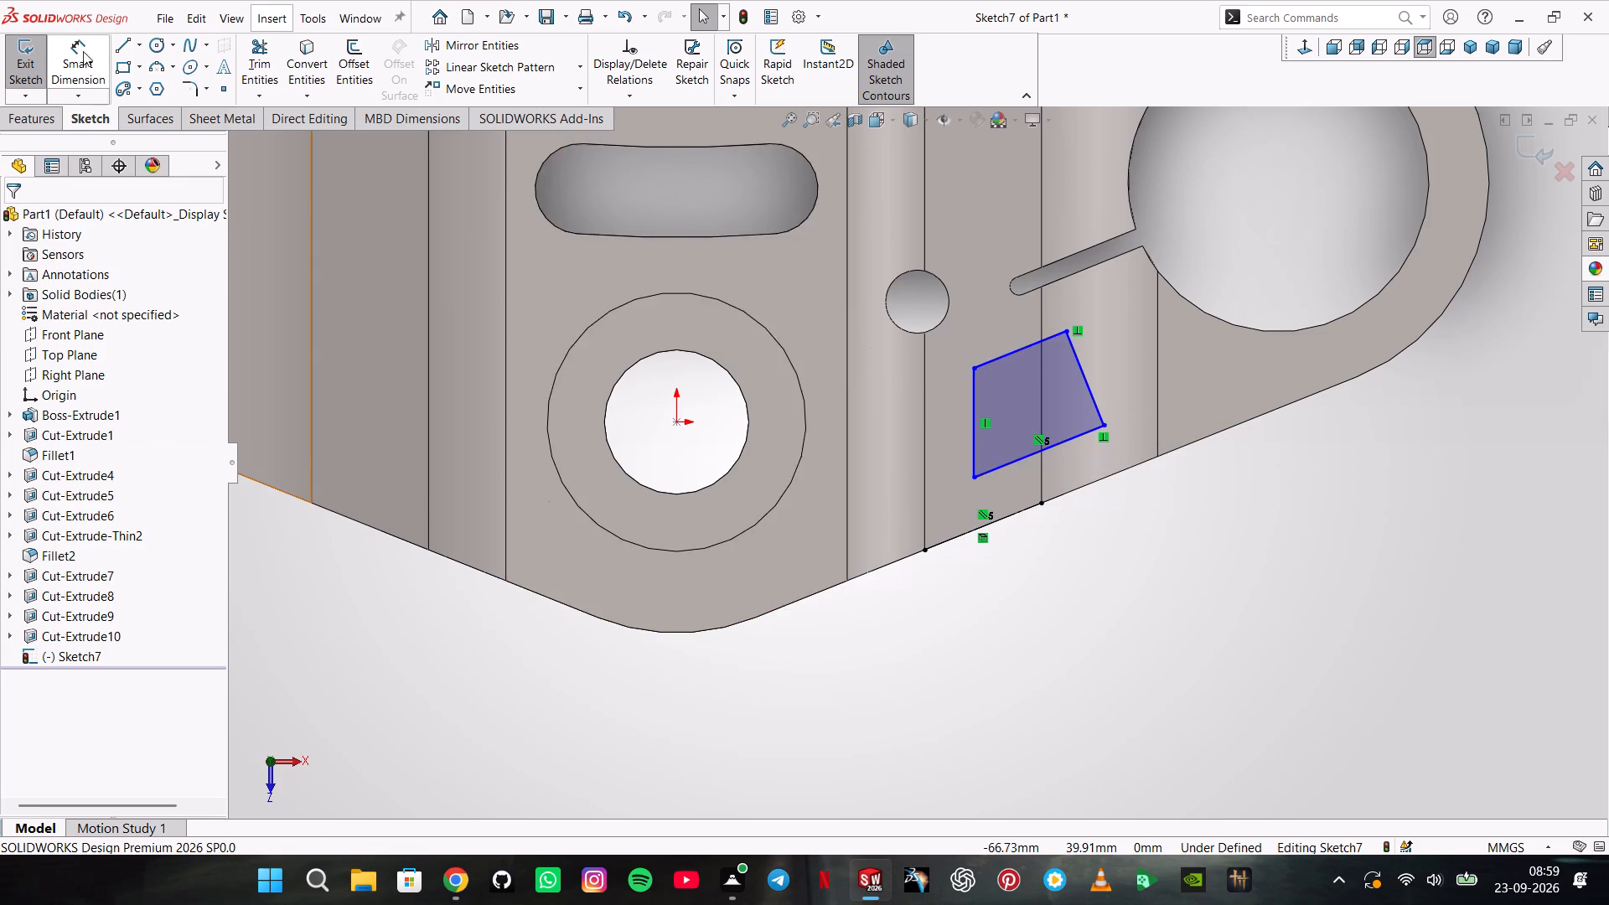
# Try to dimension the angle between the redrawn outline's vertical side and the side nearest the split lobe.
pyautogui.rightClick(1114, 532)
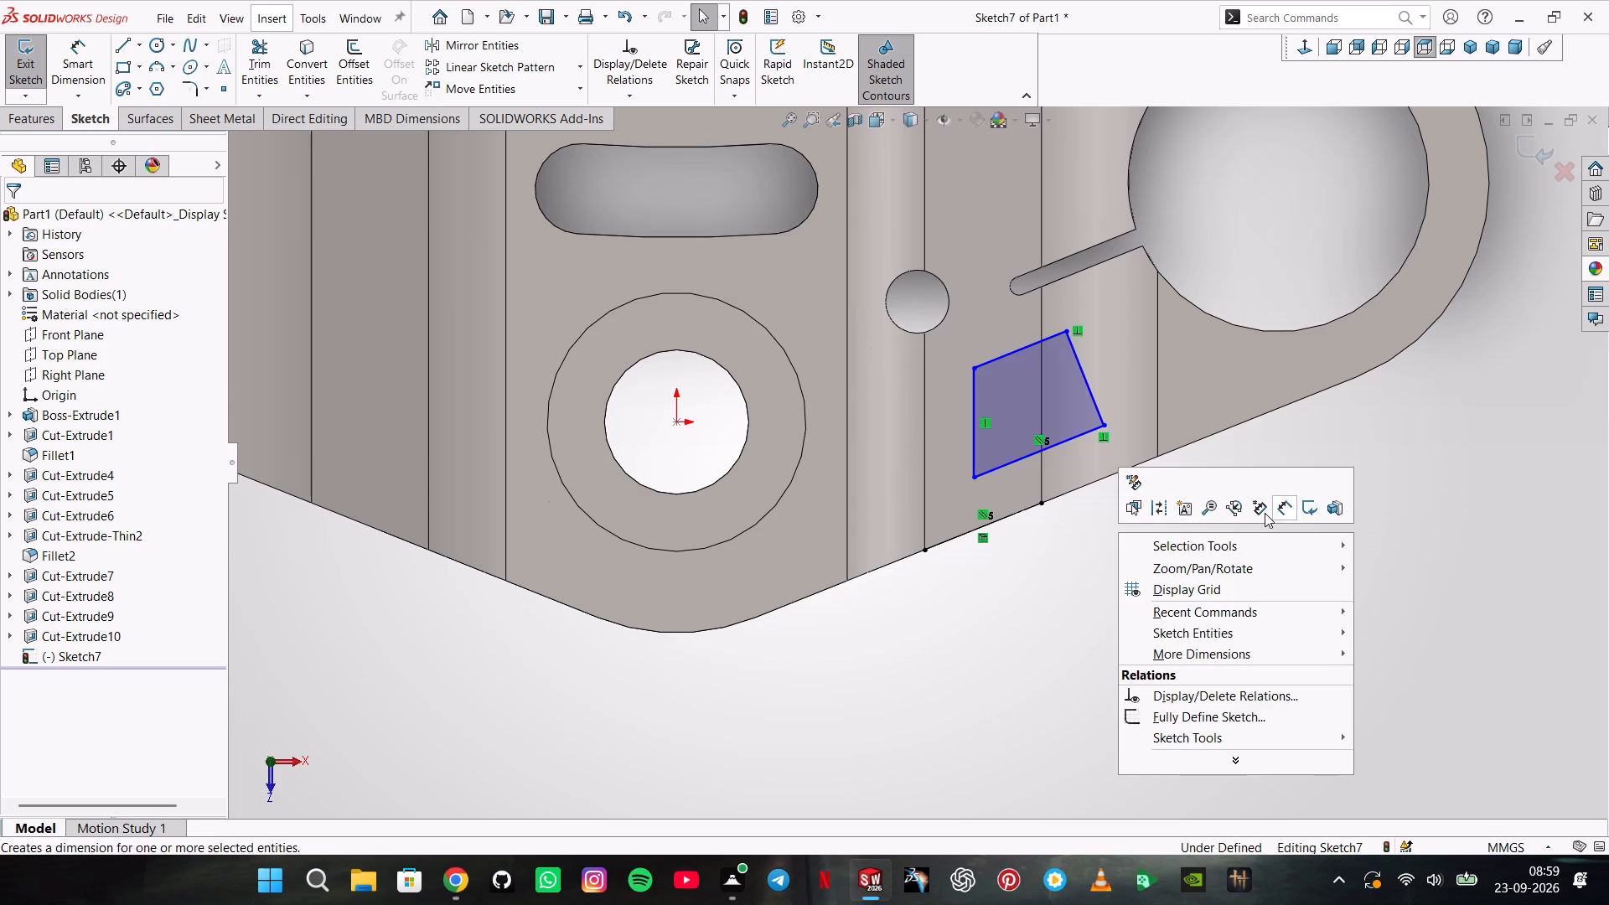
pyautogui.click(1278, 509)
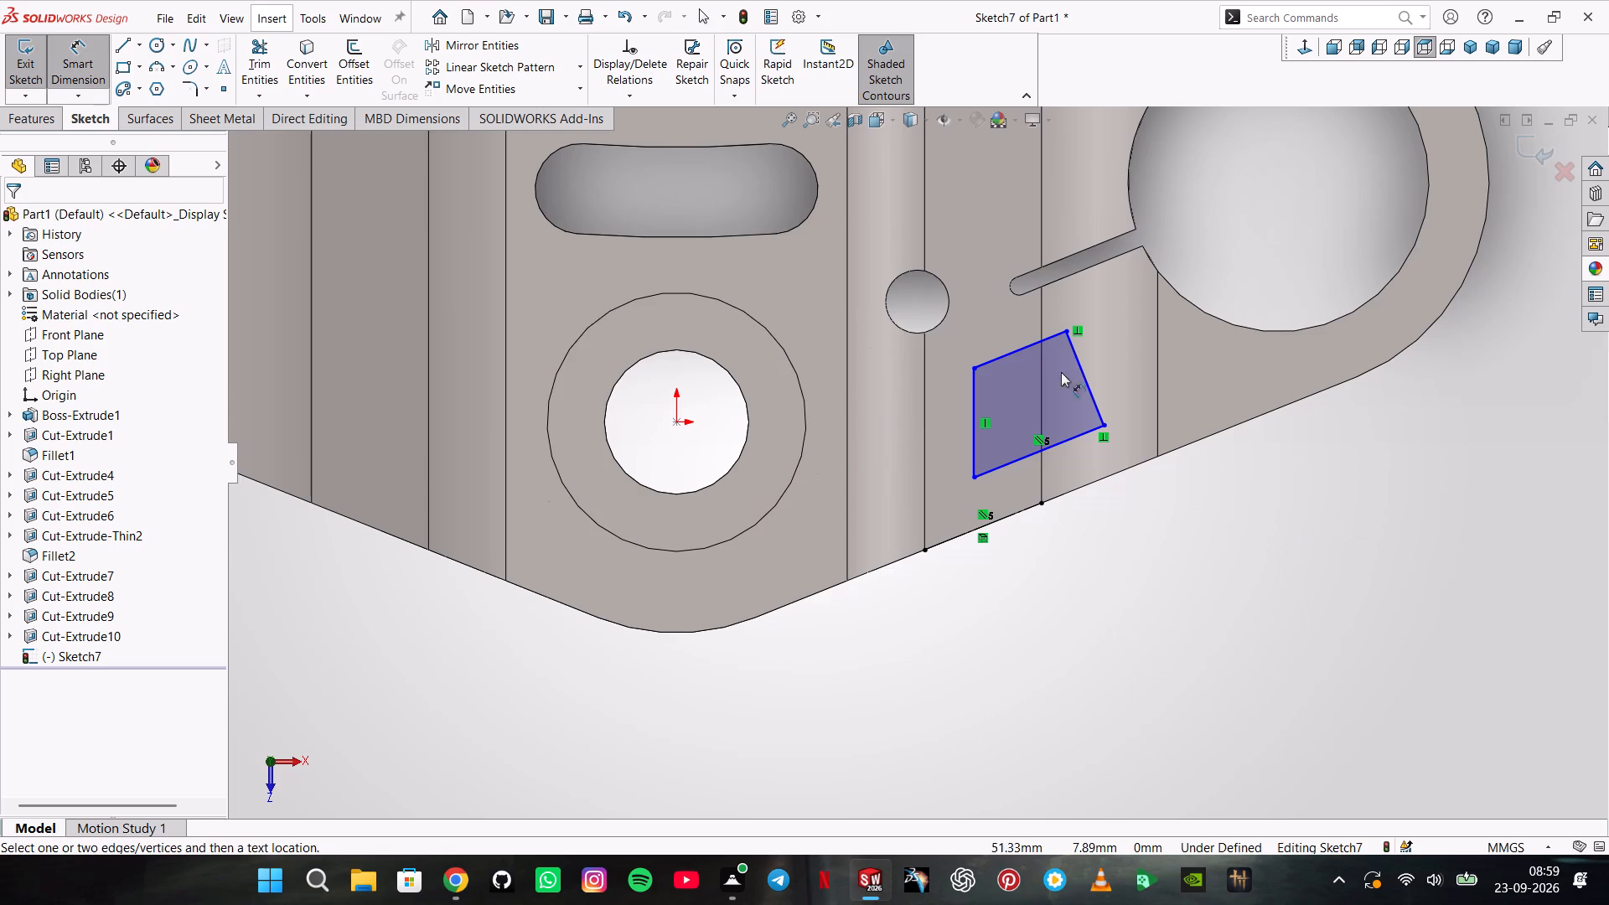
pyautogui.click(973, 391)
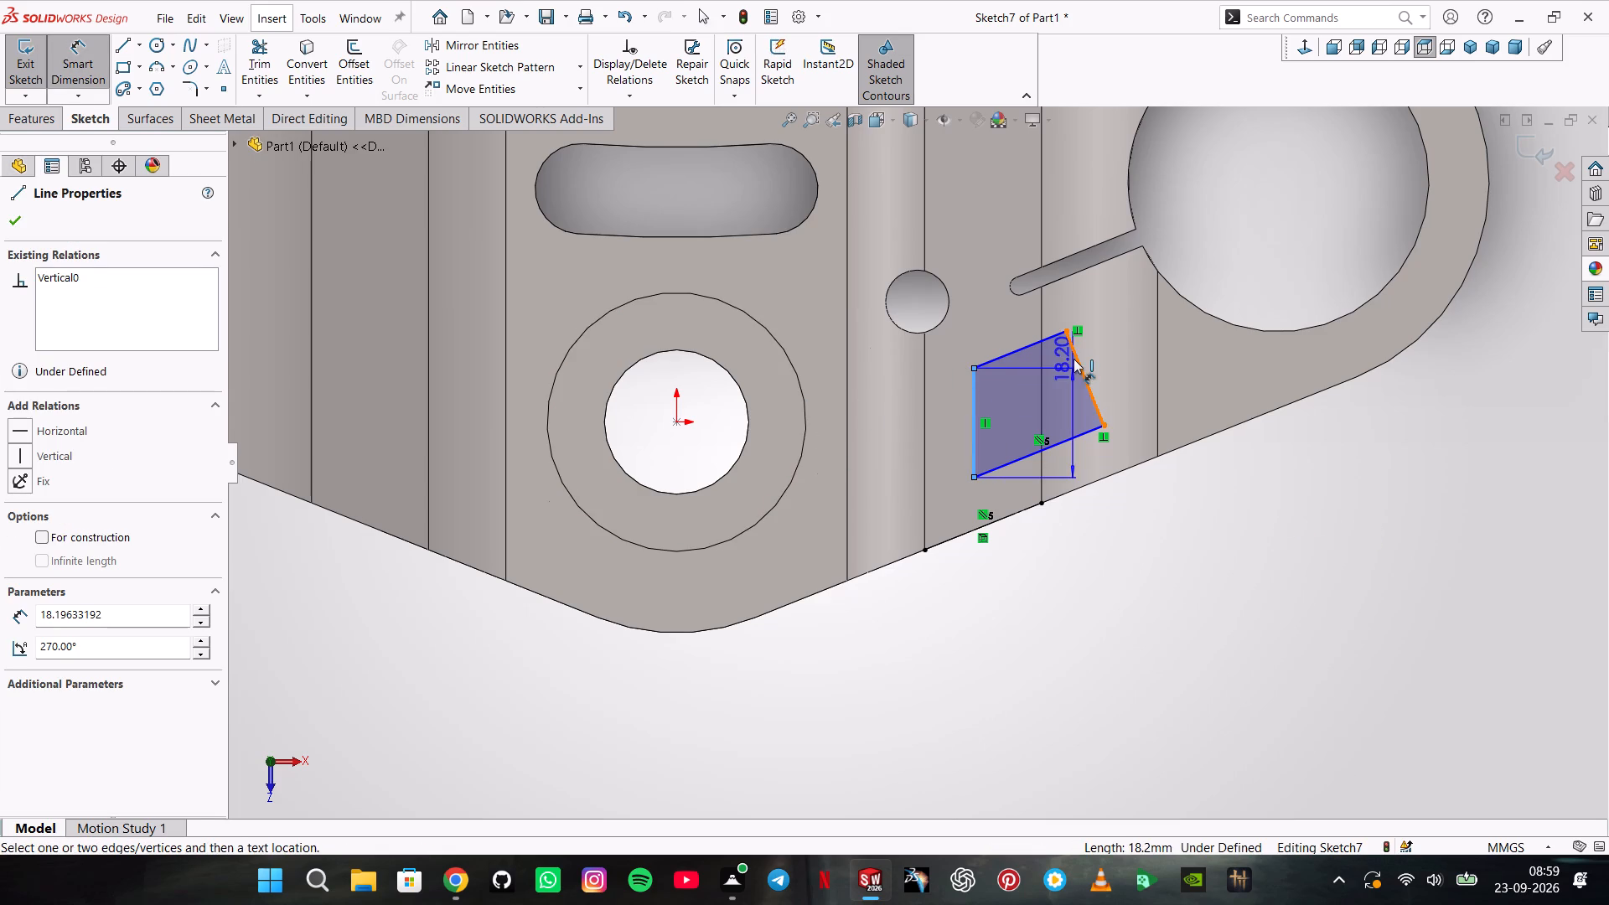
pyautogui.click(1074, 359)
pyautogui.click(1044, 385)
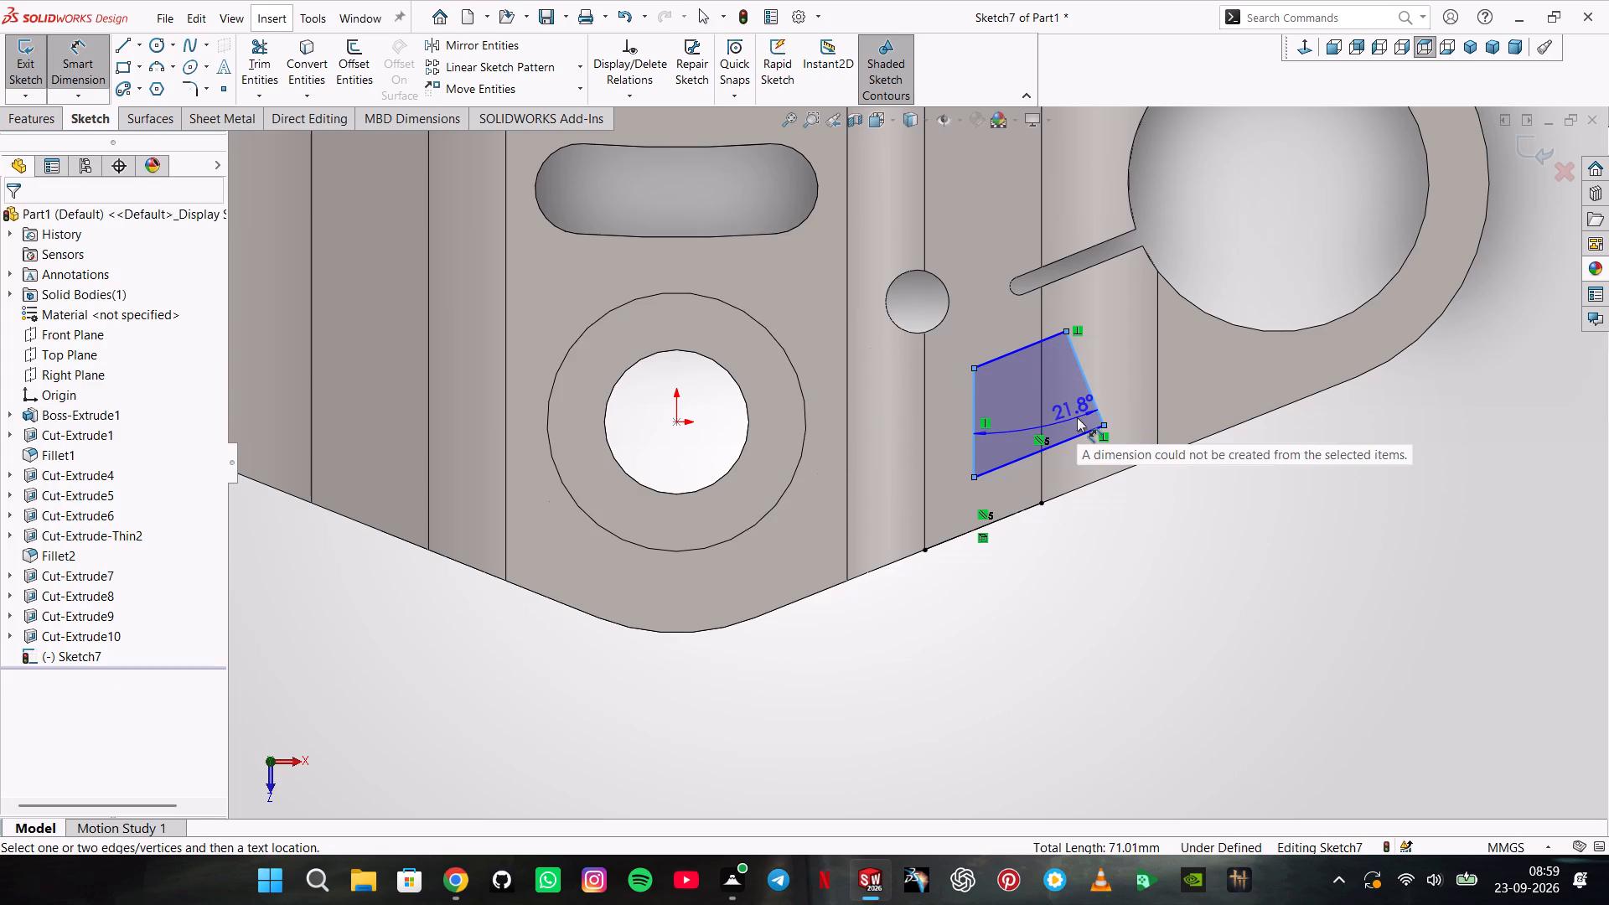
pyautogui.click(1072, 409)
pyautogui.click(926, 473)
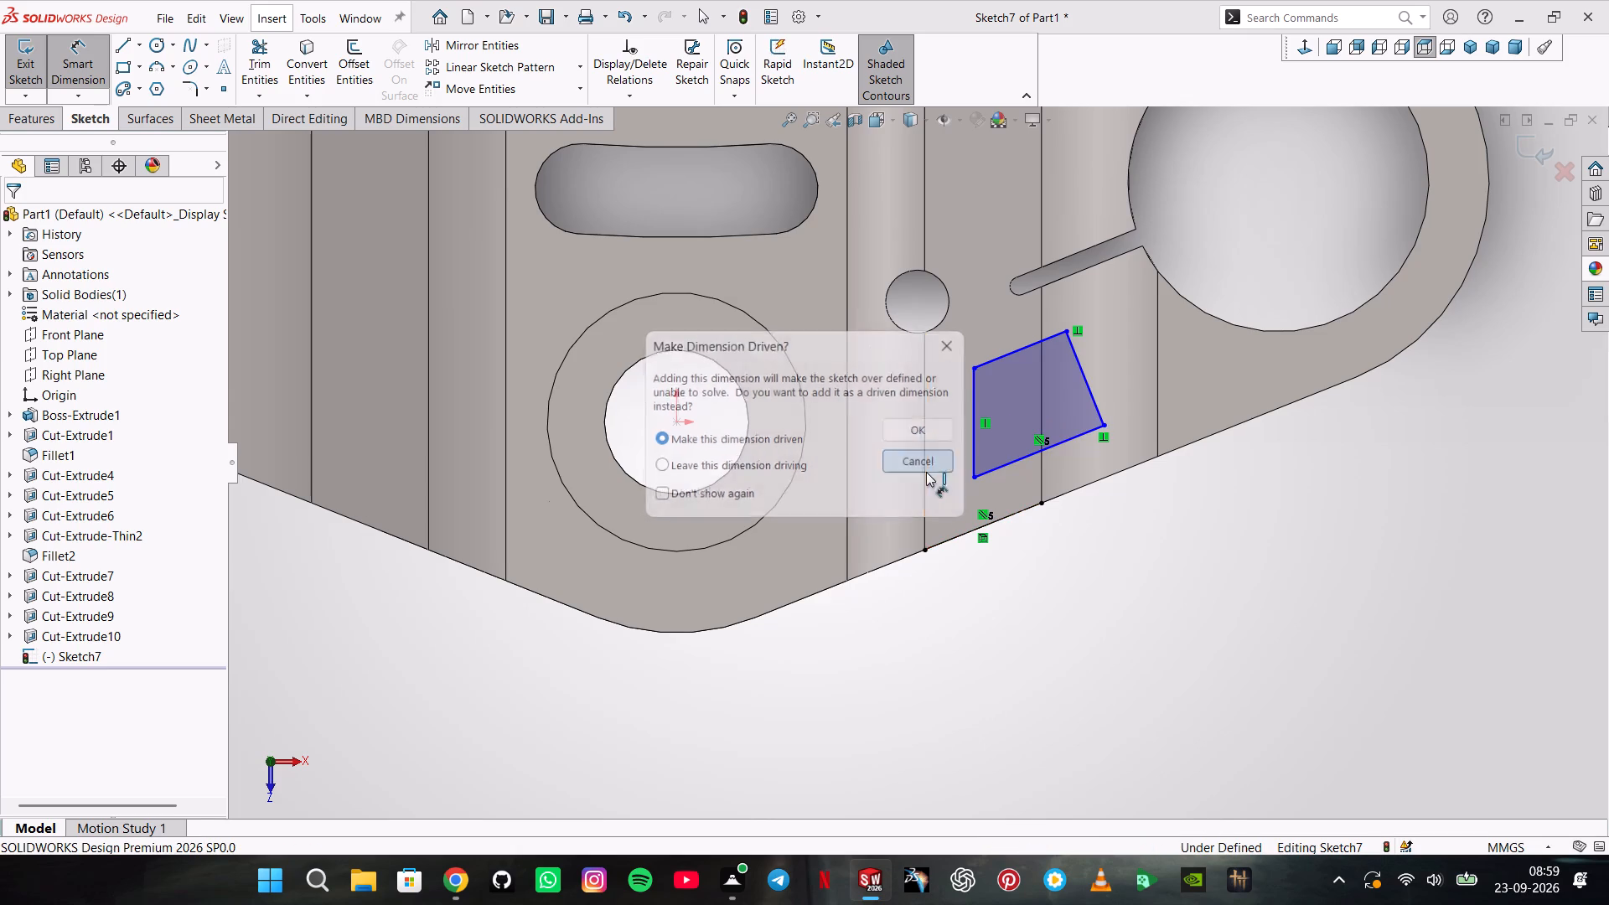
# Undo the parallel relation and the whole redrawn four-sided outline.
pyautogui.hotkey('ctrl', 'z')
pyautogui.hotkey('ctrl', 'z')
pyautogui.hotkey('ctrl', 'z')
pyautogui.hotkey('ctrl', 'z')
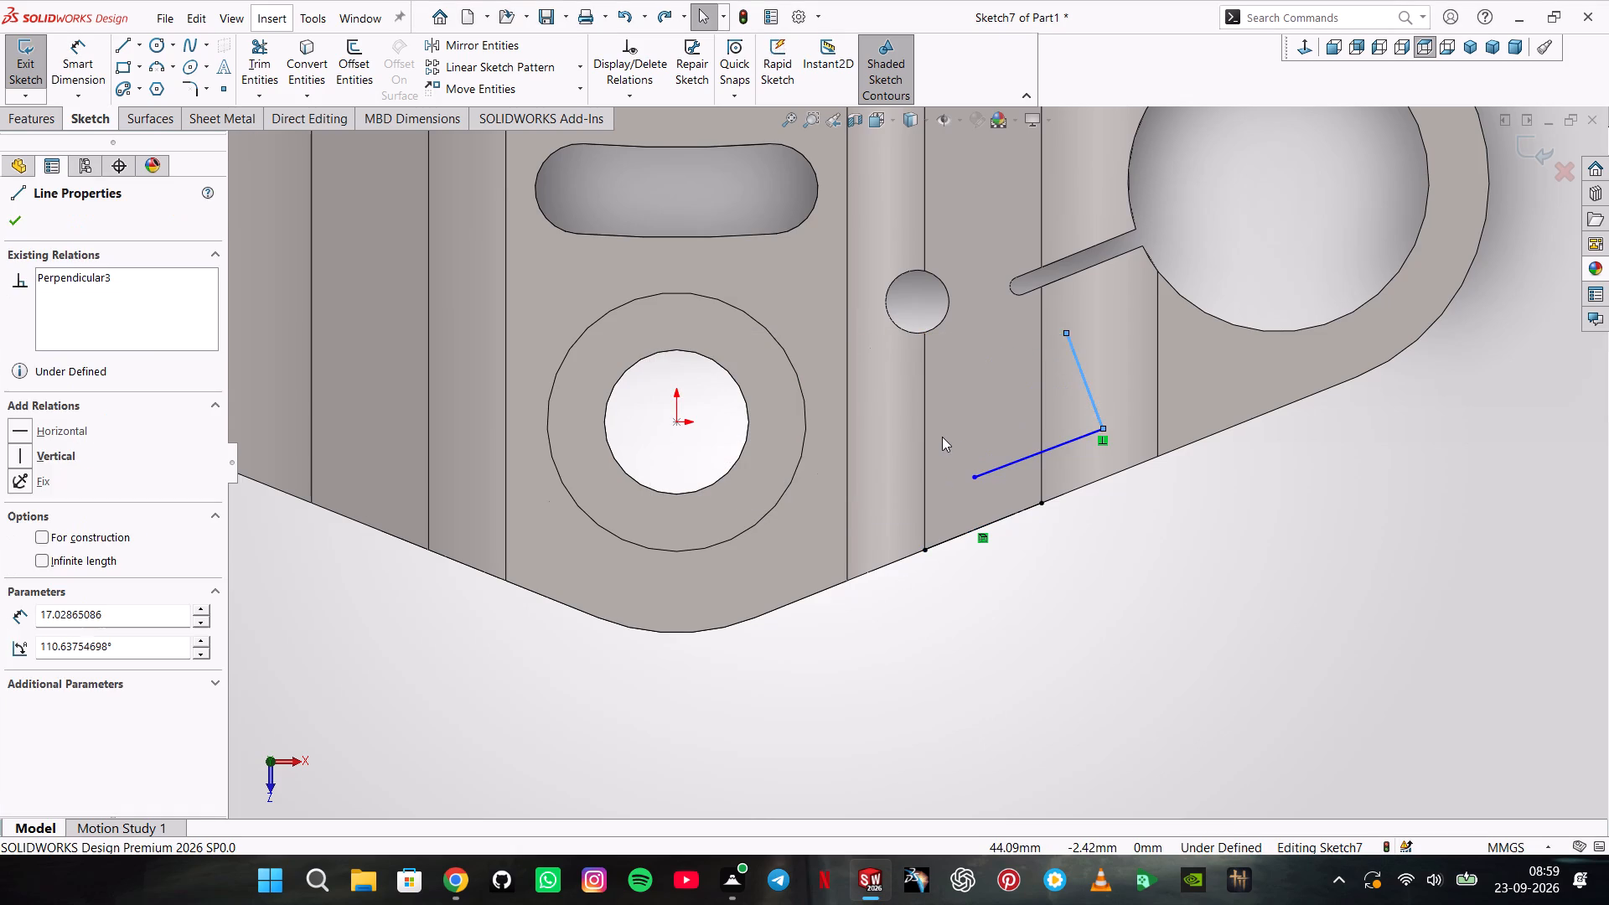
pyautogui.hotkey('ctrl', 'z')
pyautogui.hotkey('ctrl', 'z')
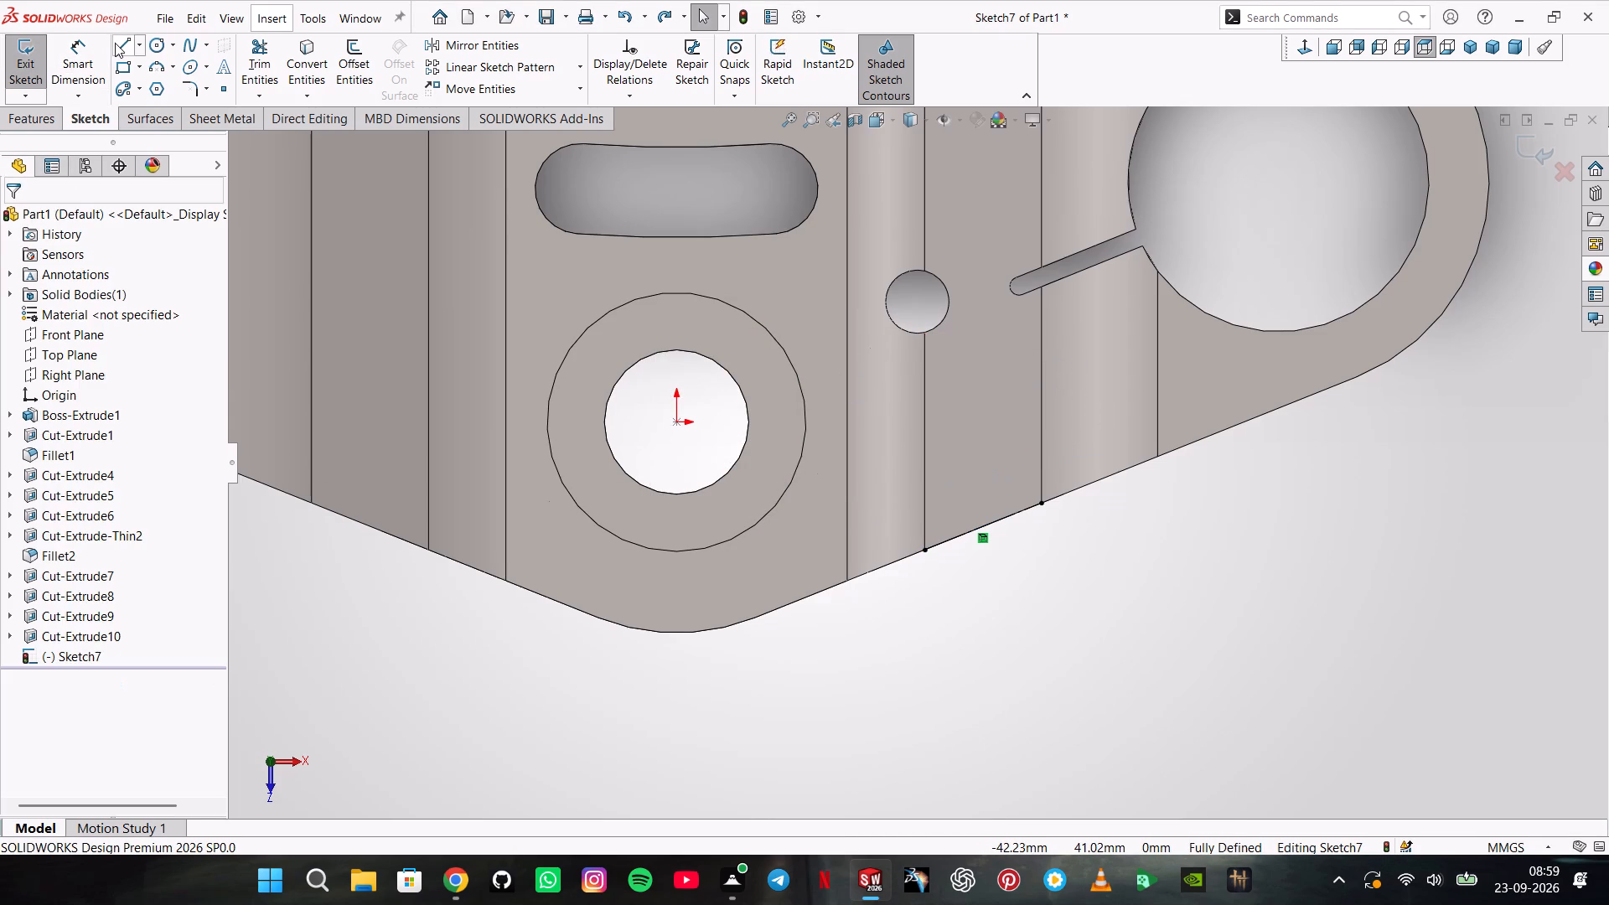
# Sketch a four-sided outline above the sloped edge with a lower side about 22 mm, a side perpendicular to it, a freely angled upper side and a vertical side.
pyautogui.click(115, 43)
pyautogui.click(989, 476)
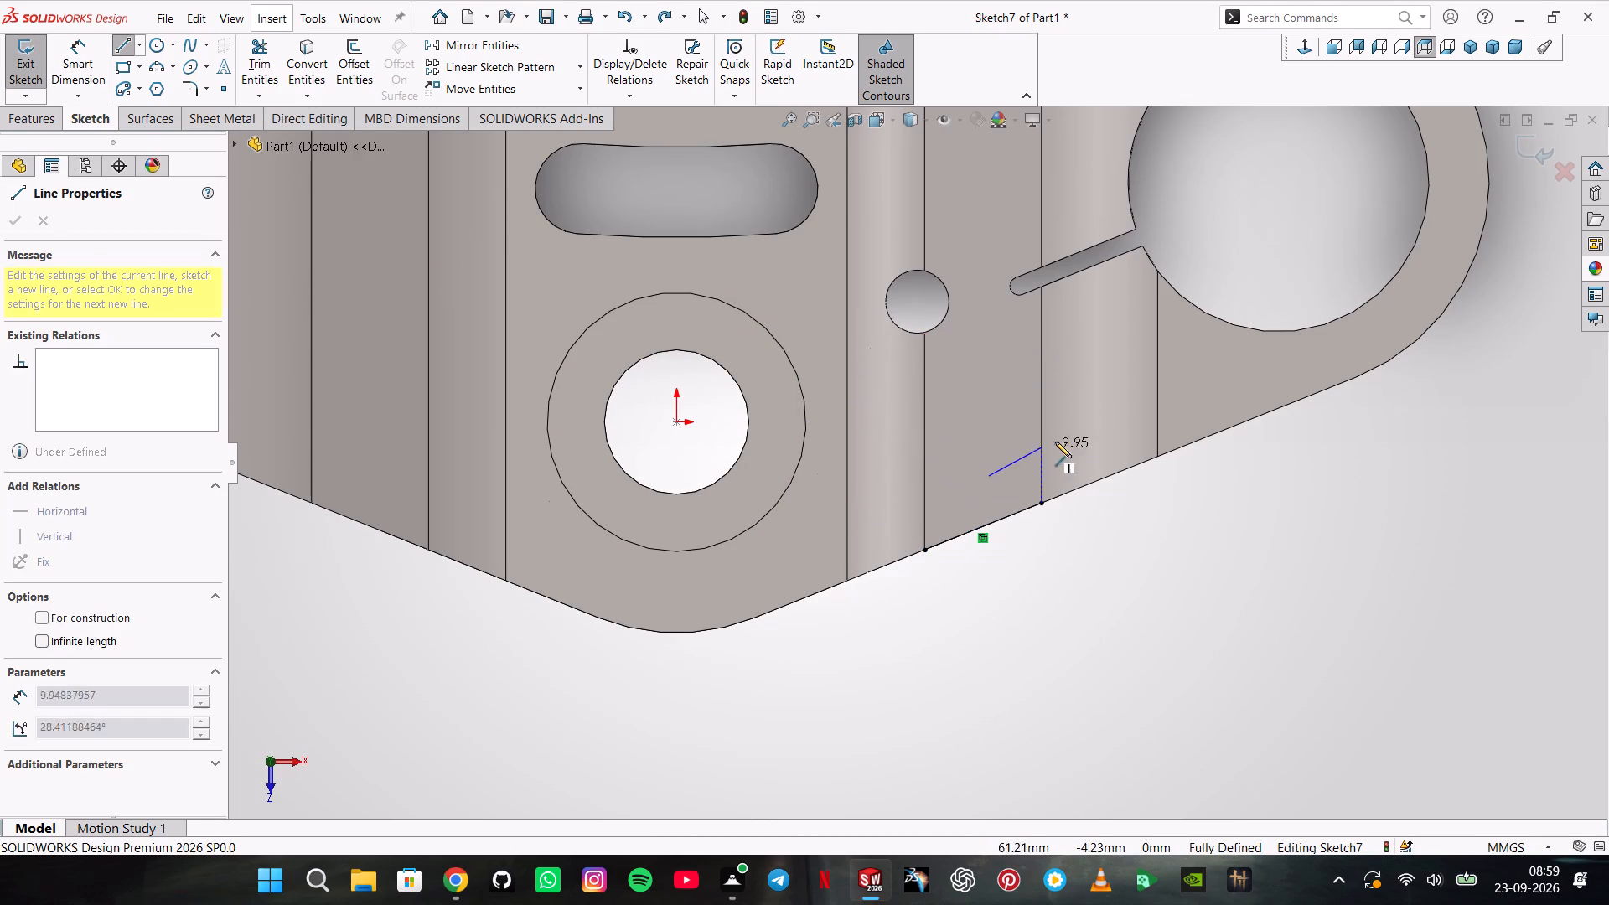
pyautogui.click(1112, 428)
pyautogui.click(1078, 345)
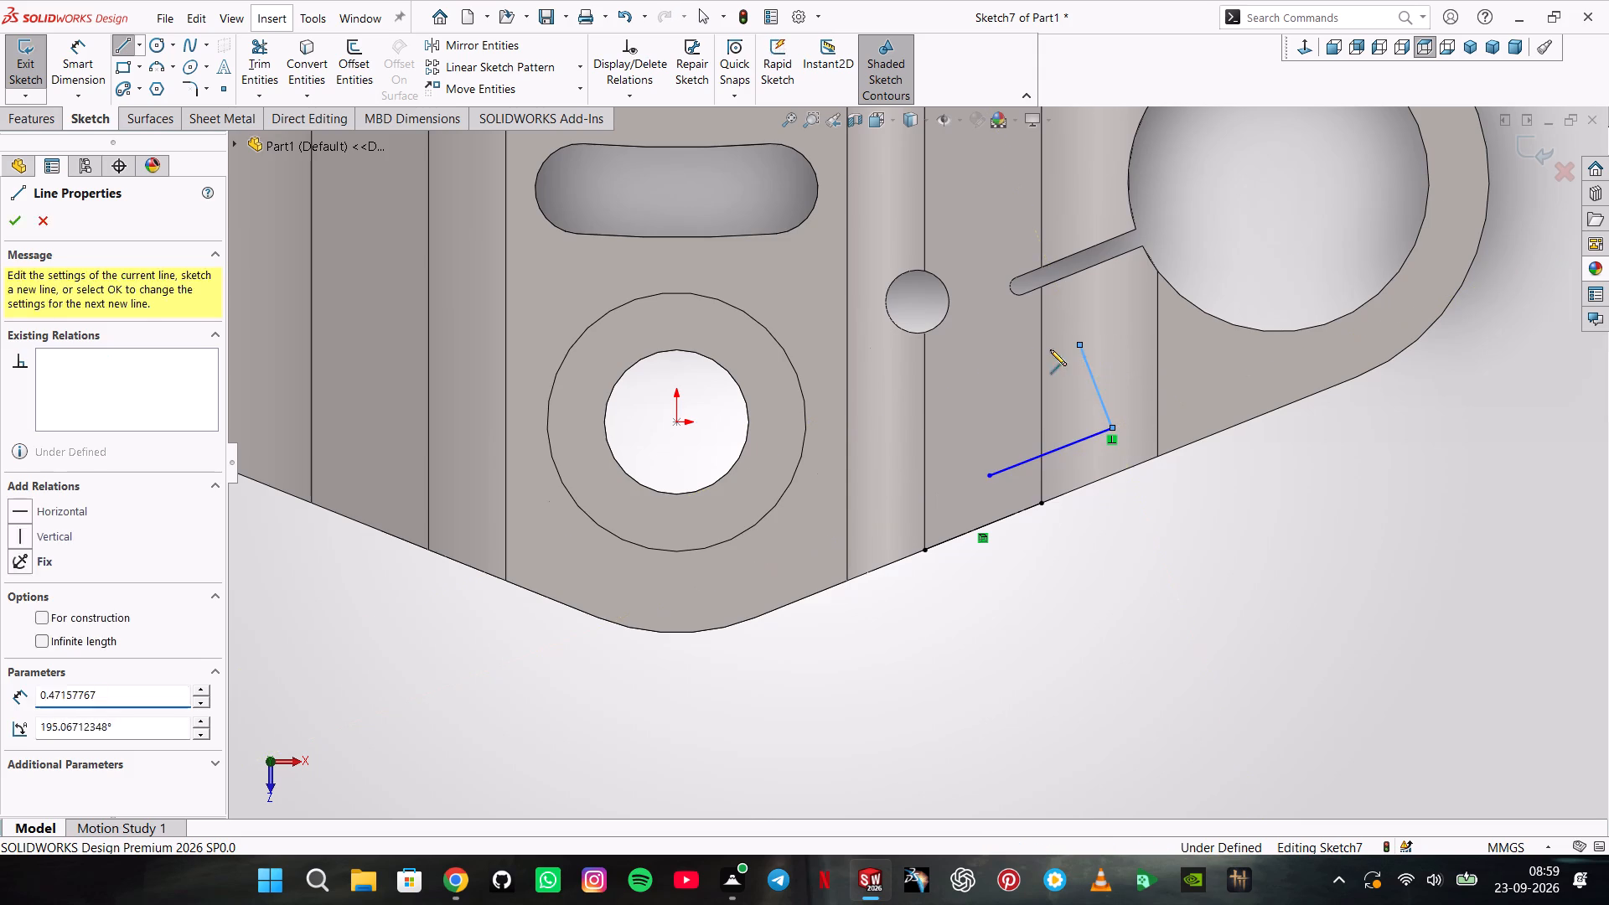
pyautogui.click(988, 370)
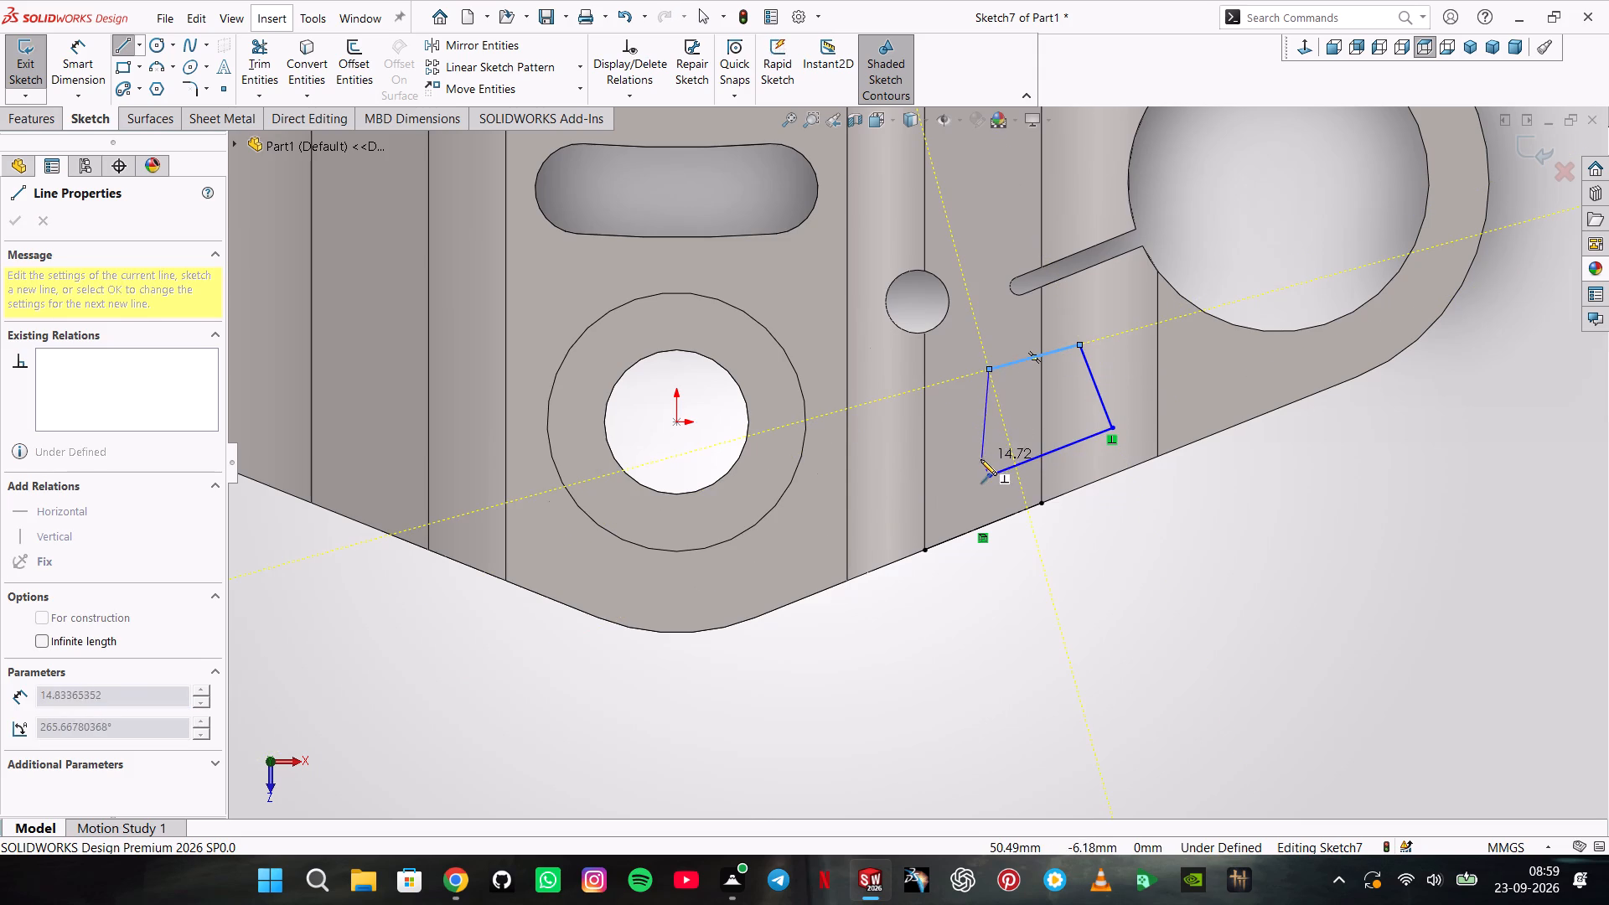
pyautogui.click(987, 470)
pyautogui.doubleClick(955, 448)
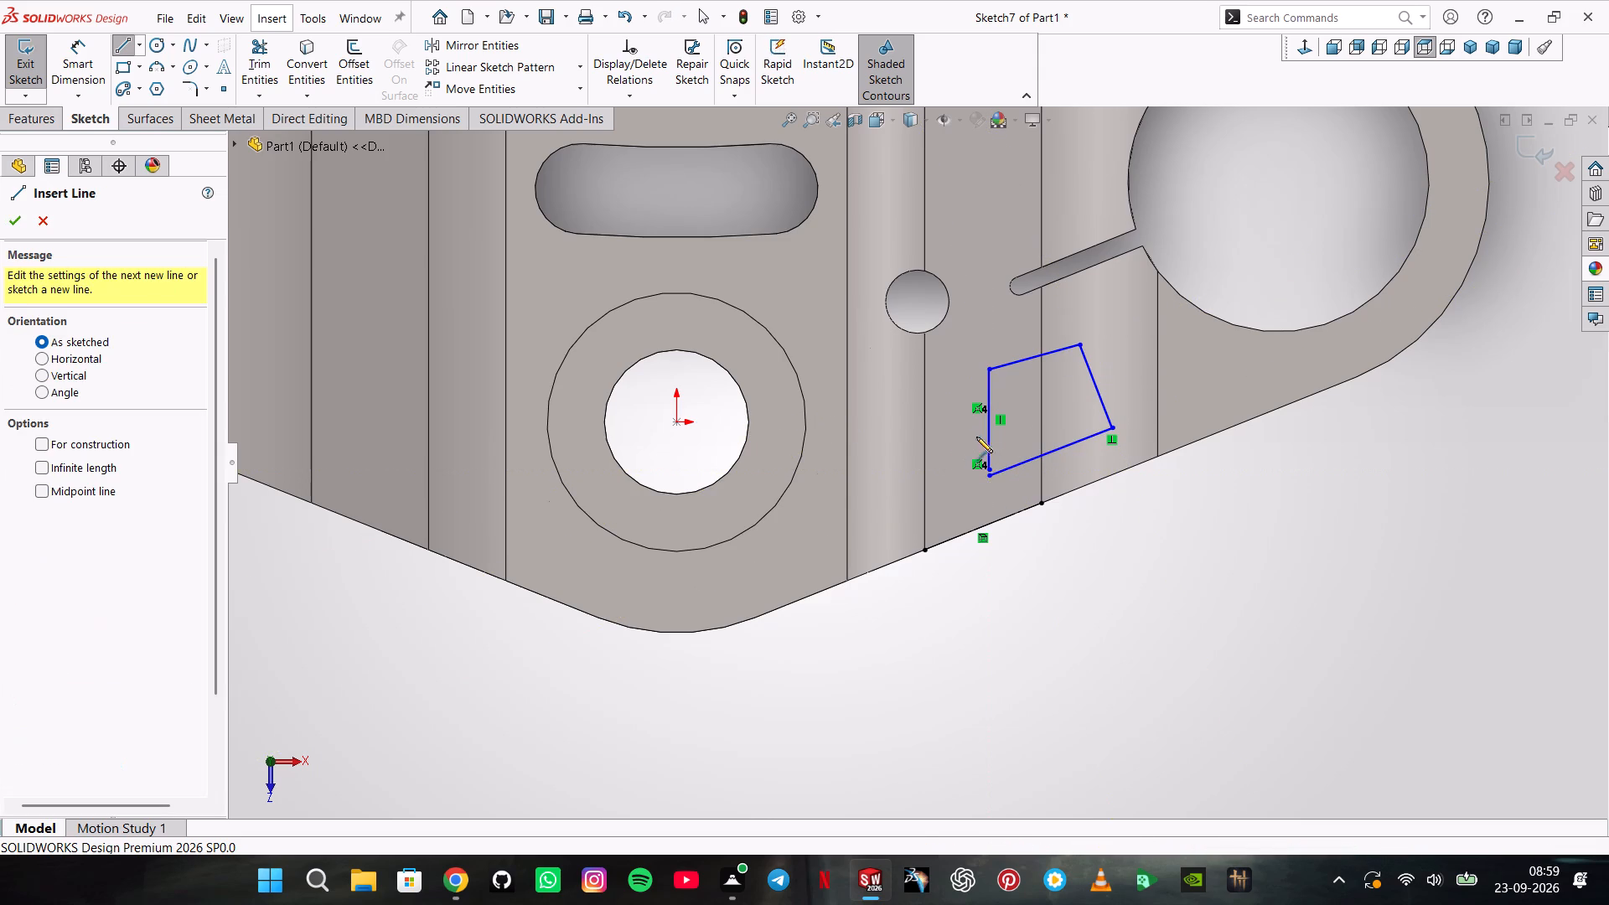
pyautogui.press('Escape')
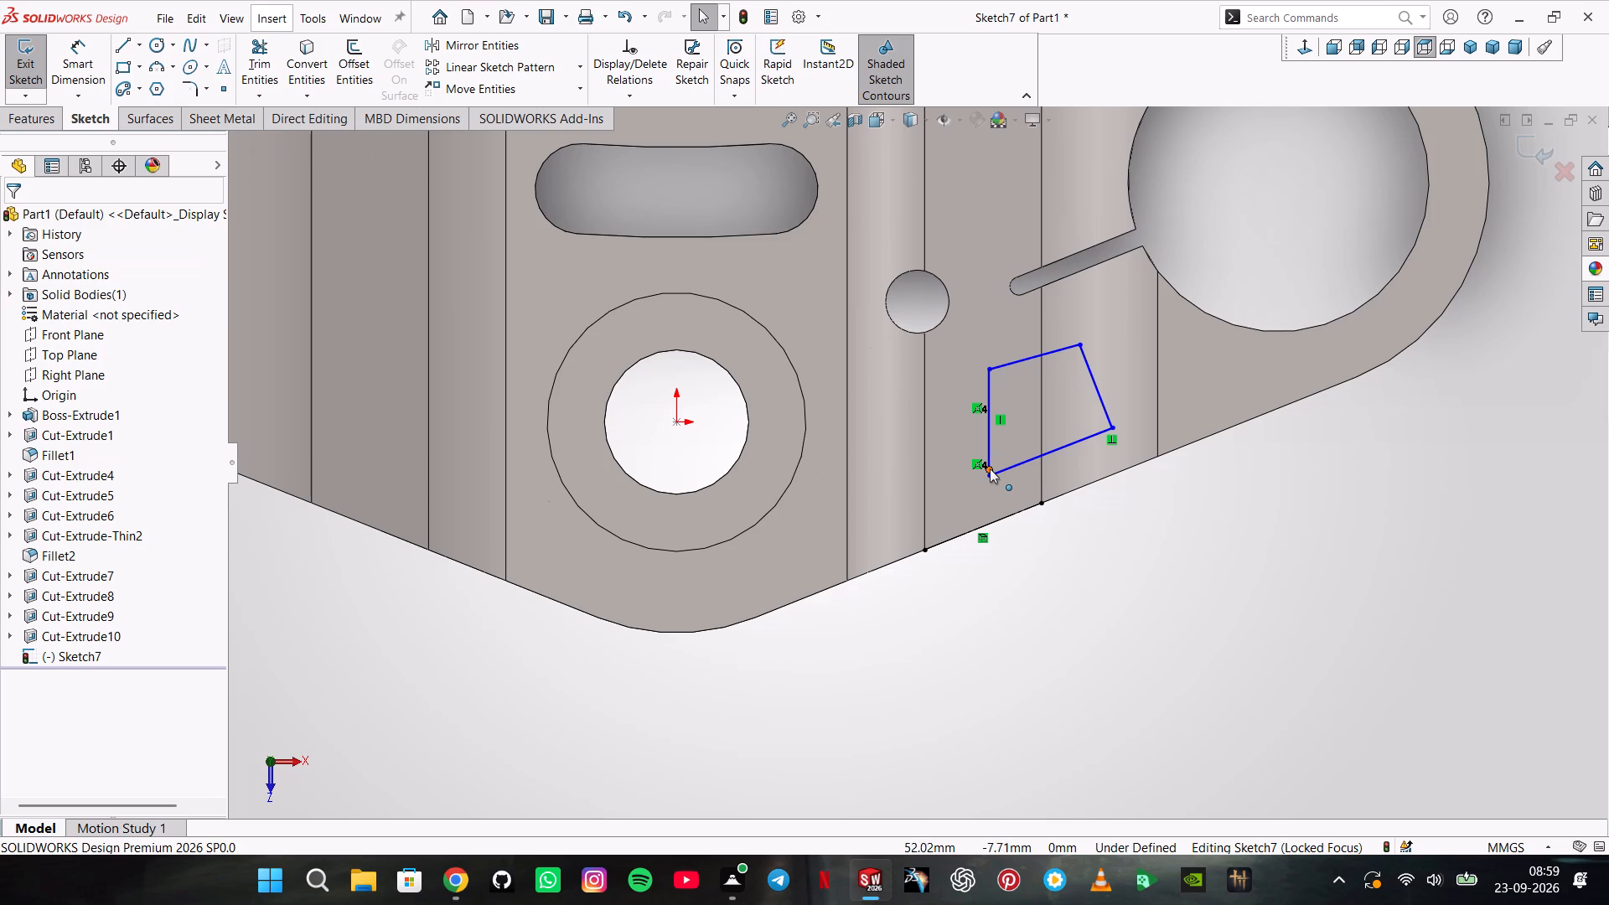
# Close the outline by making the vertical side's lower end coincident with the lower side's end point.
pyautogui.keyDown('ctrl'); pyautogui.click(991, 469); pyautogui.keyUp('ctrl')
pyautogui.keyDown('ctrl'); pyautogui.click(991, 476); pyautogui.keyUp('ctrl')
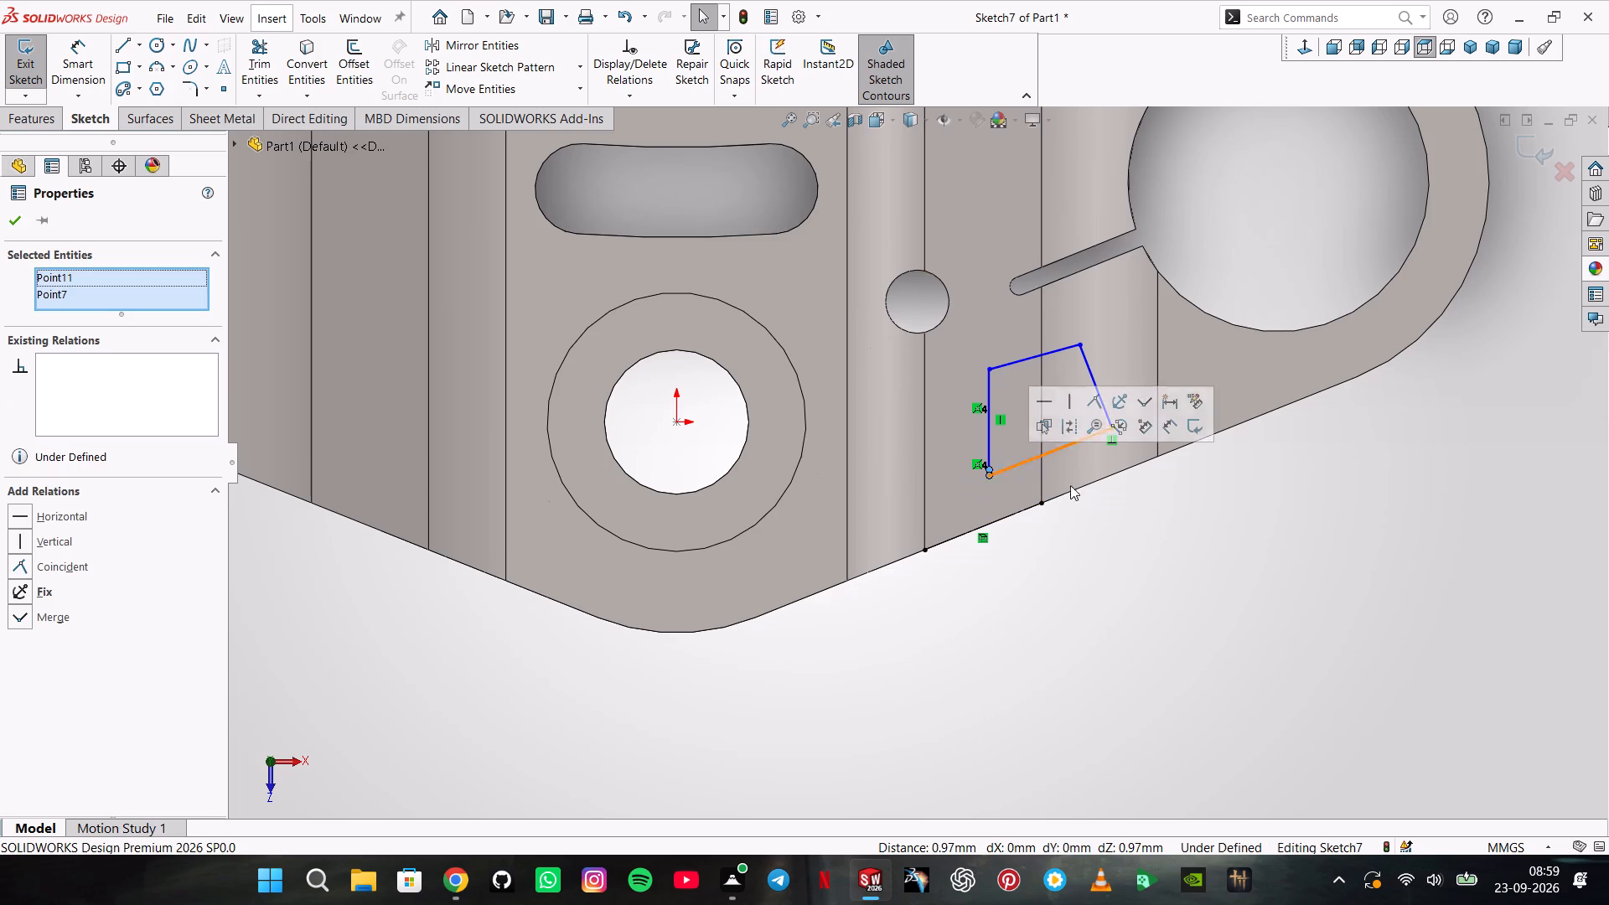
pyautogui.click(1095, 403)
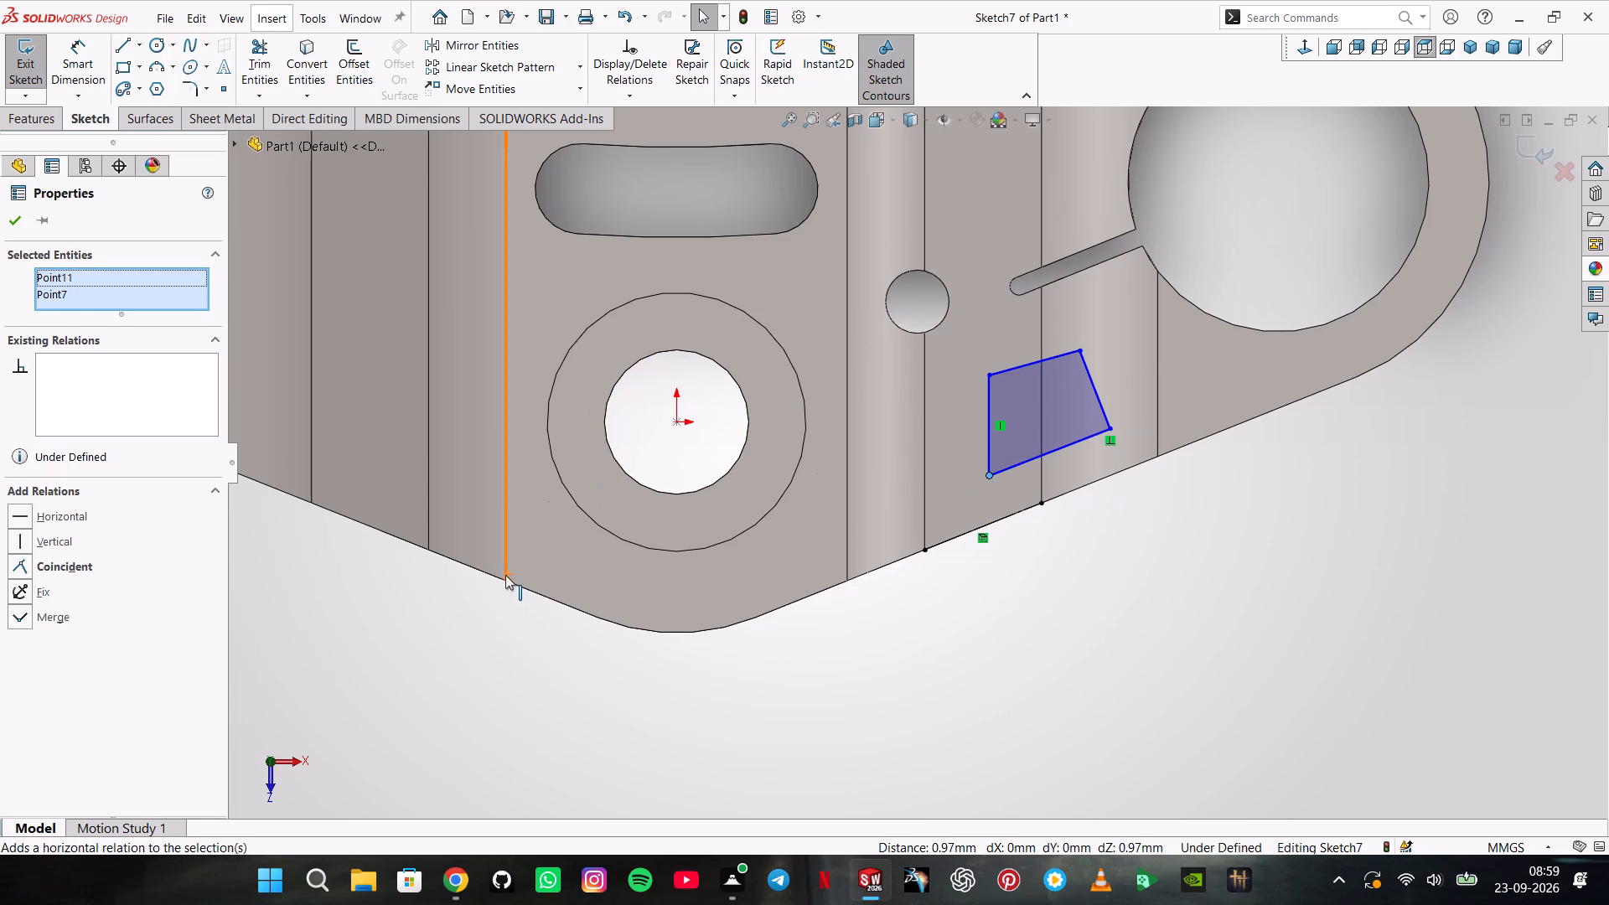
pyautogui.click(405, 618)
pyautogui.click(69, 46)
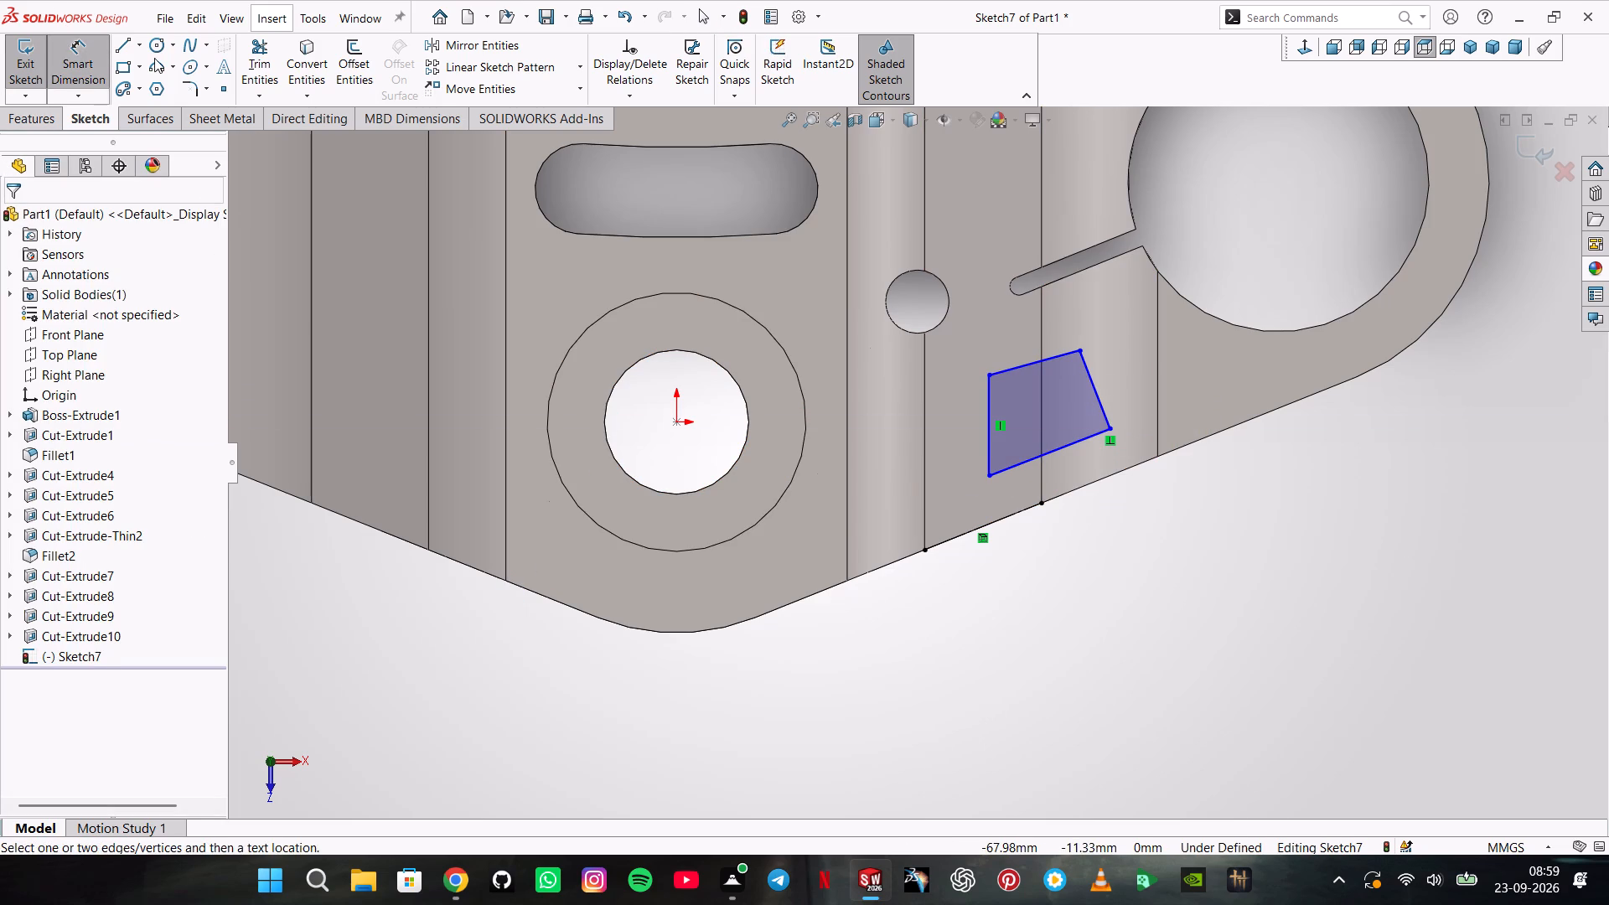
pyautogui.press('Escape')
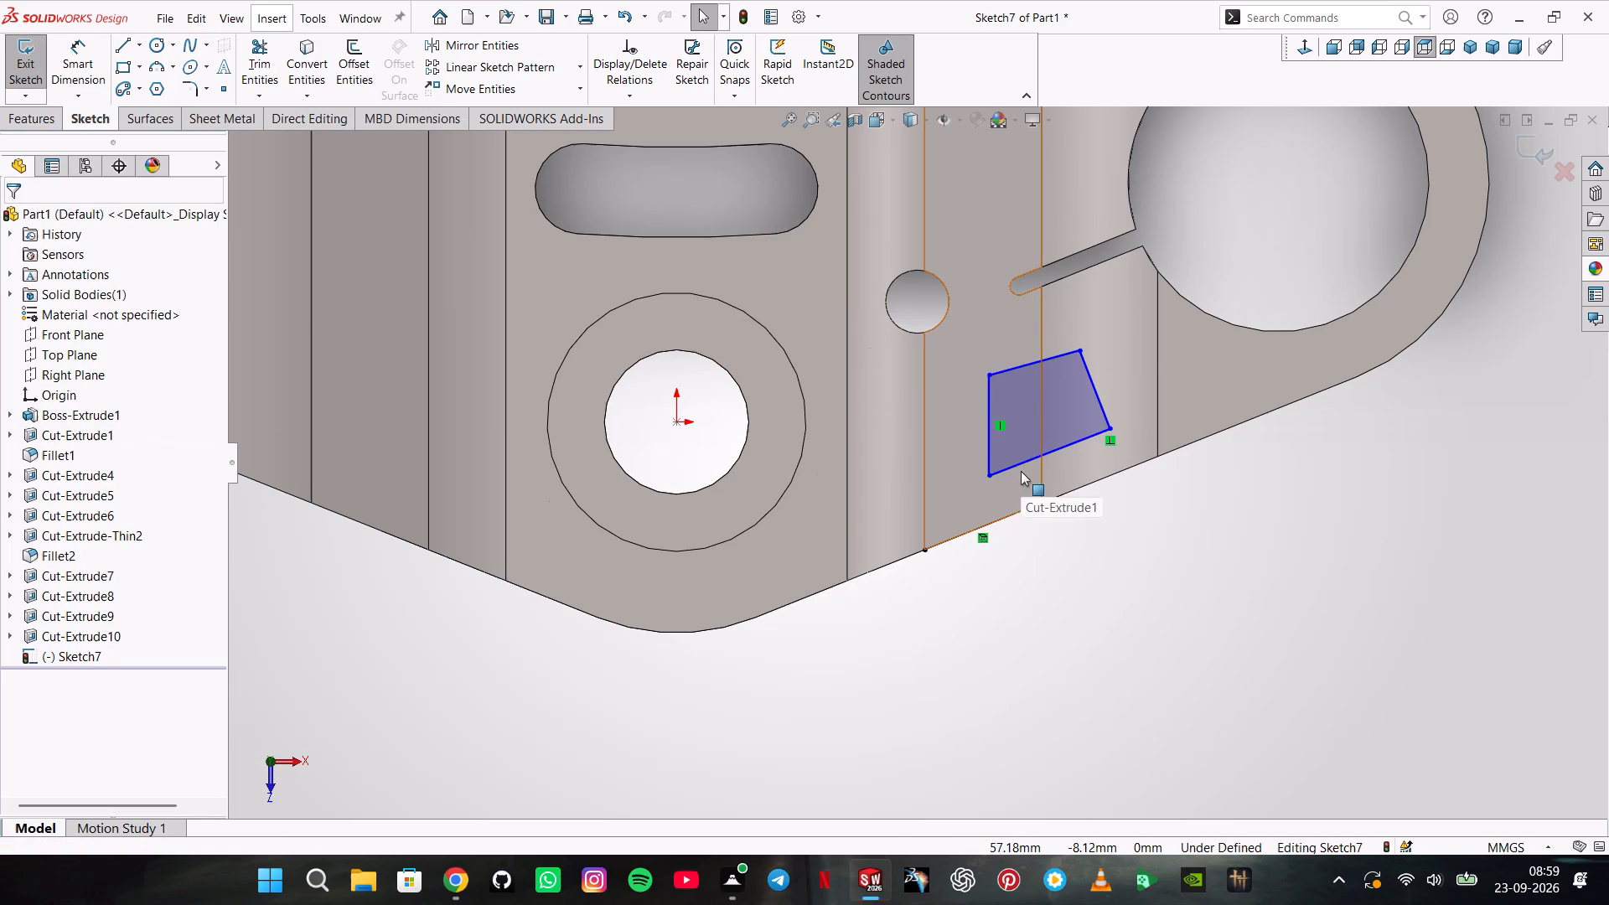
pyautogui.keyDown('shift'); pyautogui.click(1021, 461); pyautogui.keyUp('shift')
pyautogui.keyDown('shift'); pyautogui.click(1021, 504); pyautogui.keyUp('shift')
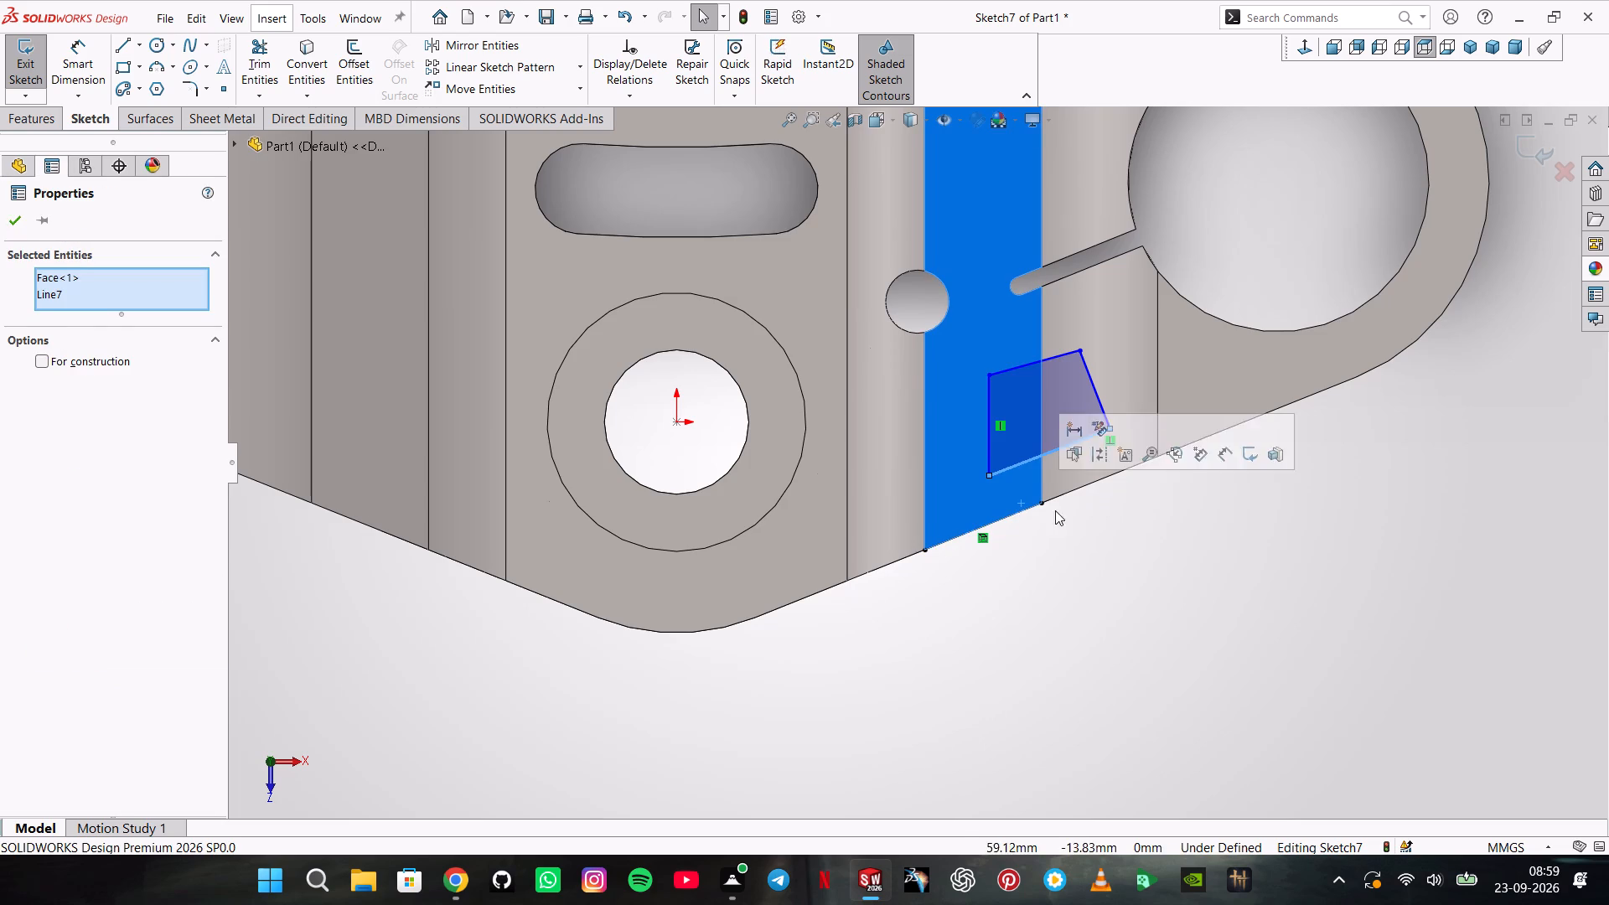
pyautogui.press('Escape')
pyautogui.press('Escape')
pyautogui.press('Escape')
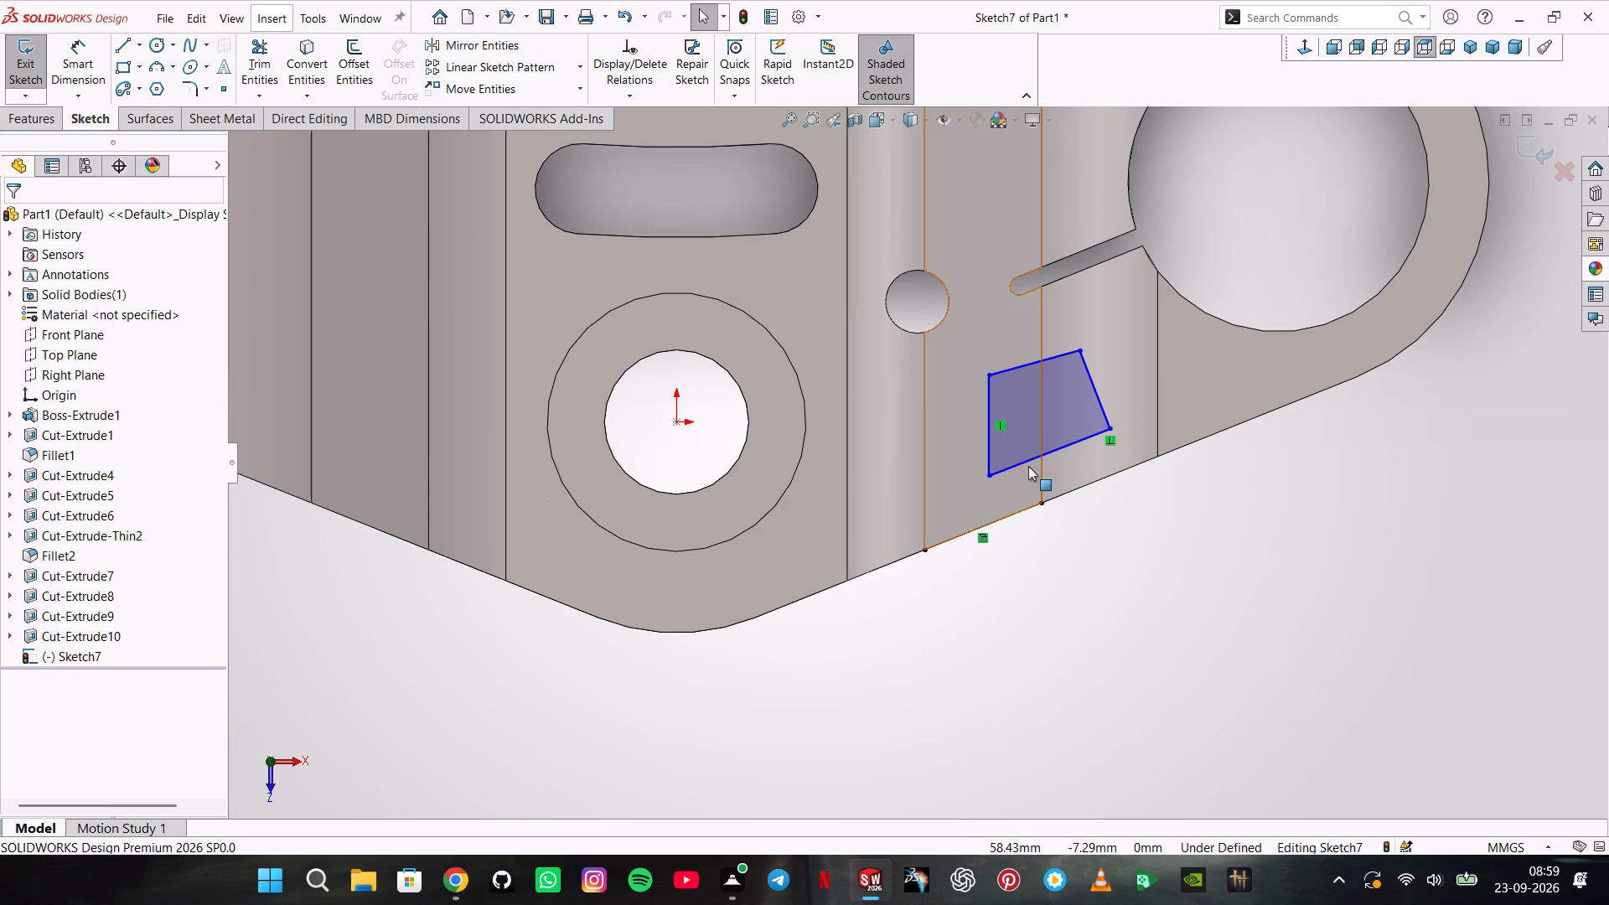
# Make the outline's lower side parallel to the construction line on the sloped edge.
pyautogui.keyDown('shift'); pyautogui.click(1028, 458); pyautogui.keyUp('shift')
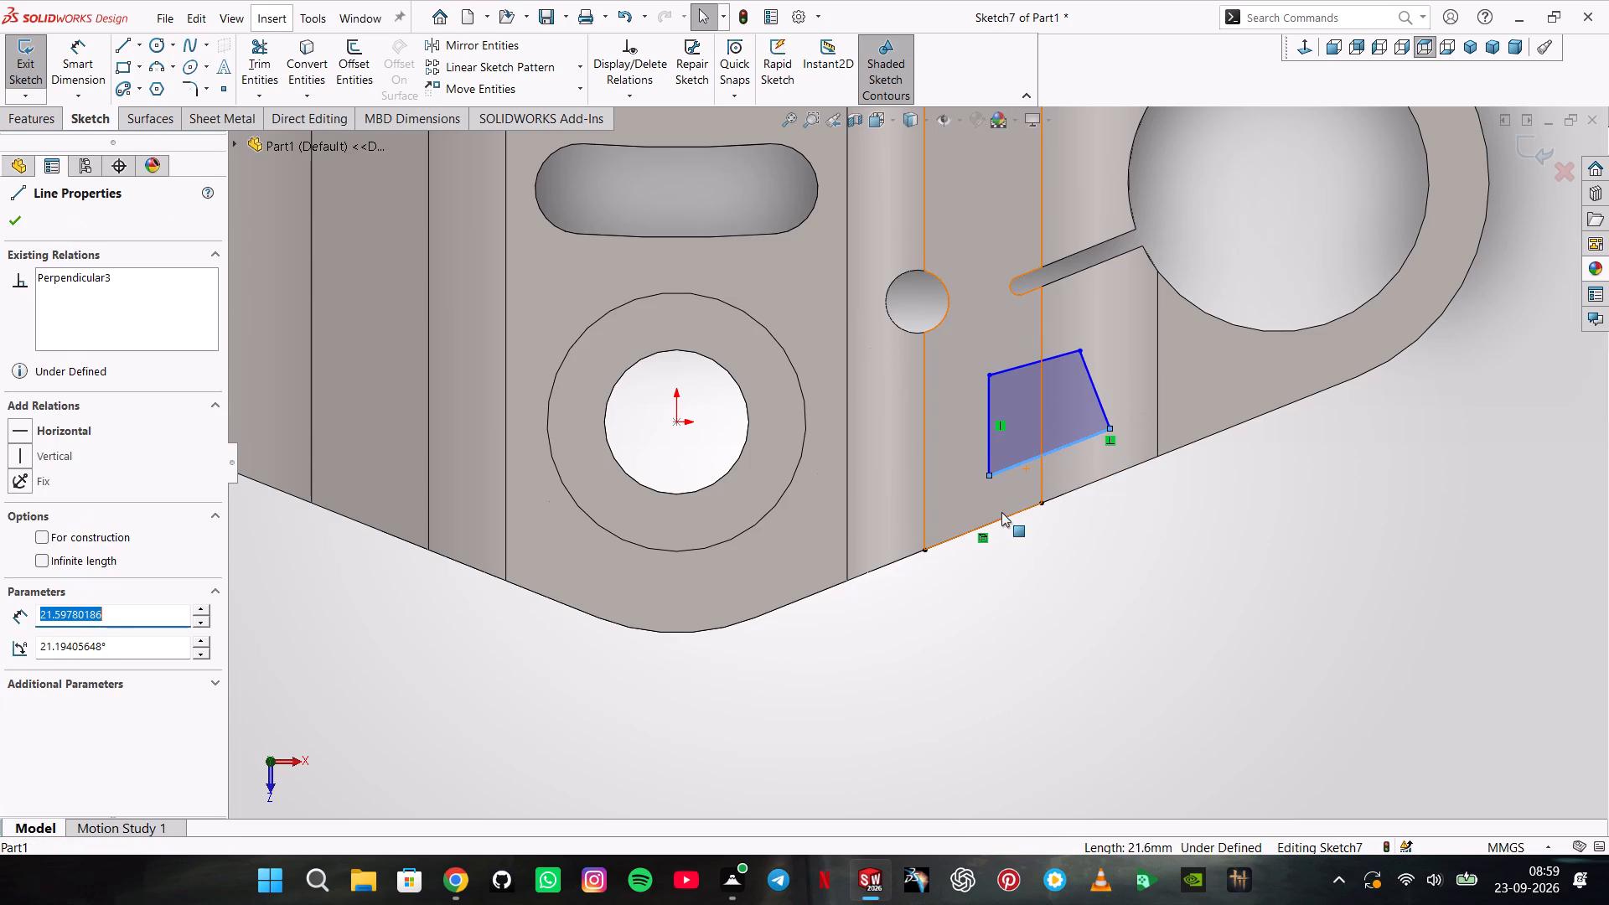
pyautogui.keyDown('shift'); pyautogui.click(1006, 516); pyautogui.keyUp('shift')
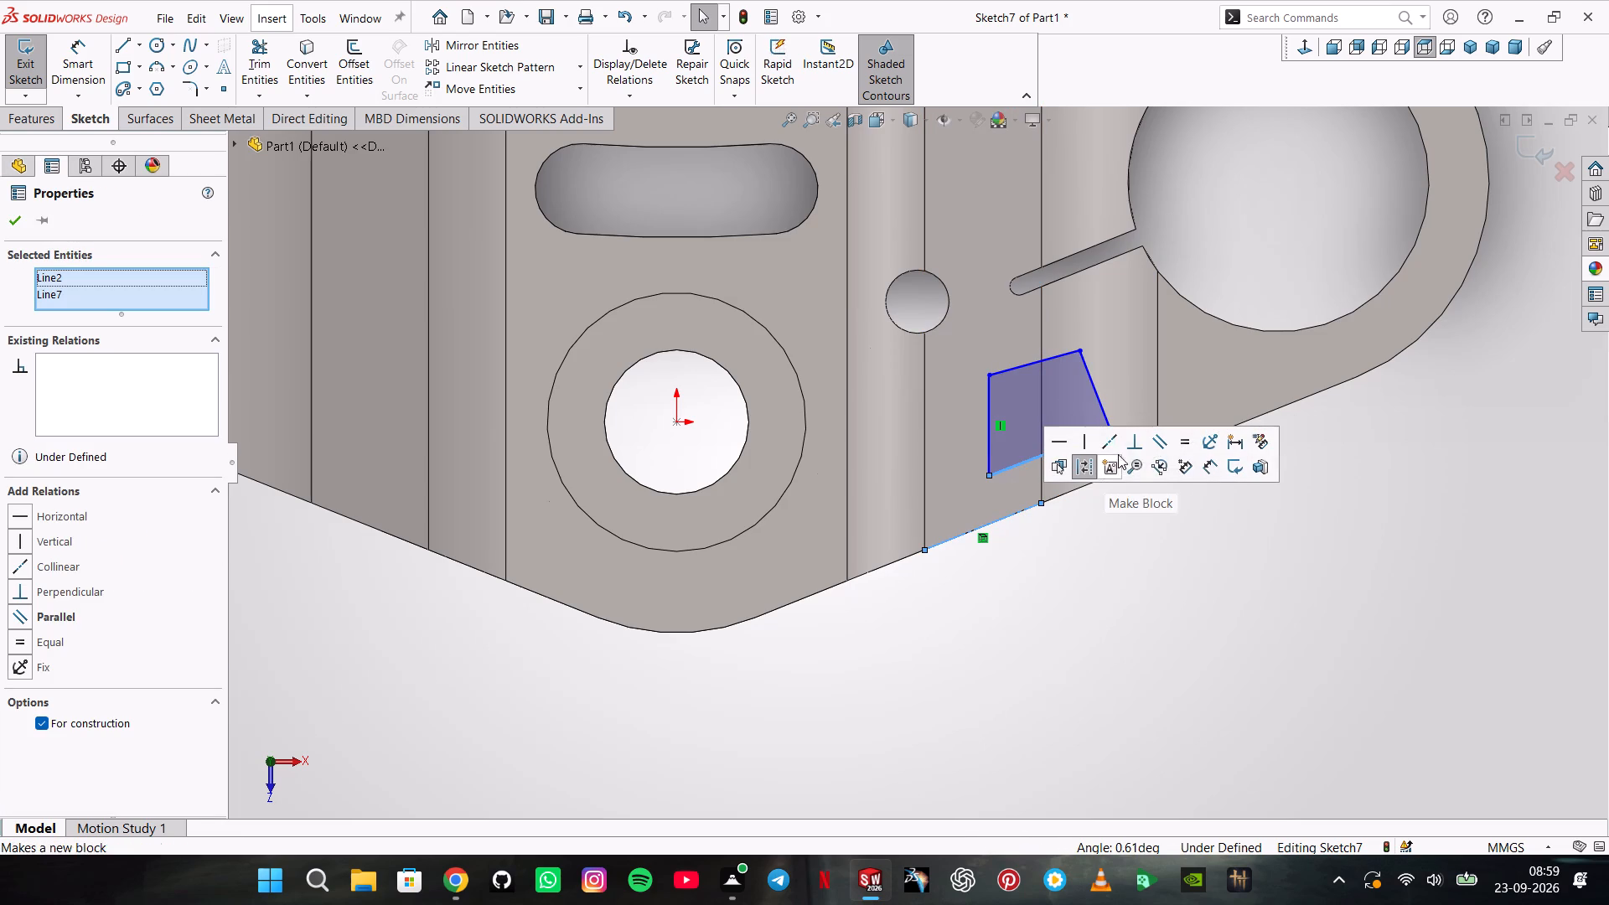
pyautogui.click(1151, 442)
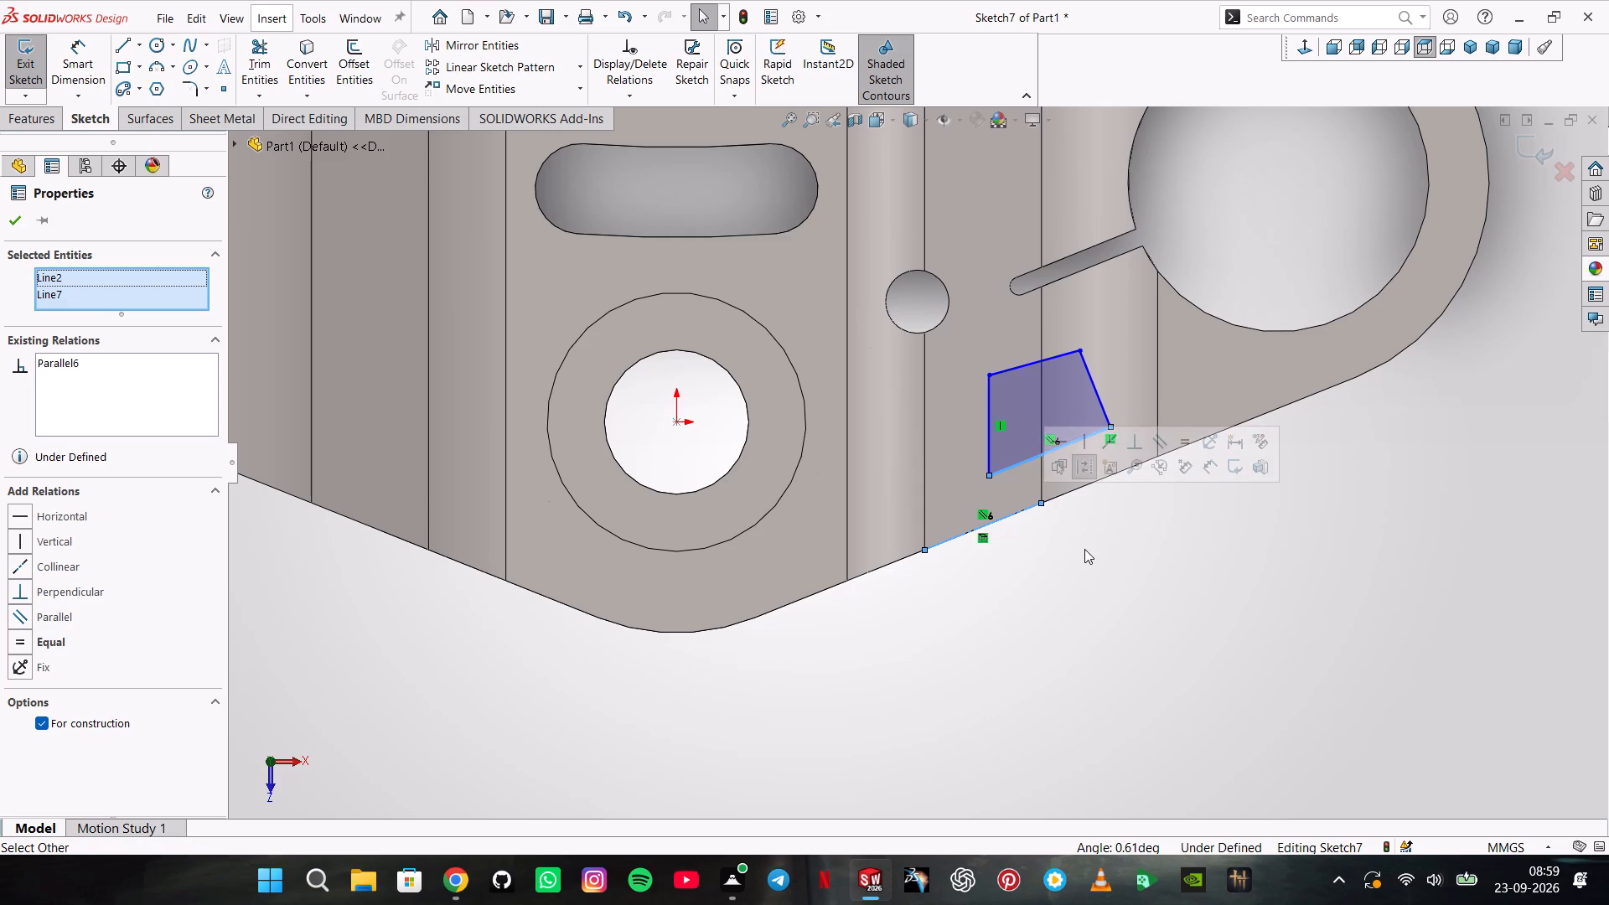
pyautogui.click(1162, 443)
pyautogui.click(1086, 566)
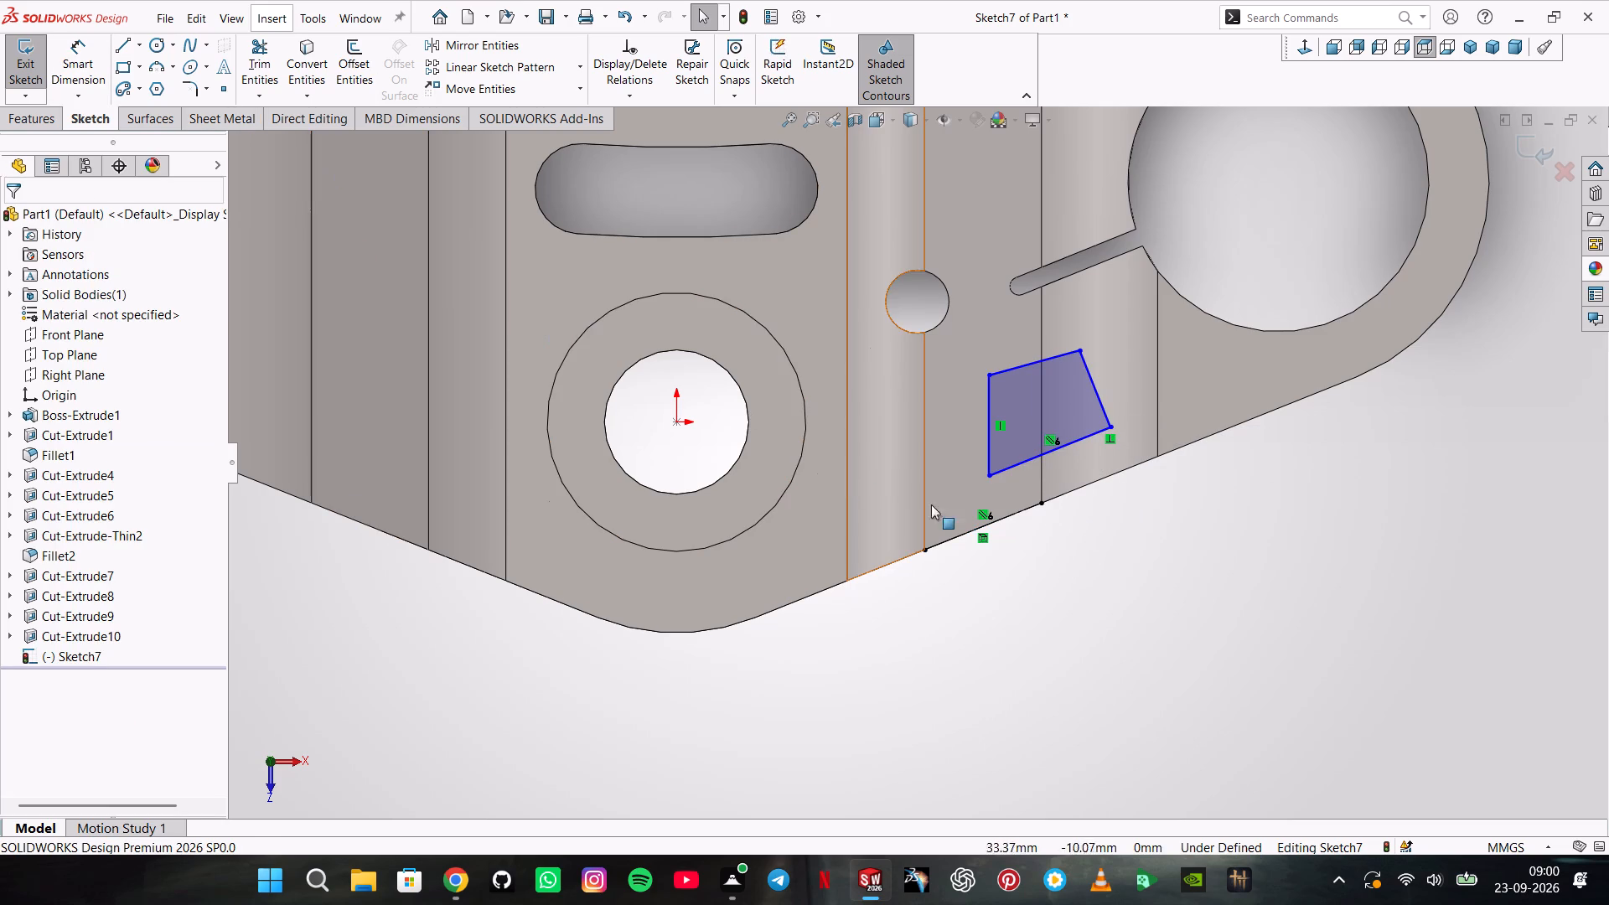
# Dimension the outline side nearest the split lobe to 15 mm.
pyautogui.rightClick(1151, 563)
pyautogui.click(1319, 535)
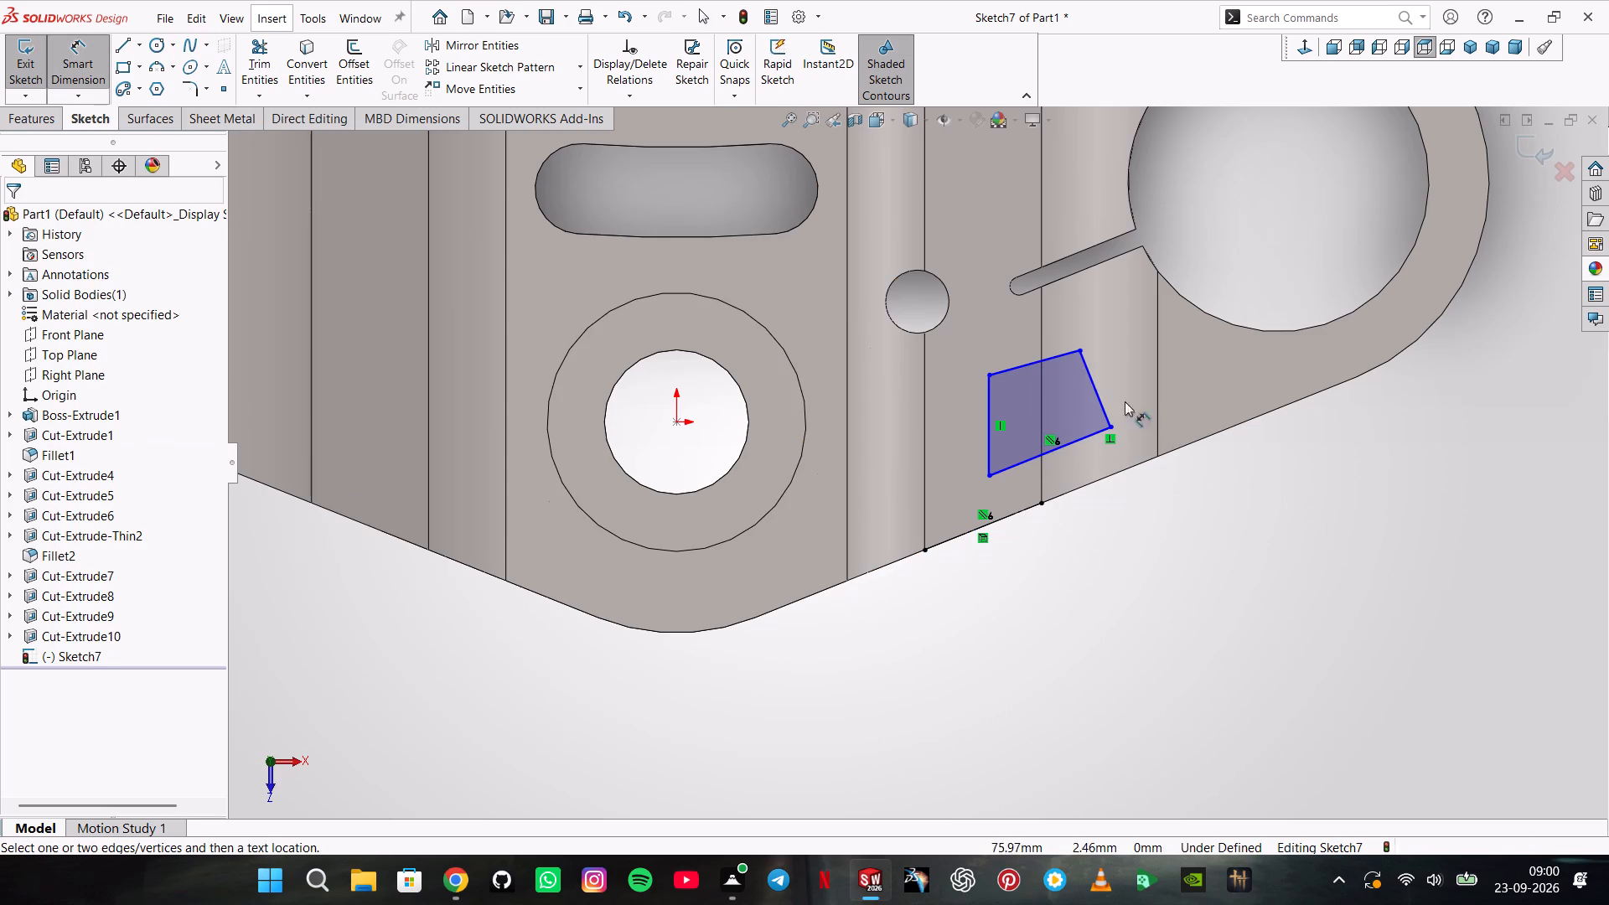
pyautogui.click(1094, 388)
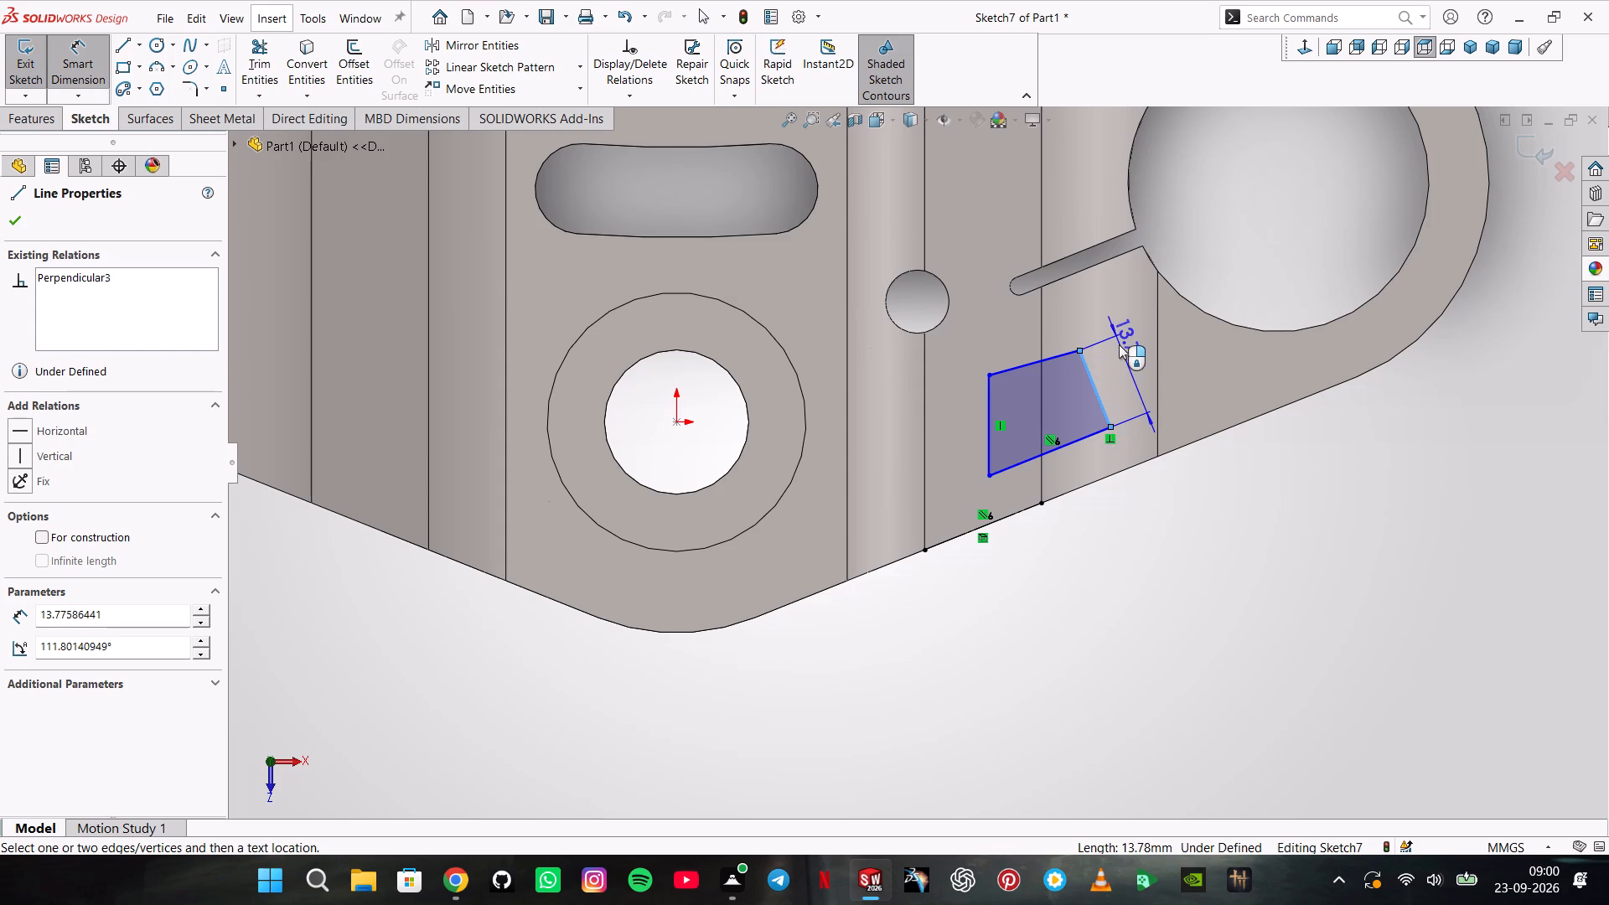
pyautogui.click(1119, 344)
pyautogui.write('15')
pyautogui.press('Return')
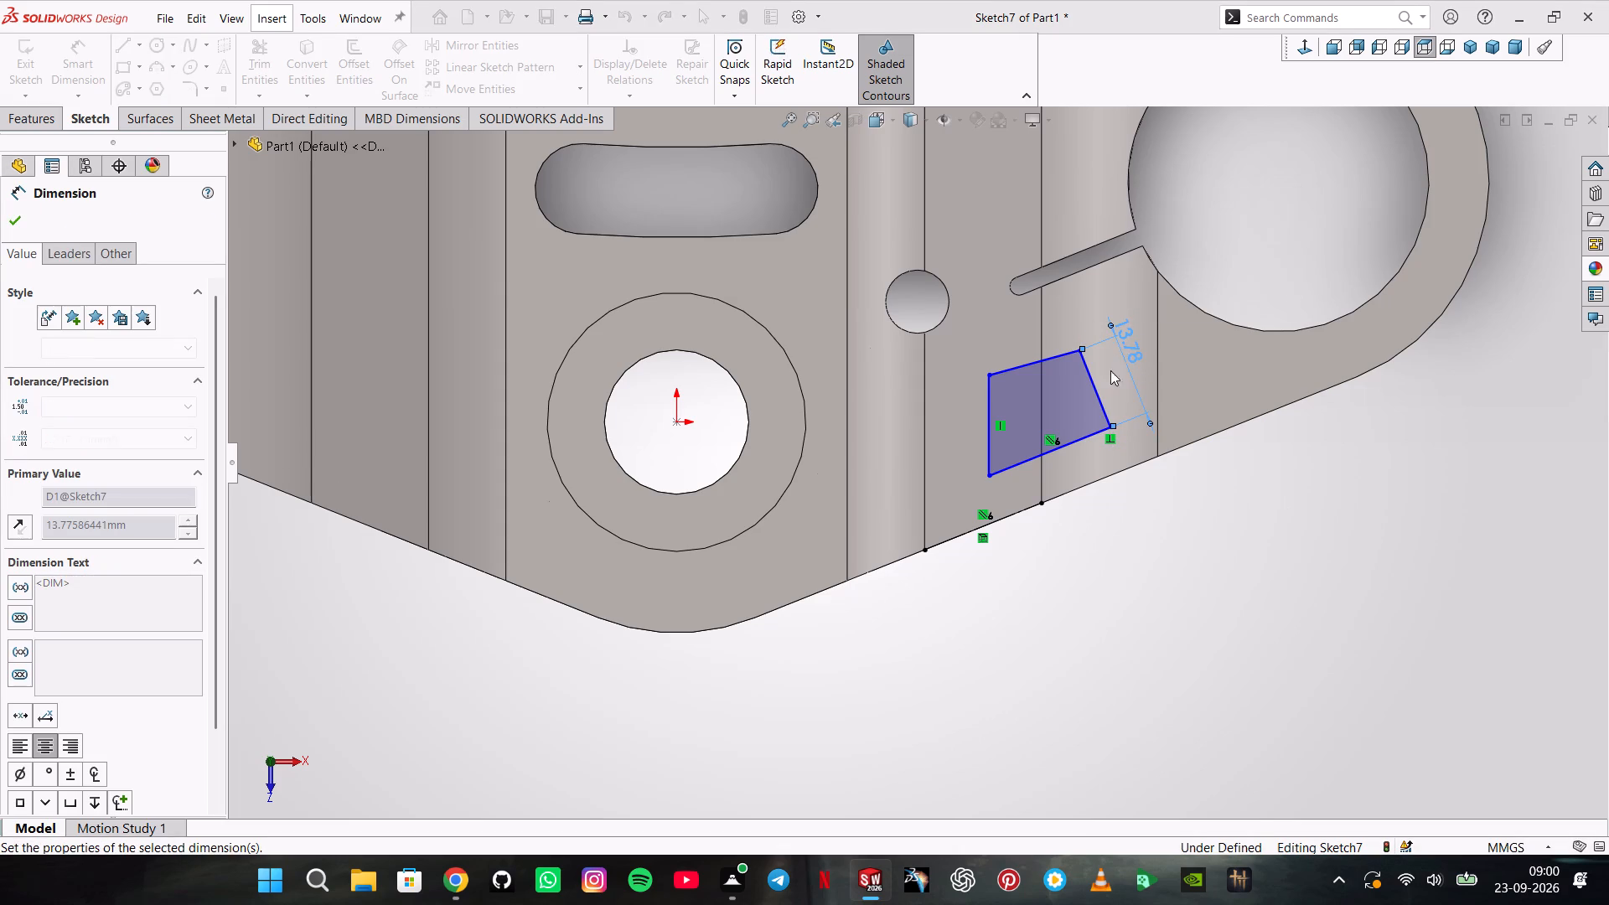
# Set the distance between the outline's lower side and the sloped edge to 8 mm.
pyautogui.click(1016, 464)
pyautogui.click(1017, 513)
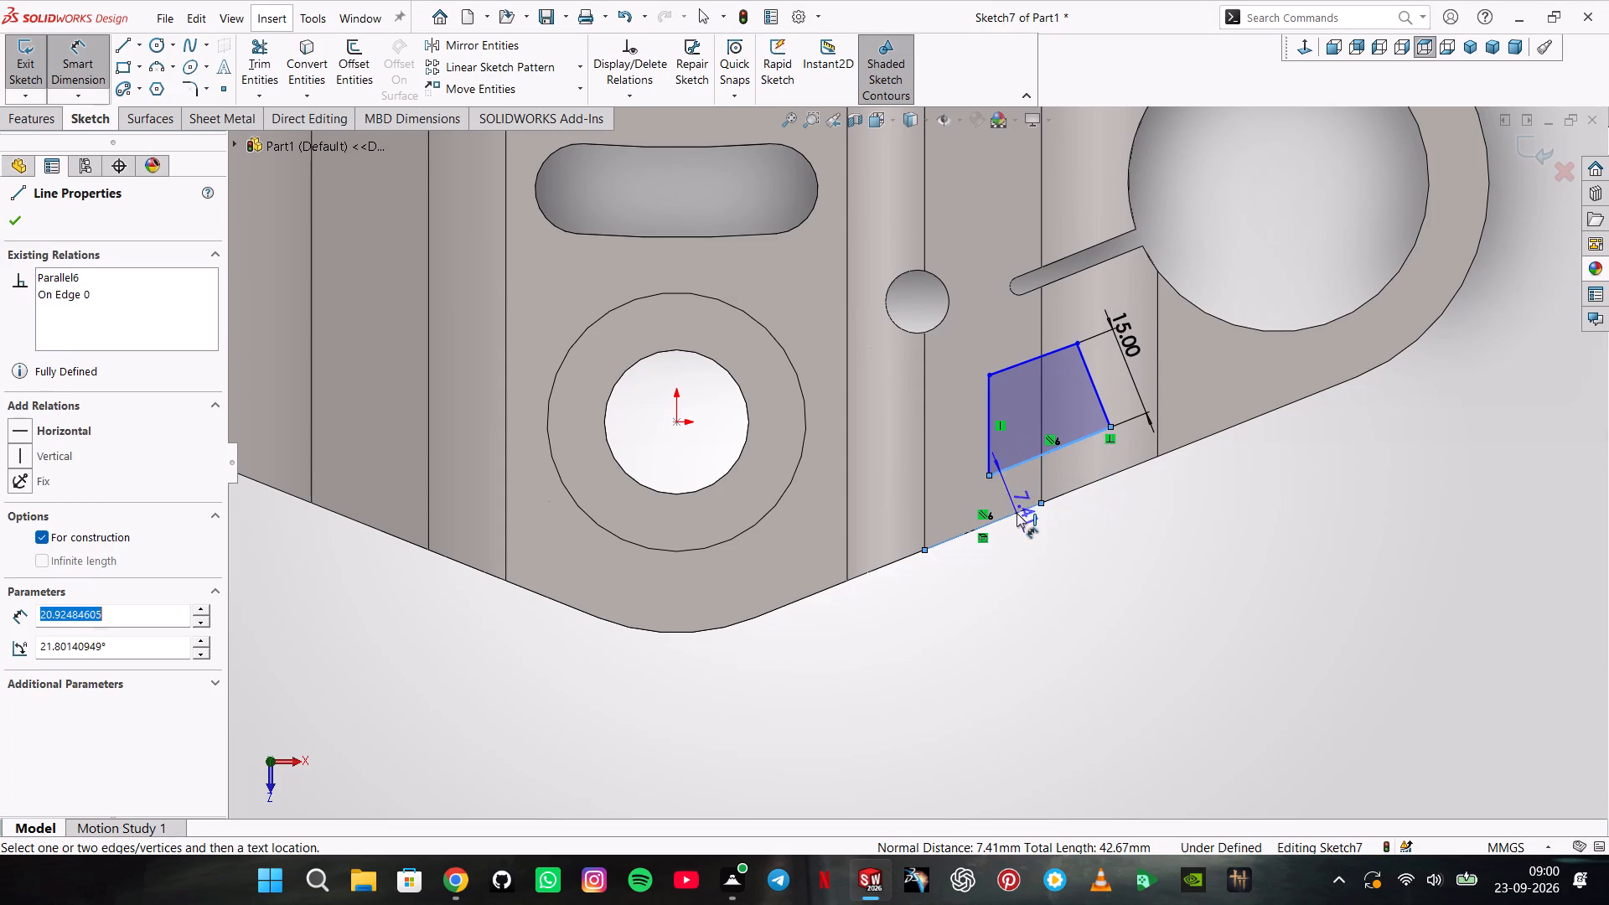
pyautogui.click(1019, 493)
pyautogui.press('8')
pyautogui.press('Return')
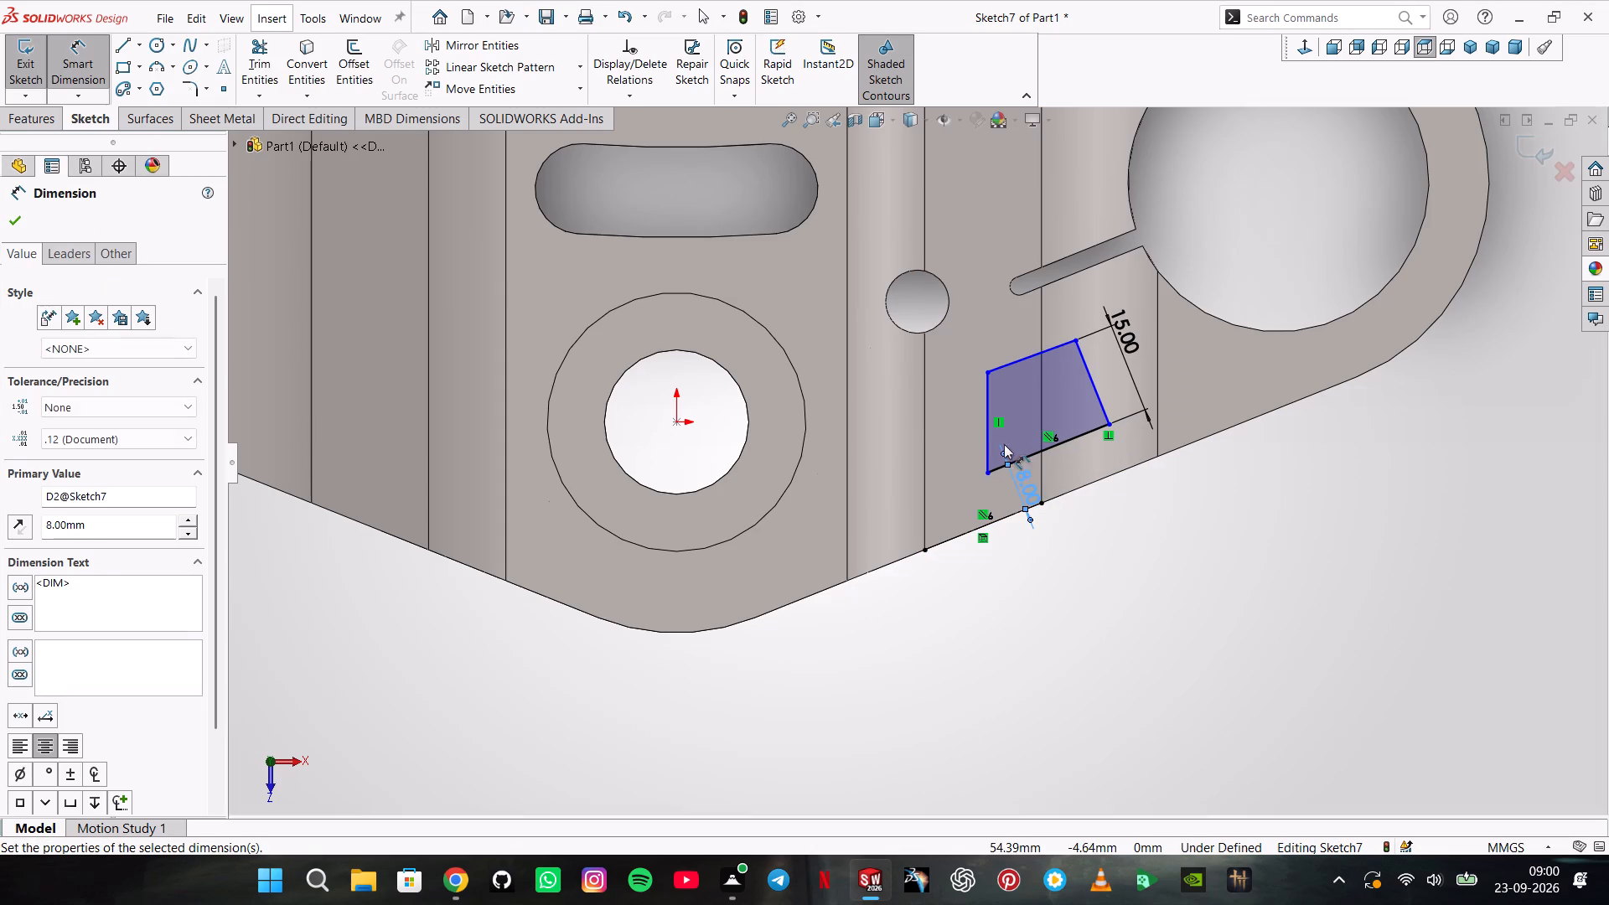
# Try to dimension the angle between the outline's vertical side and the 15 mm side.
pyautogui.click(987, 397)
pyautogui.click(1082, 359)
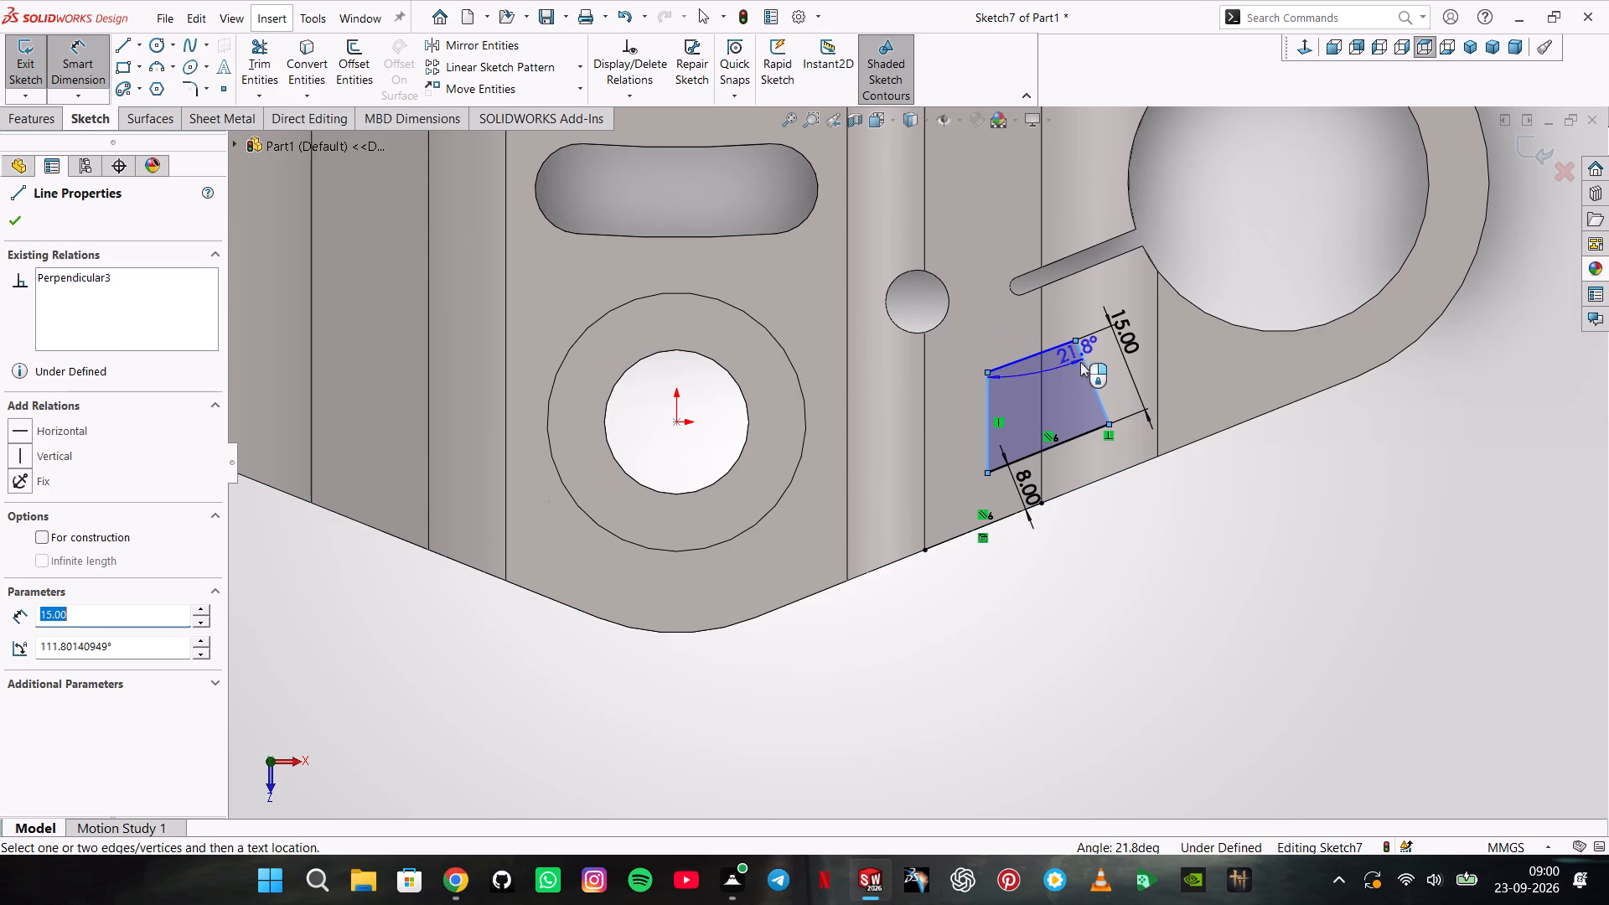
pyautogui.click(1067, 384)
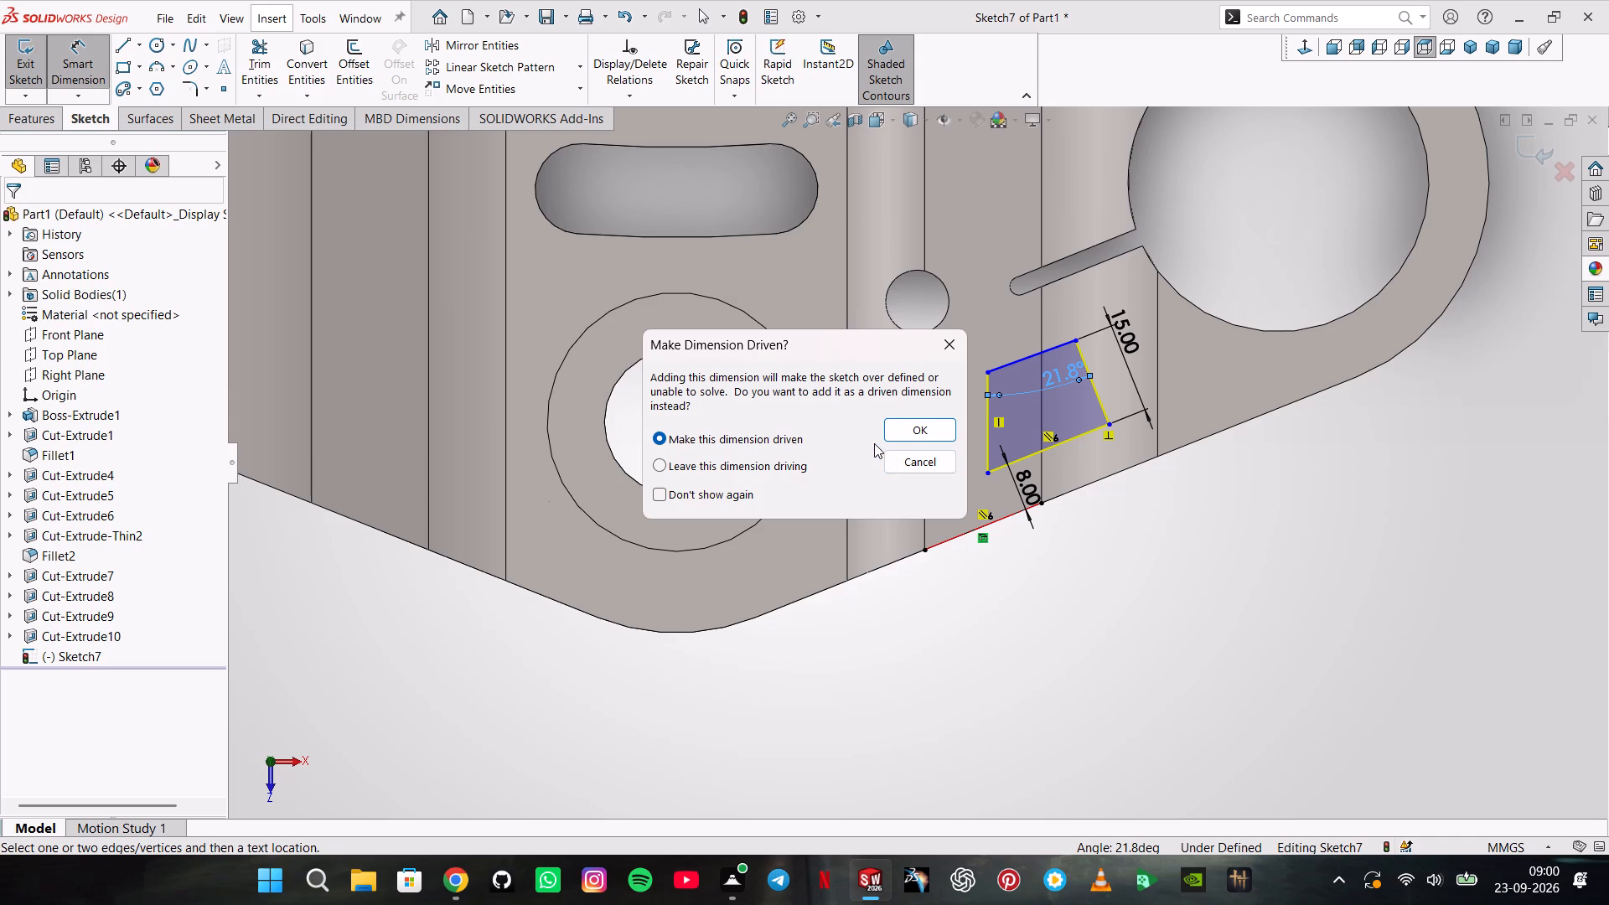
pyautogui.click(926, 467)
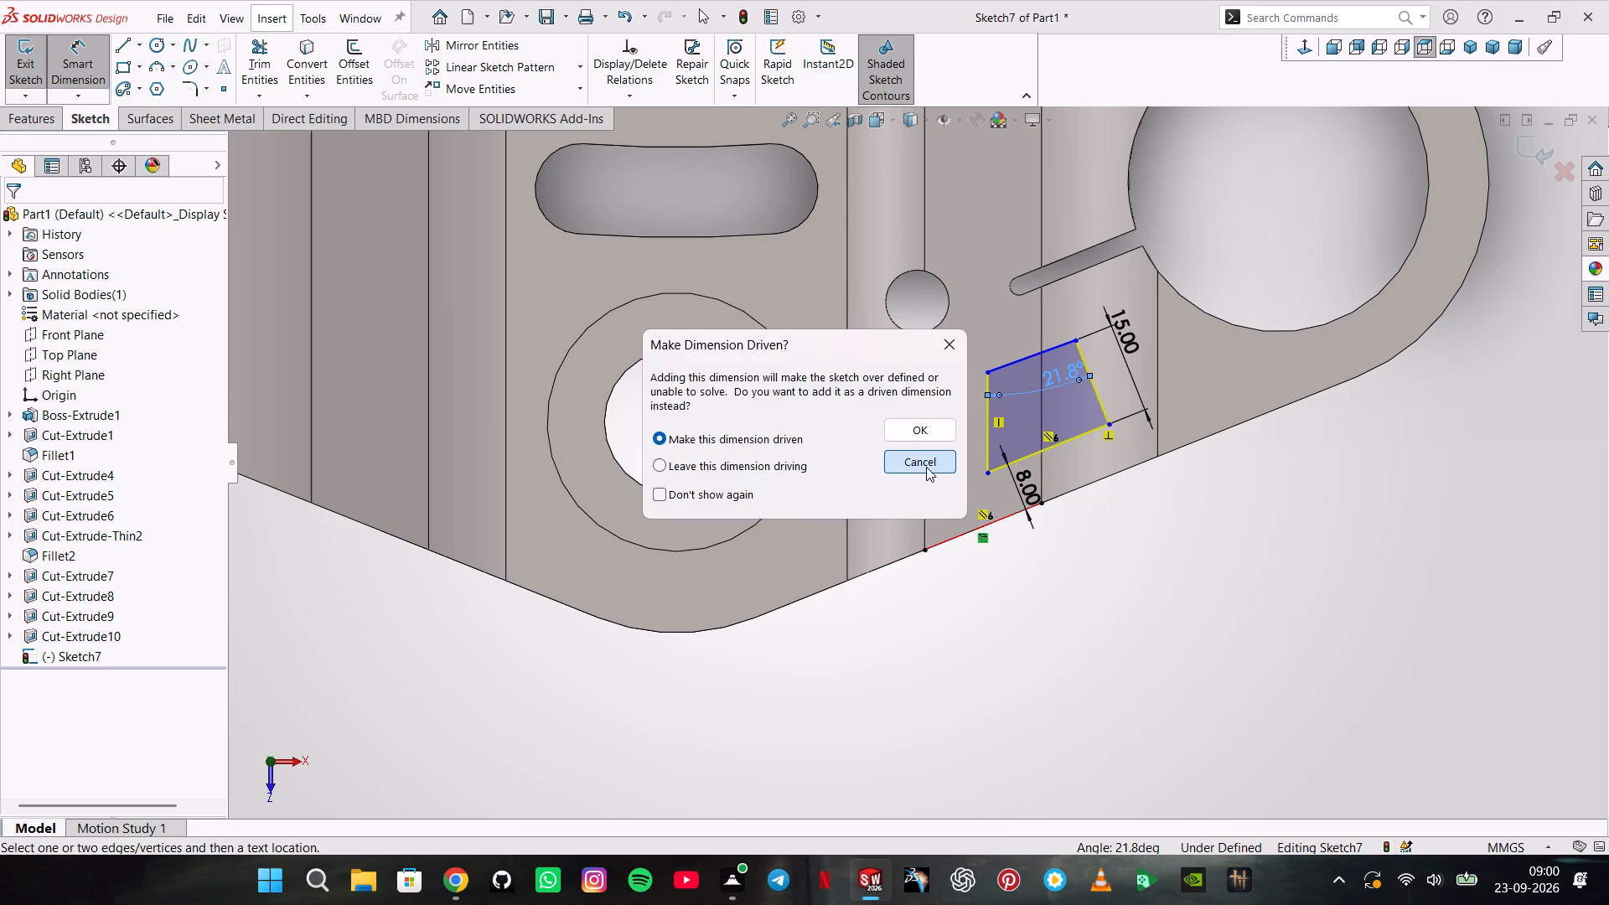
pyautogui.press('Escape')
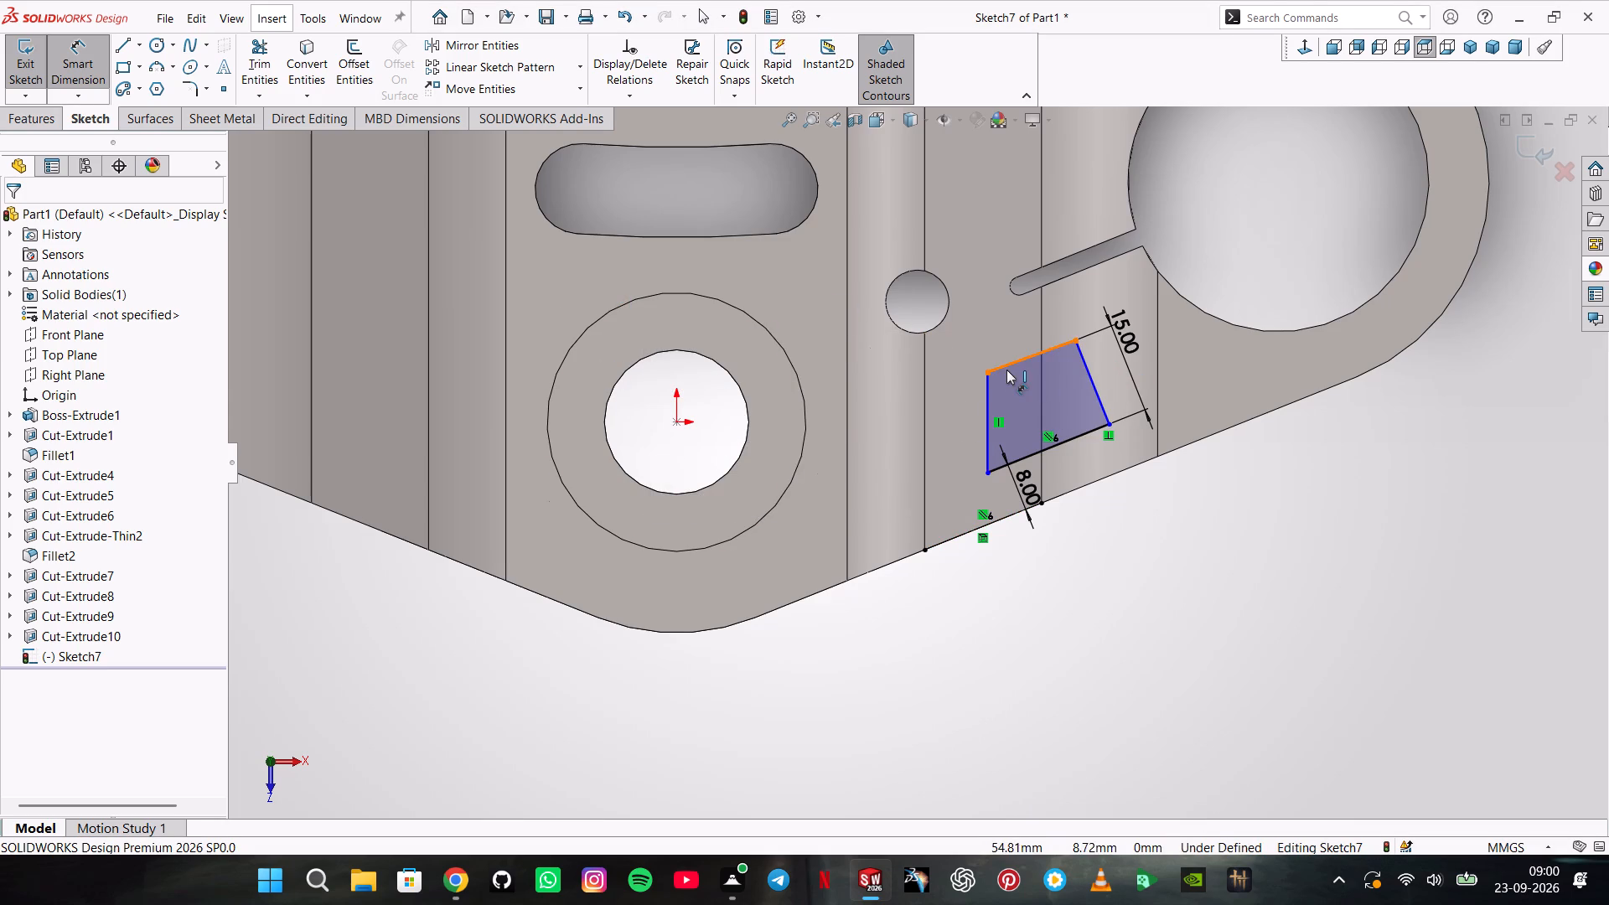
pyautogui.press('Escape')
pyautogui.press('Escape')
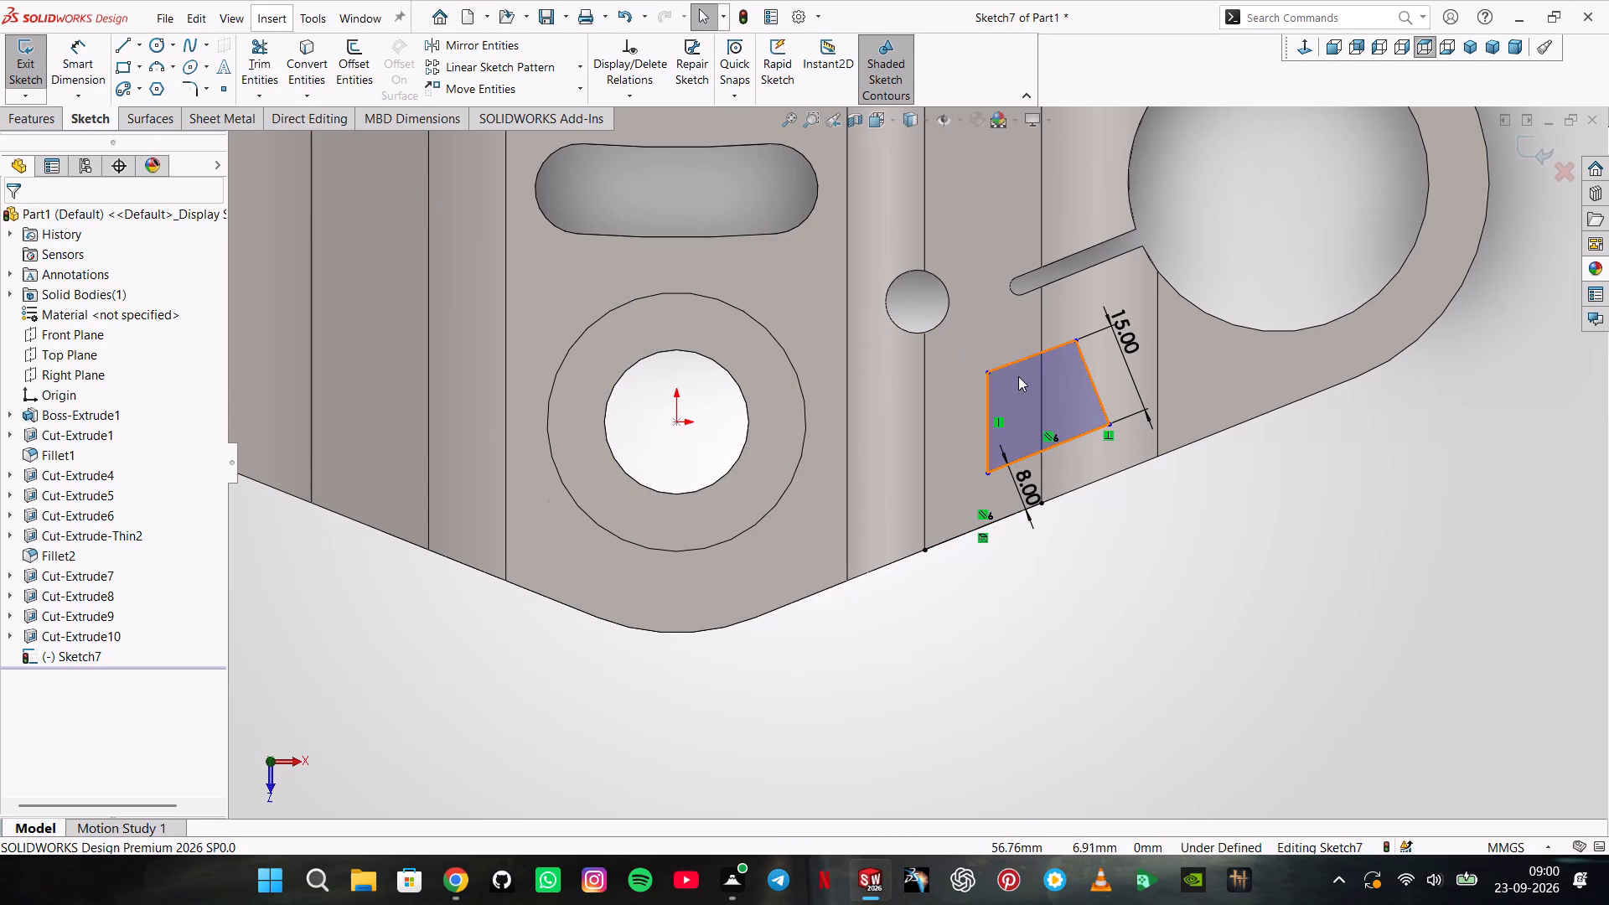
# Delete the outline's upper side and vertical side.
pyautogui.click(1016, 364)
pyautogui.press('Delete')
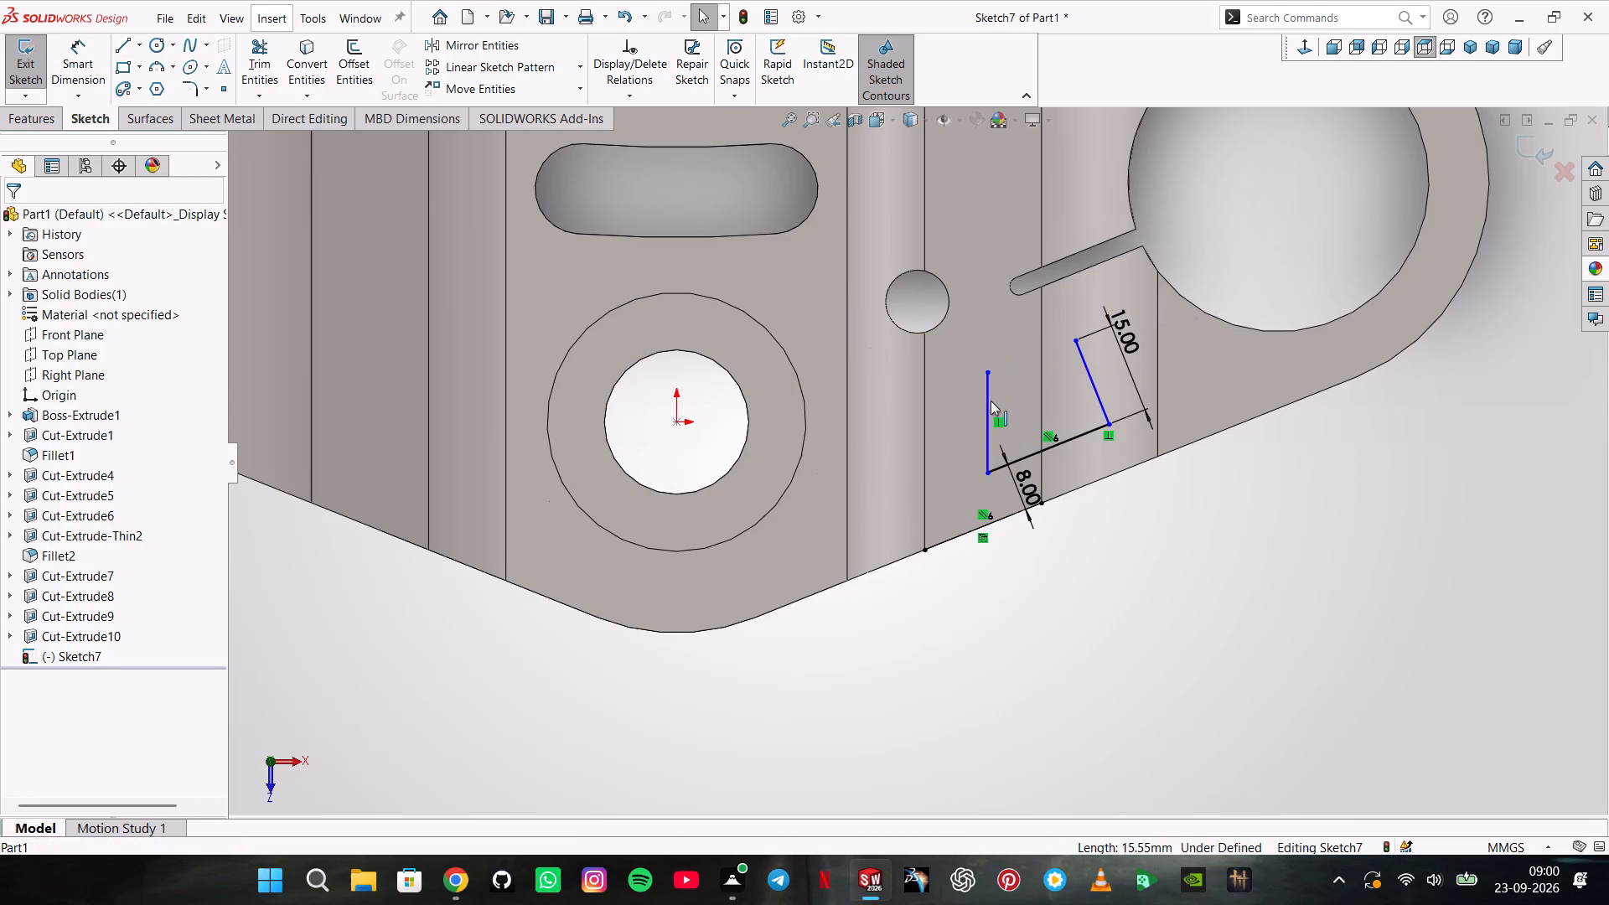
pyautogui.click(991, 400)
pyautogui.press('Delete')
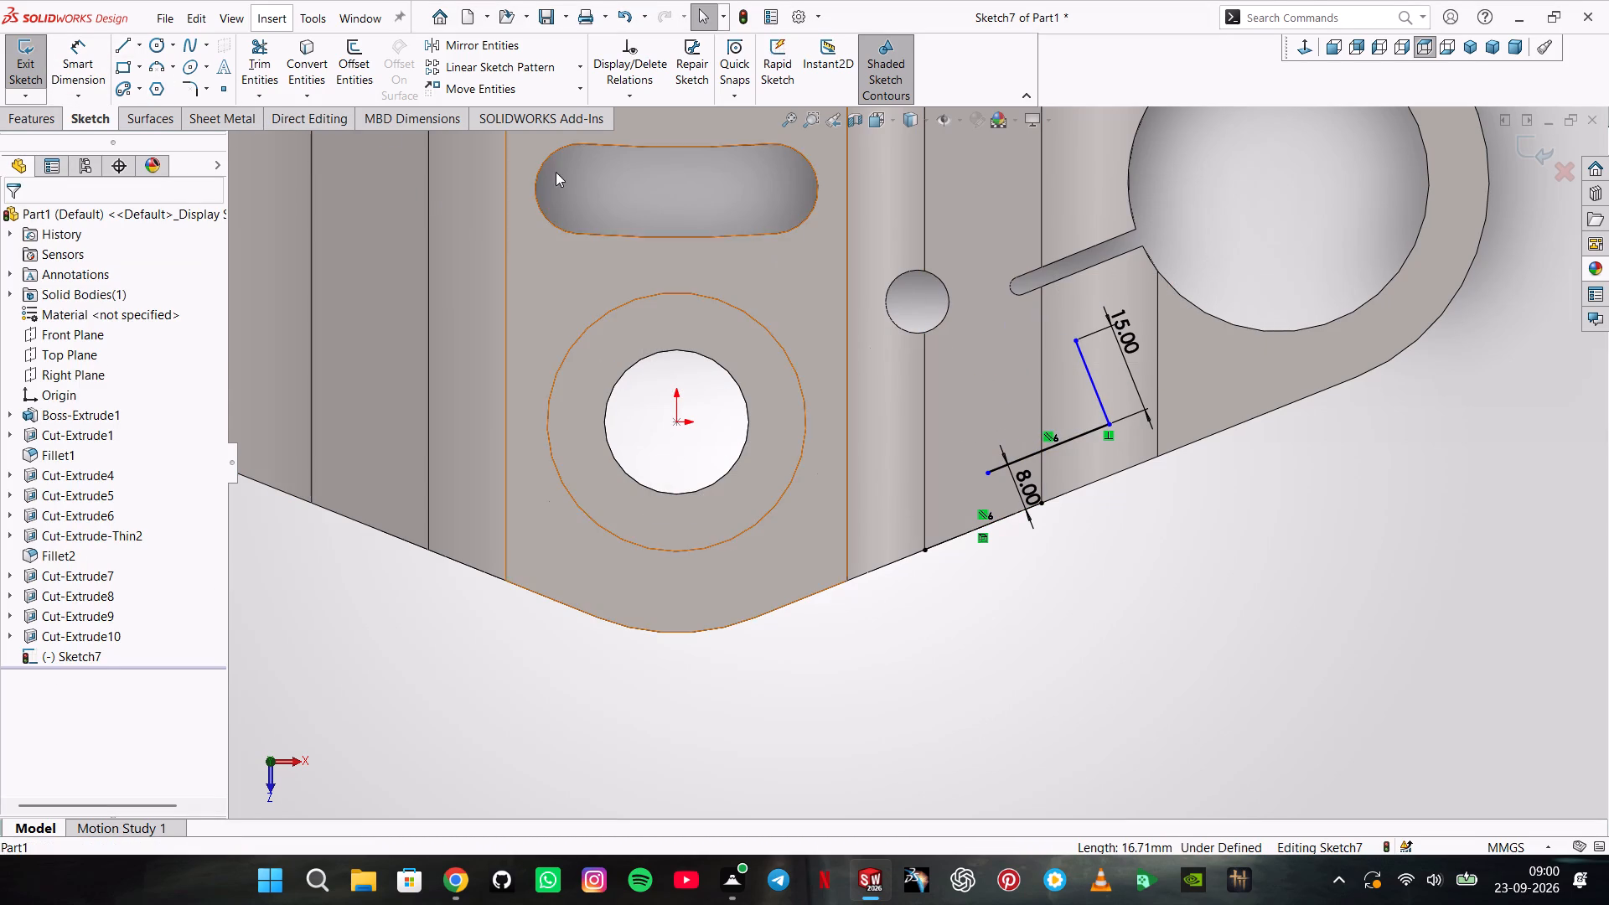
# Redraw the upper side from the 15 mm side's upper end and close the outline with a freely slanted side about 17 mm long.
pyautogui.click(118, 42)
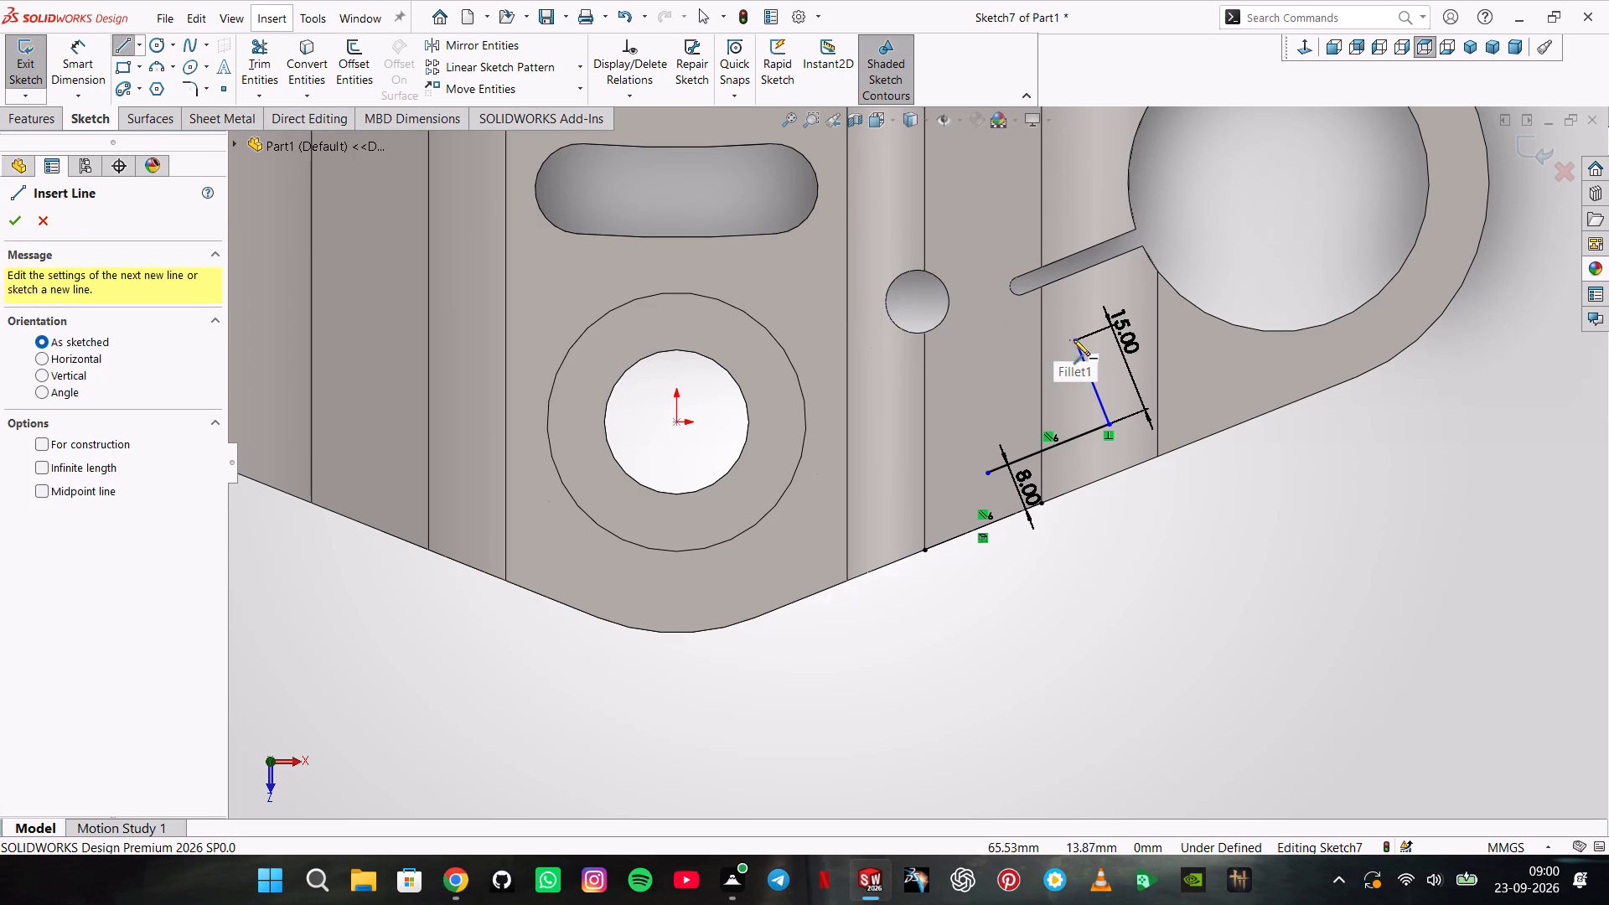
pyautogui.click(1078, 341)
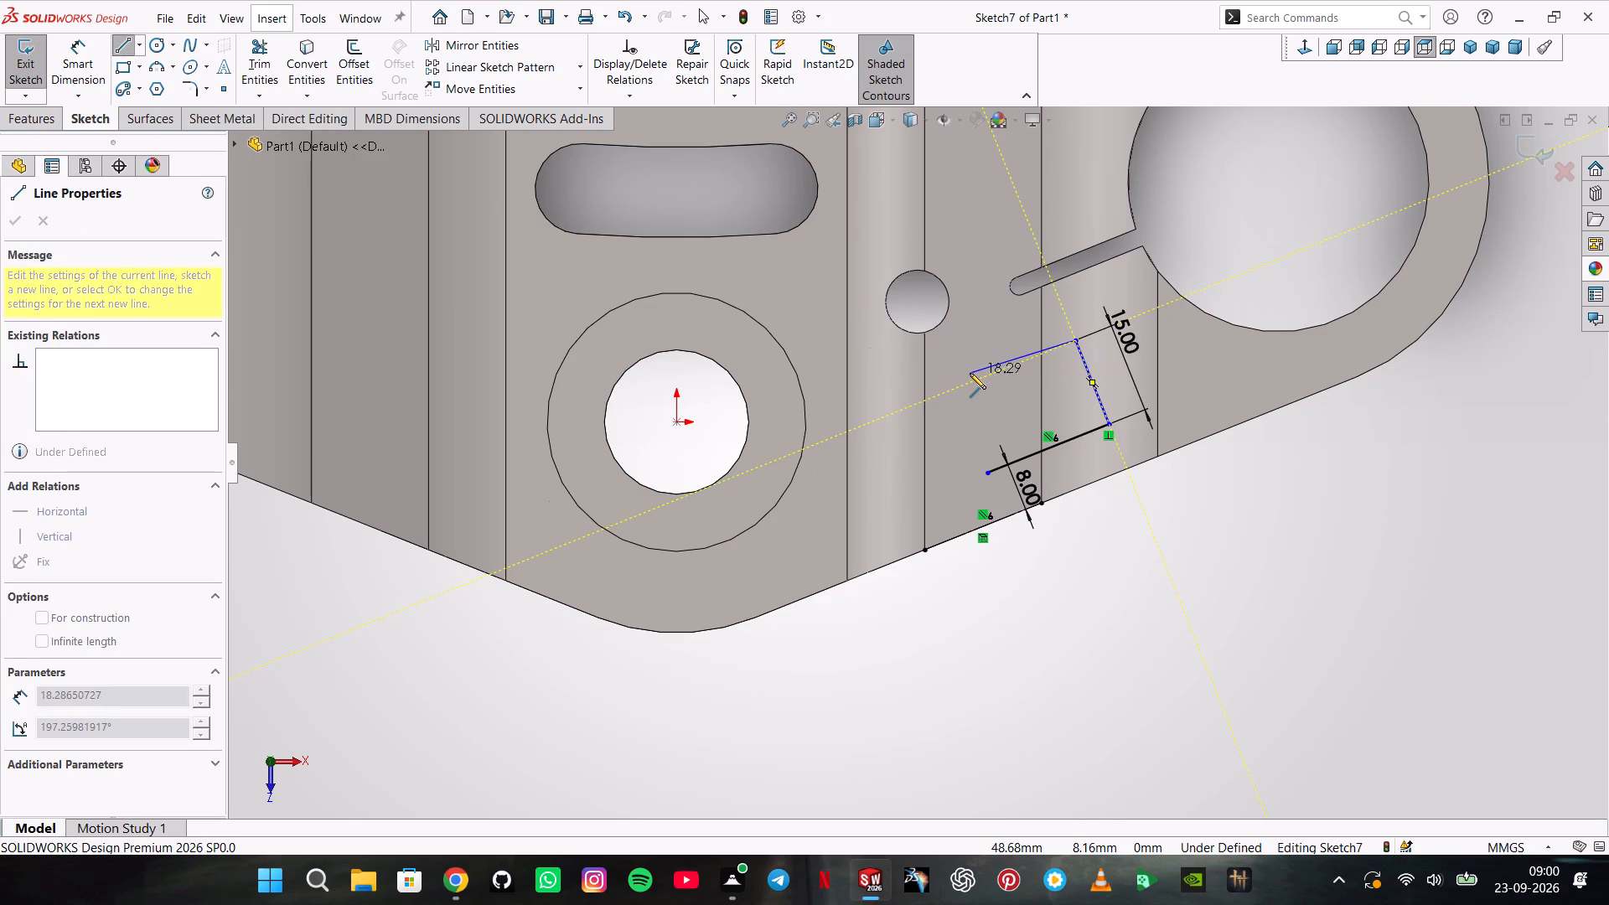
pyautogui.click(965, 373)
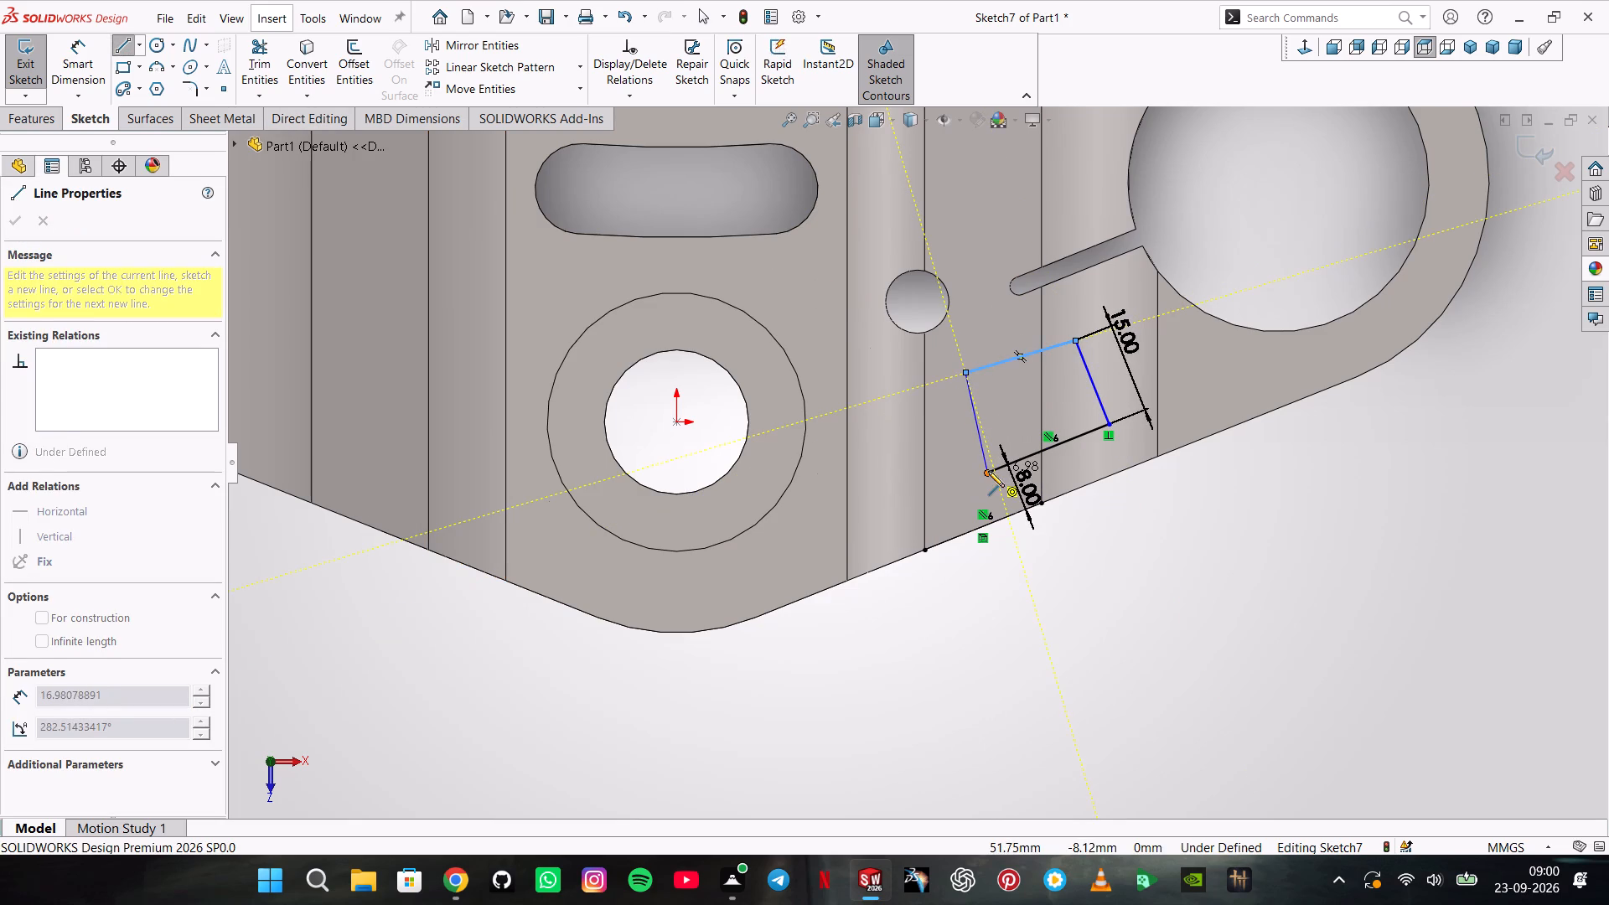
pyautogui.click(988, 471)
pyautogui.press('Delete')
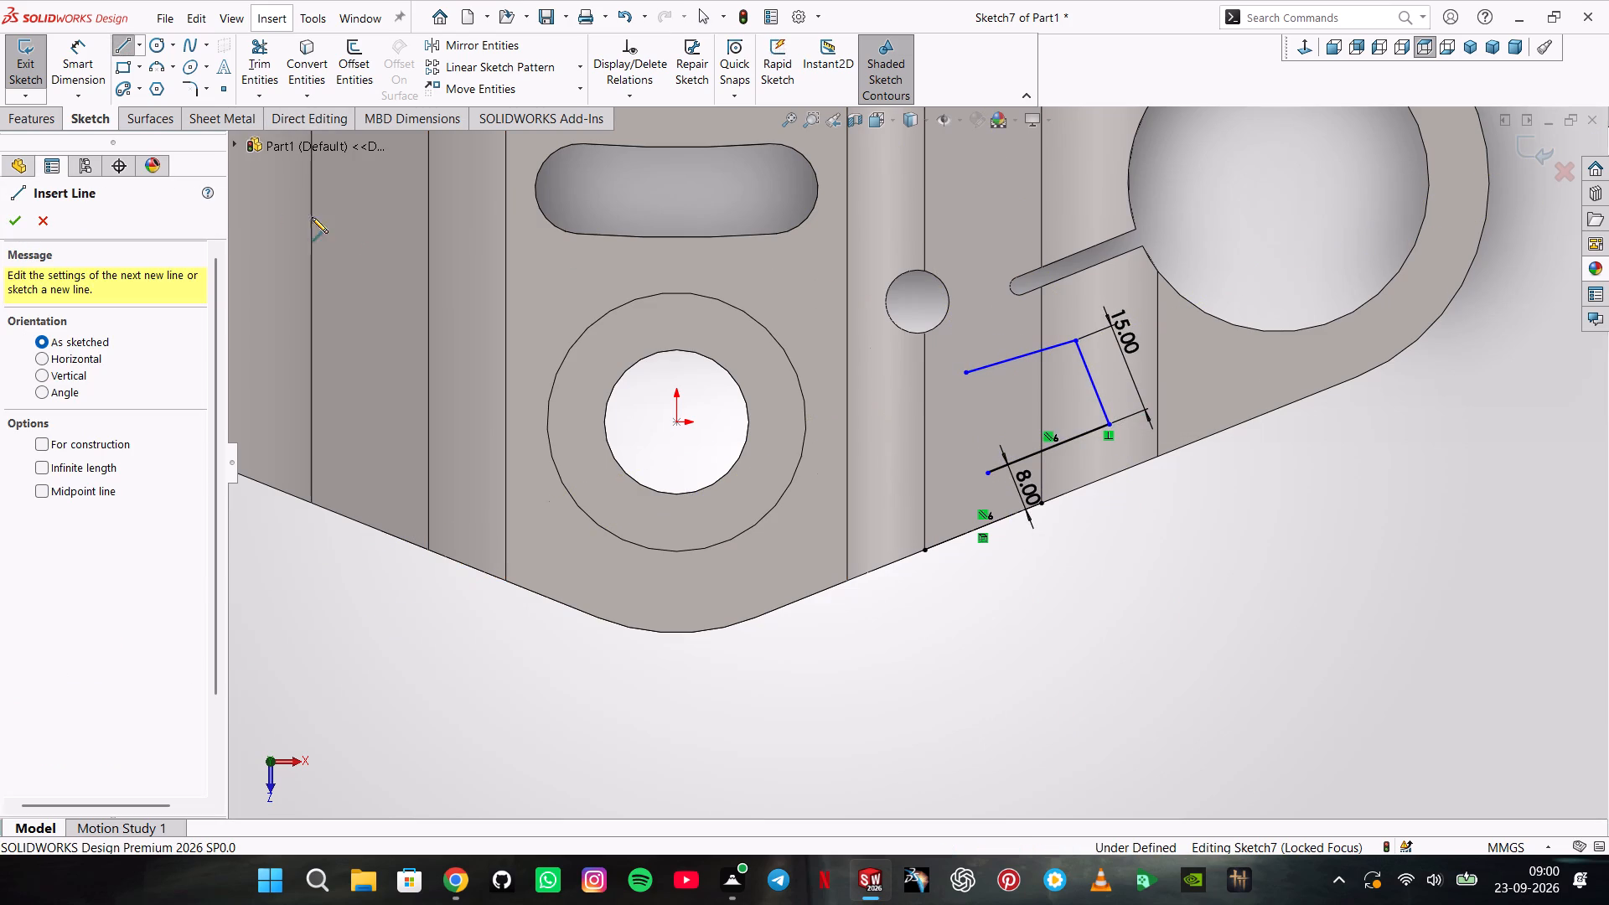
pyautogui.click(962, 371)
pyautogui.click(987, 474)
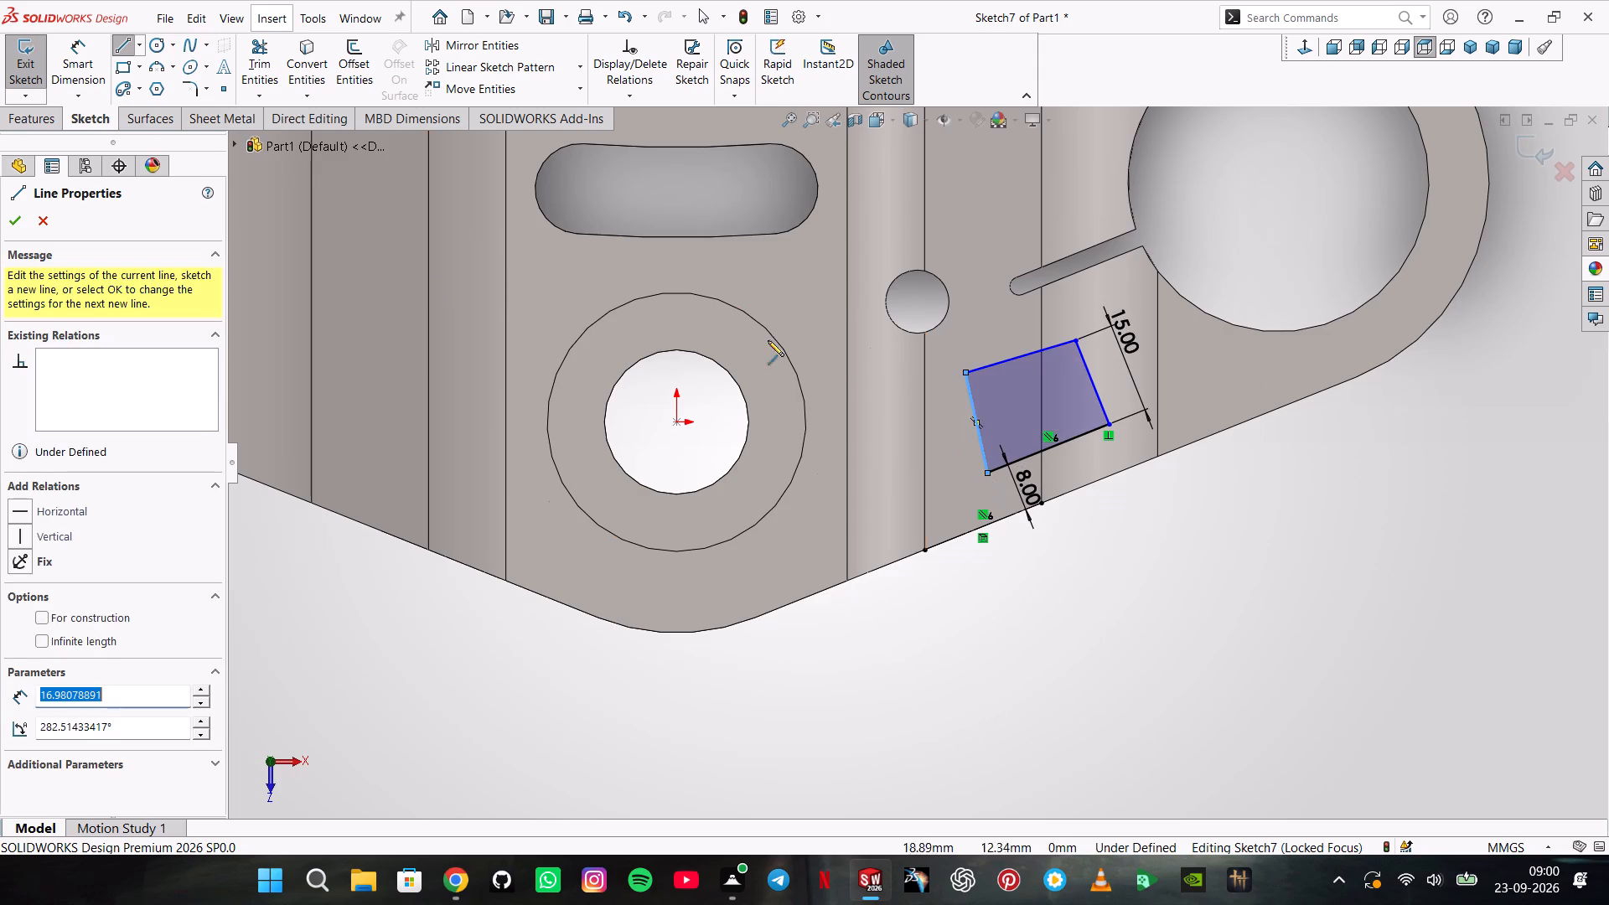
pyautogui.press('Delete')
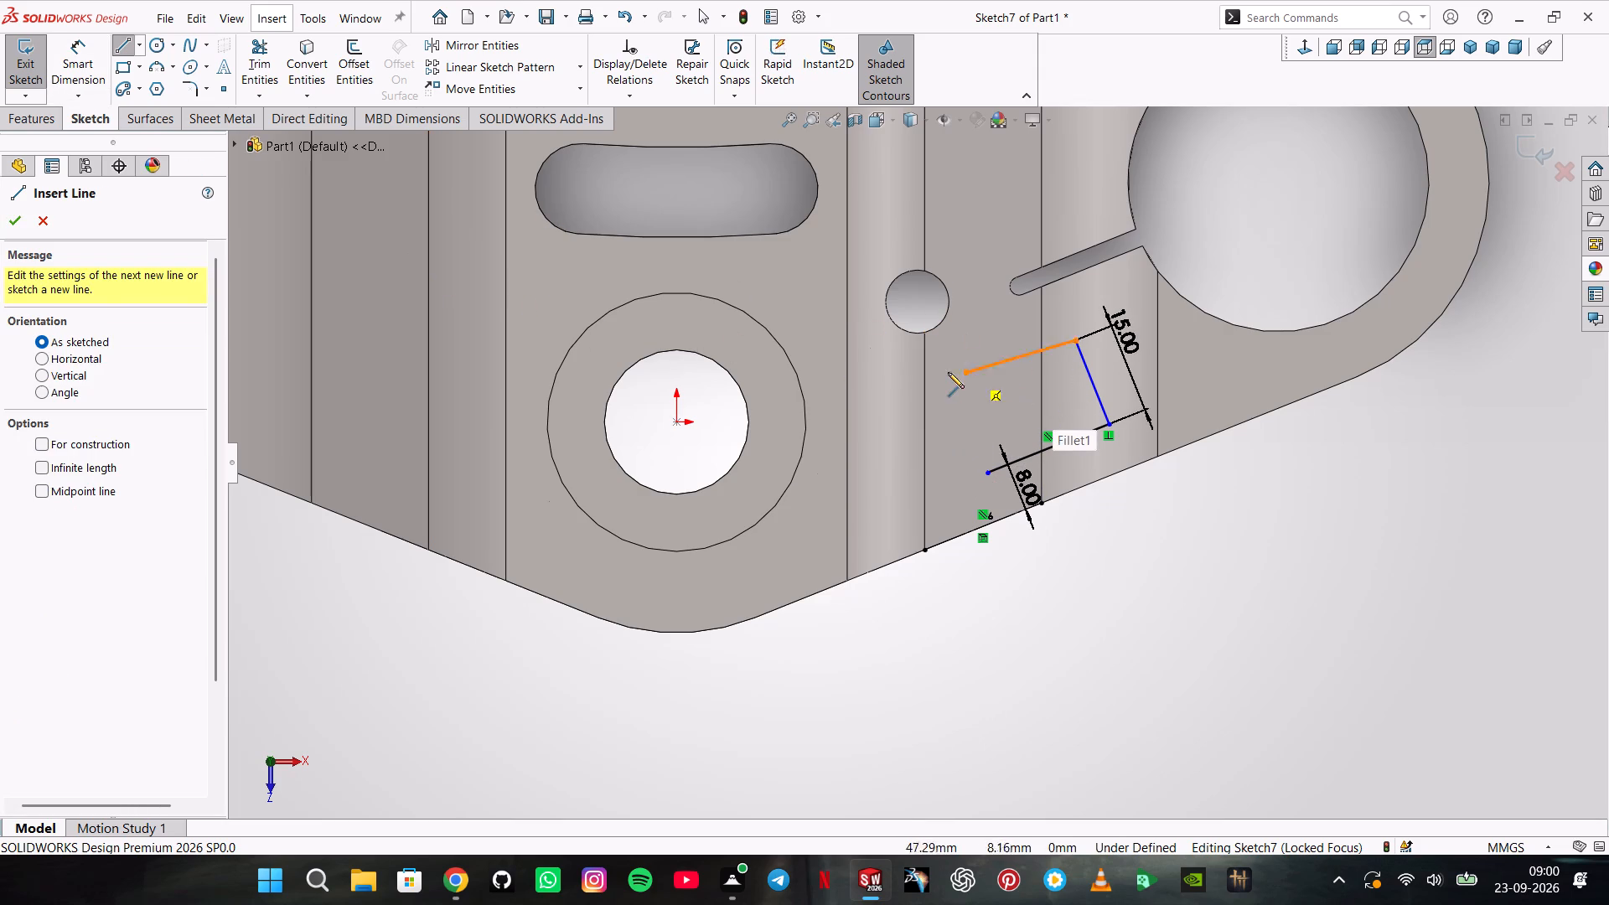
pyautogui.click(966, 377)
pyautogui.click(988, 474)
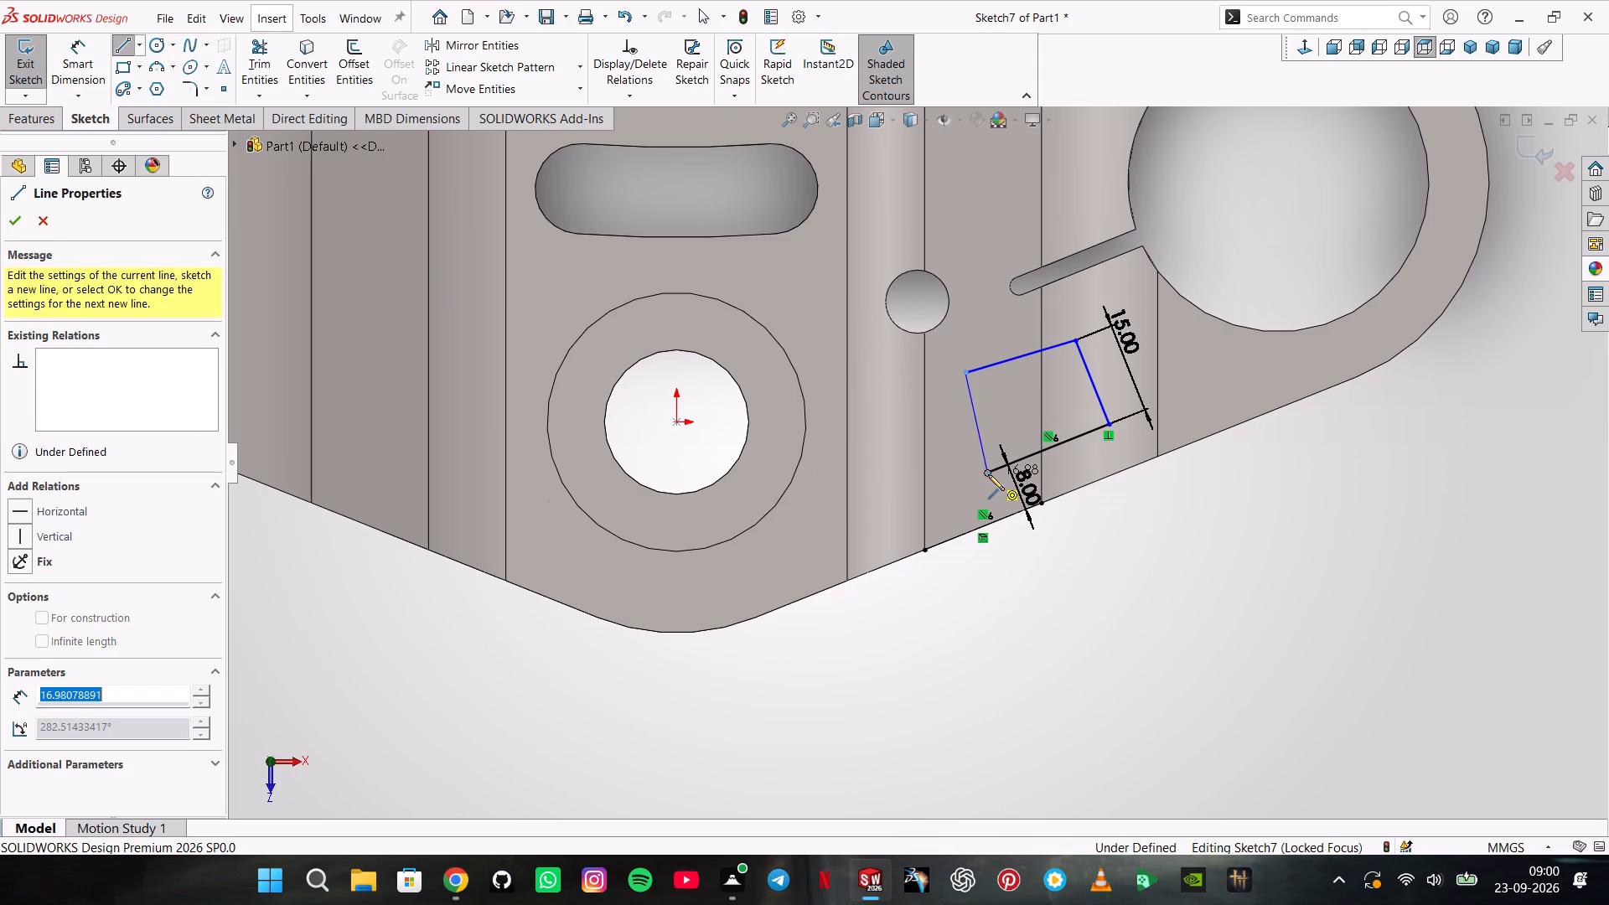
# Set the angle between the slanted closing side and the 15 mm side to 22°.
pyautogui.click(74, 55)
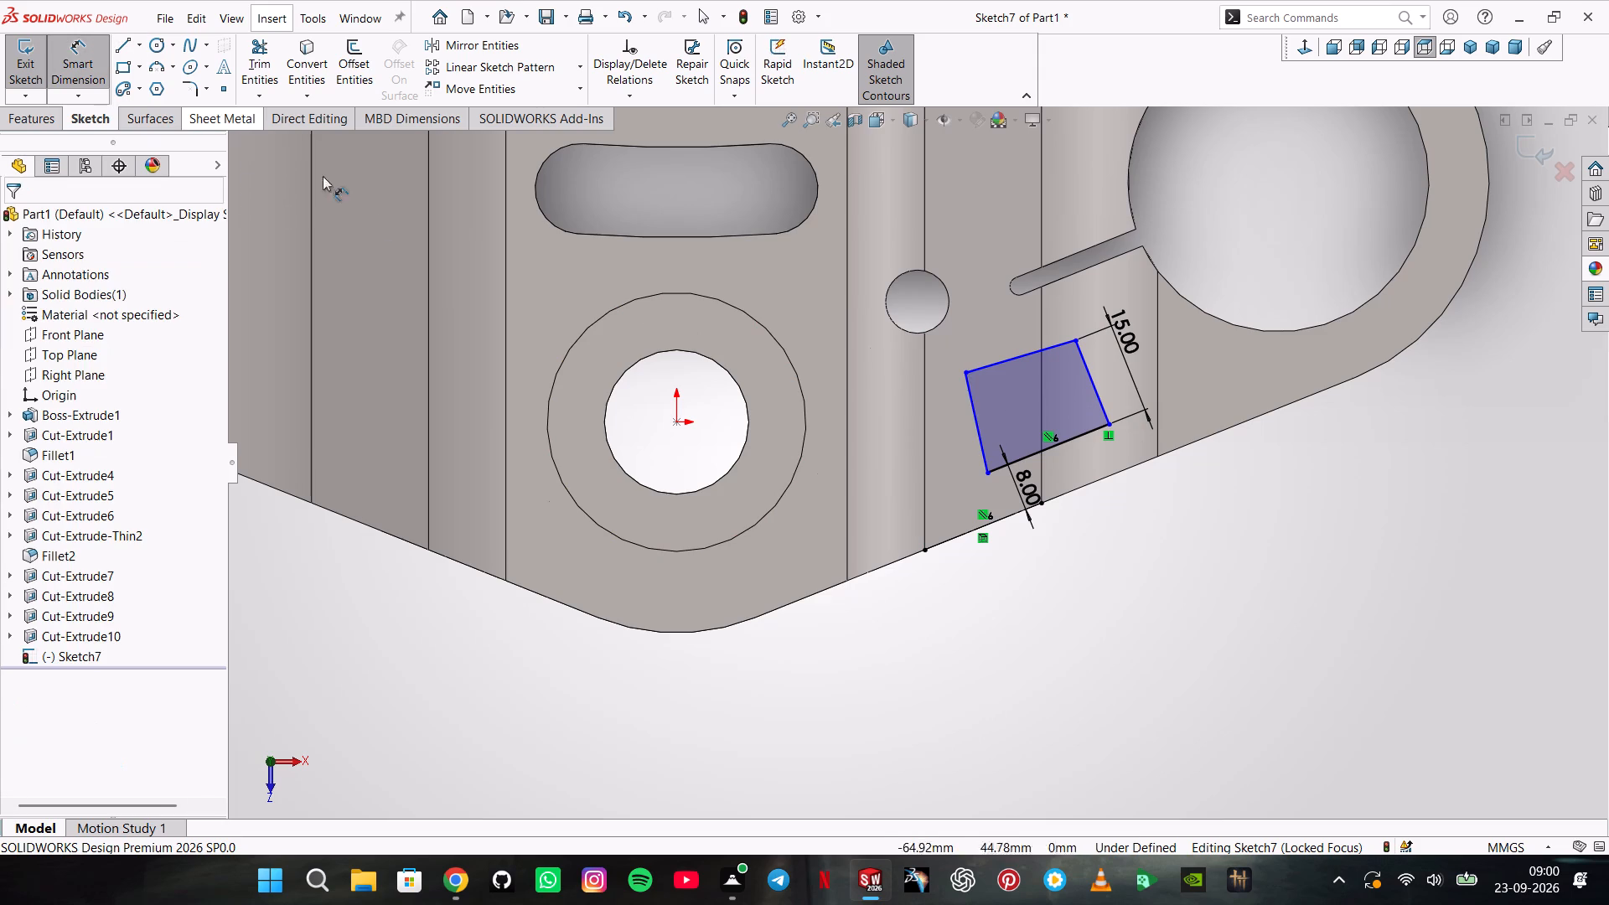
pyautogui.click(970, 390)
pyautogui.click(1096, 384)
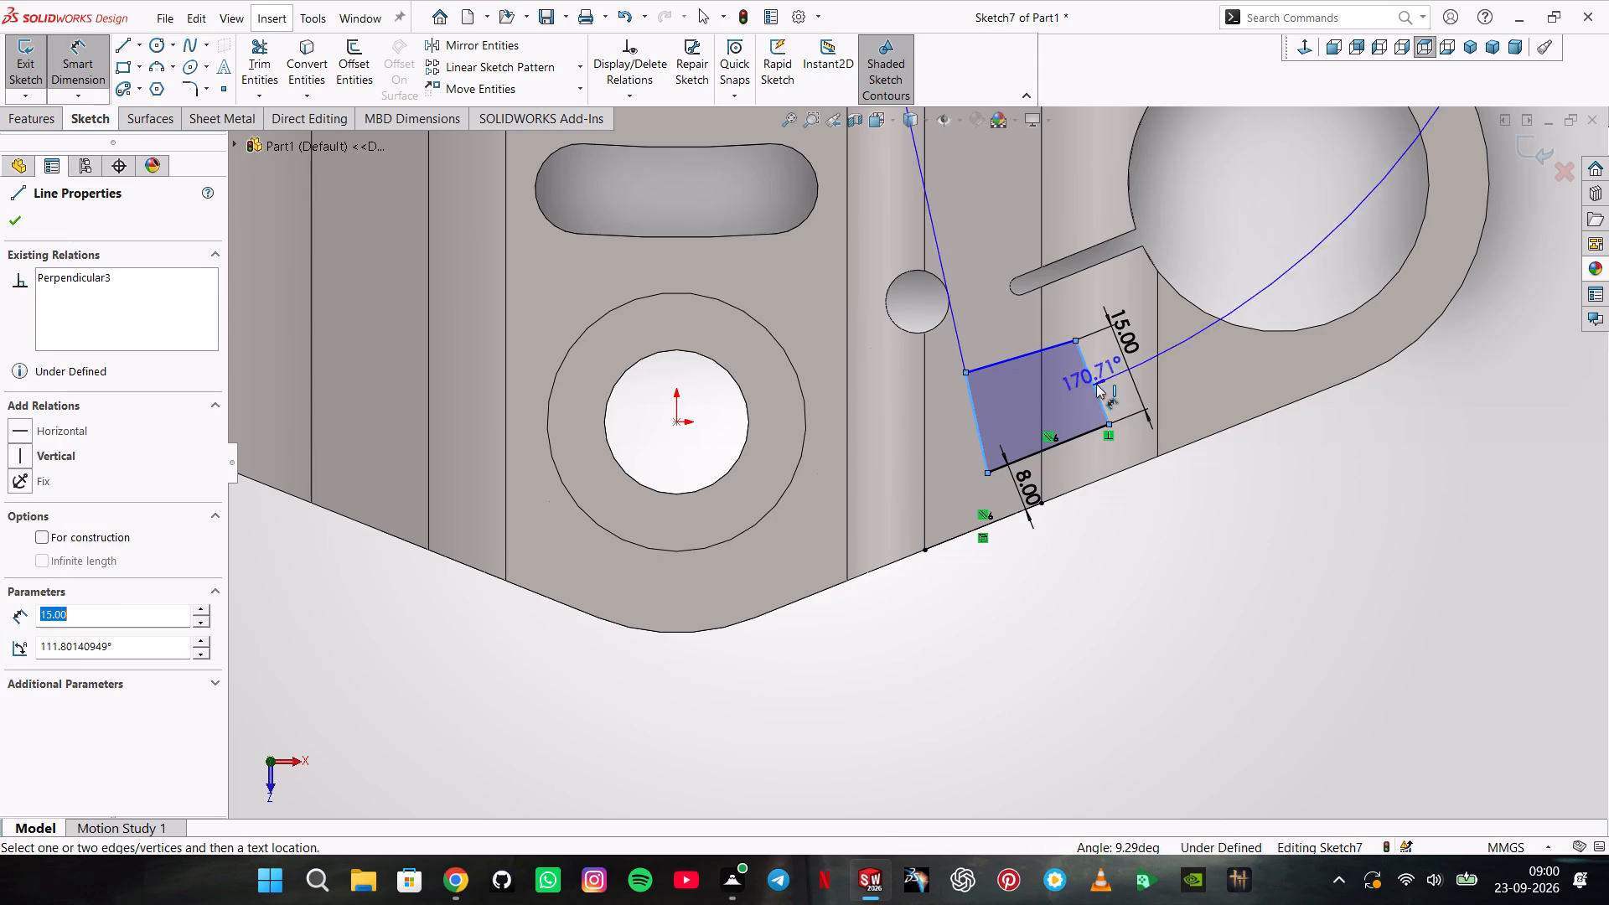
pyautogui.click(1048, 395)
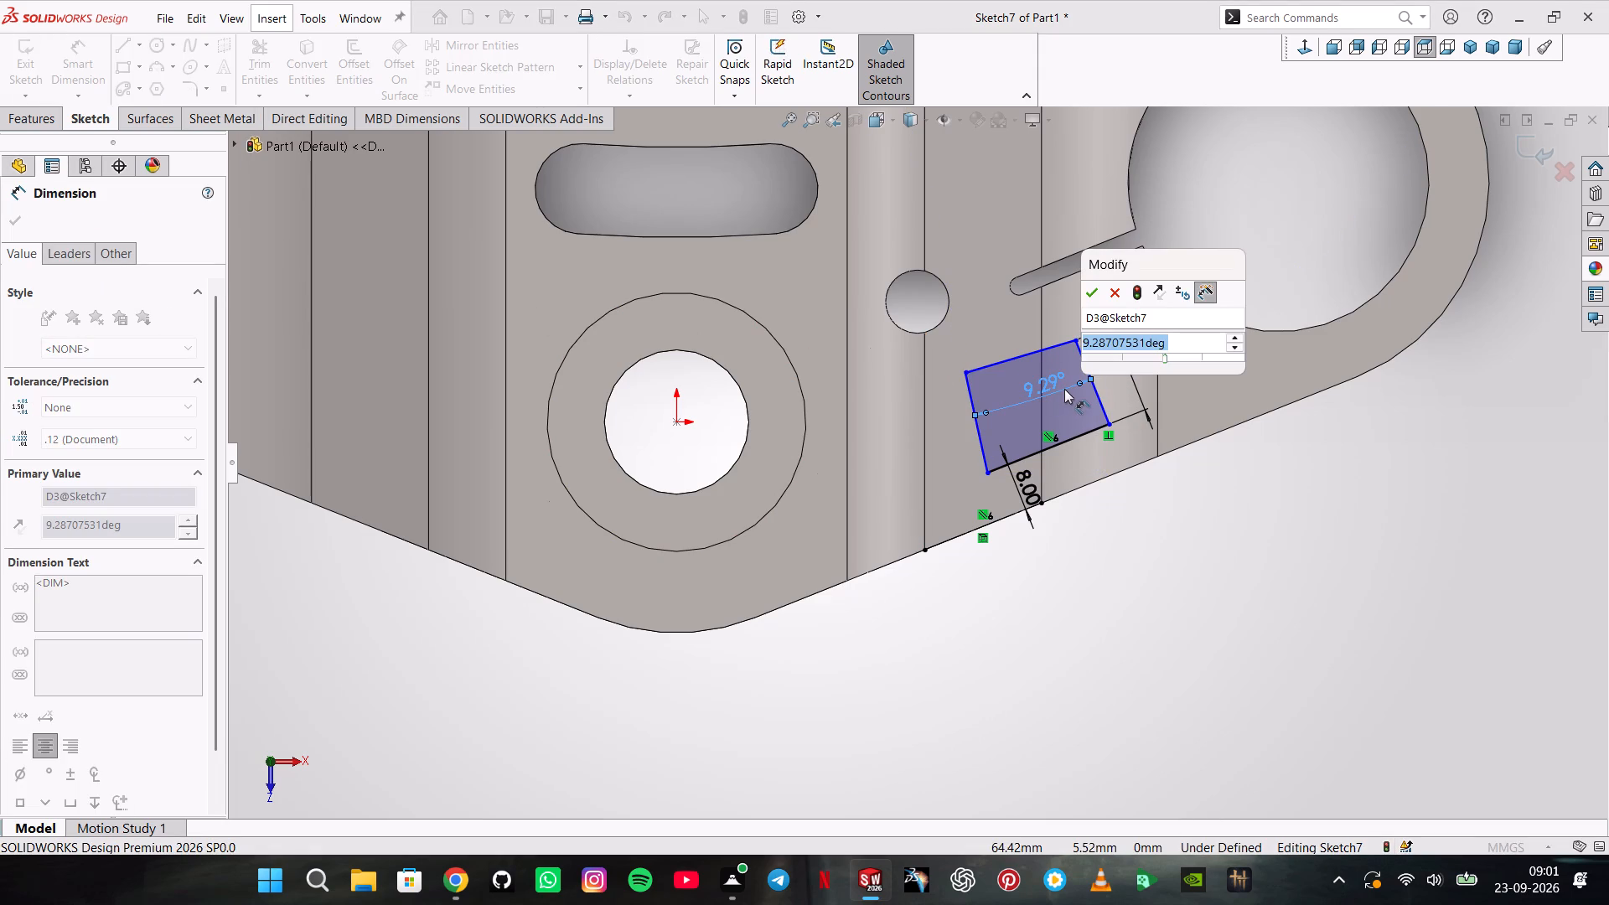
pyautogui.write('22')
pyautogui.press('Return')
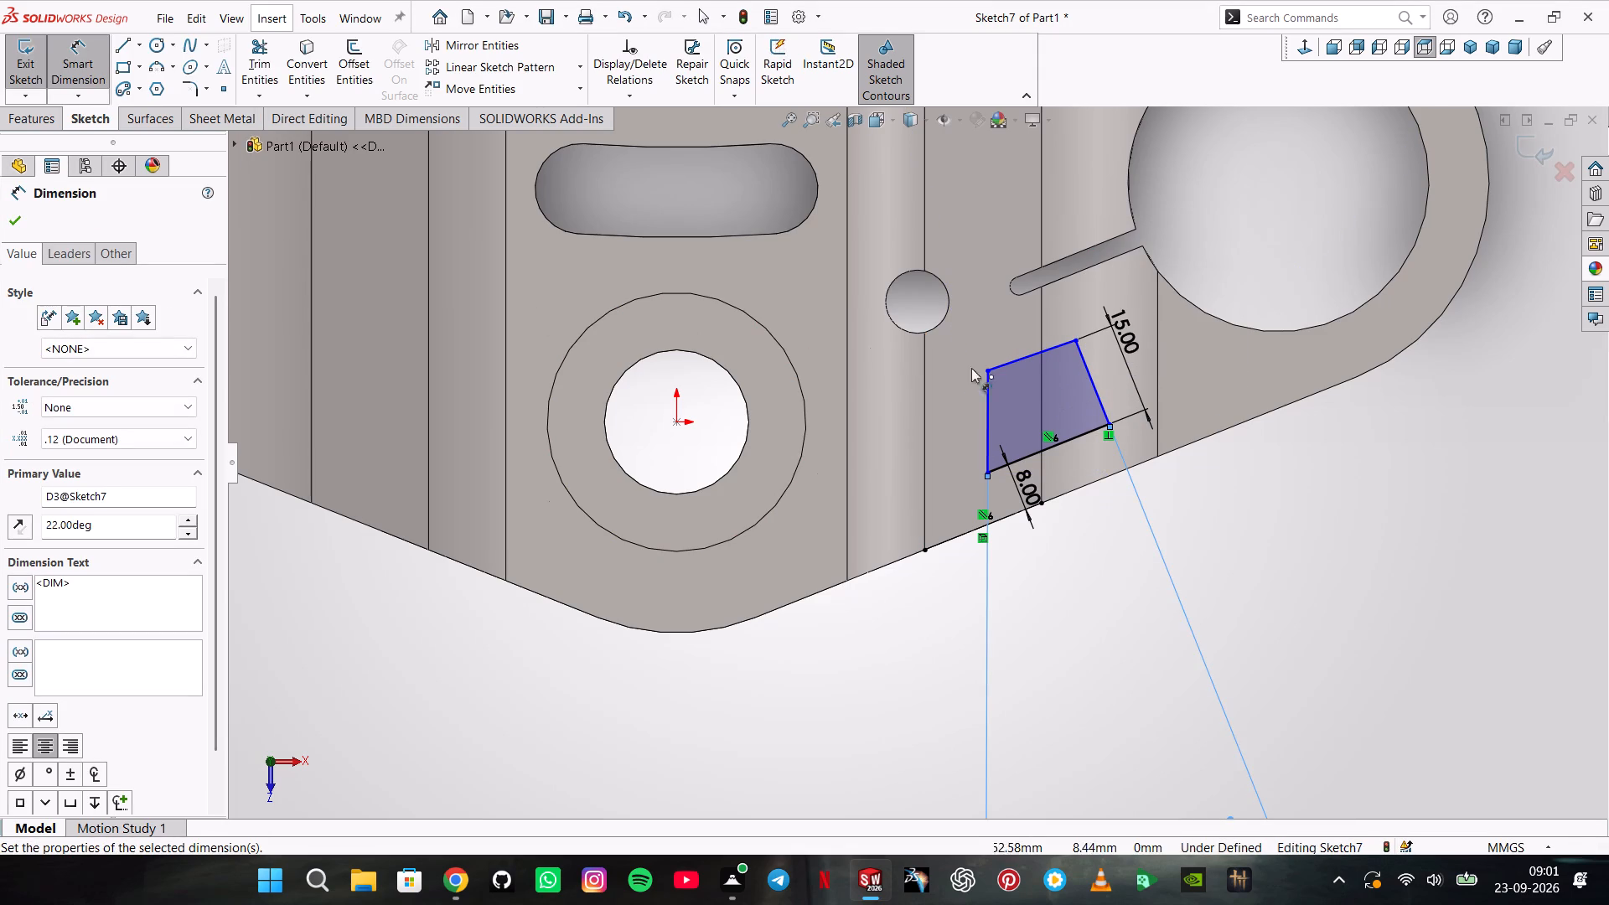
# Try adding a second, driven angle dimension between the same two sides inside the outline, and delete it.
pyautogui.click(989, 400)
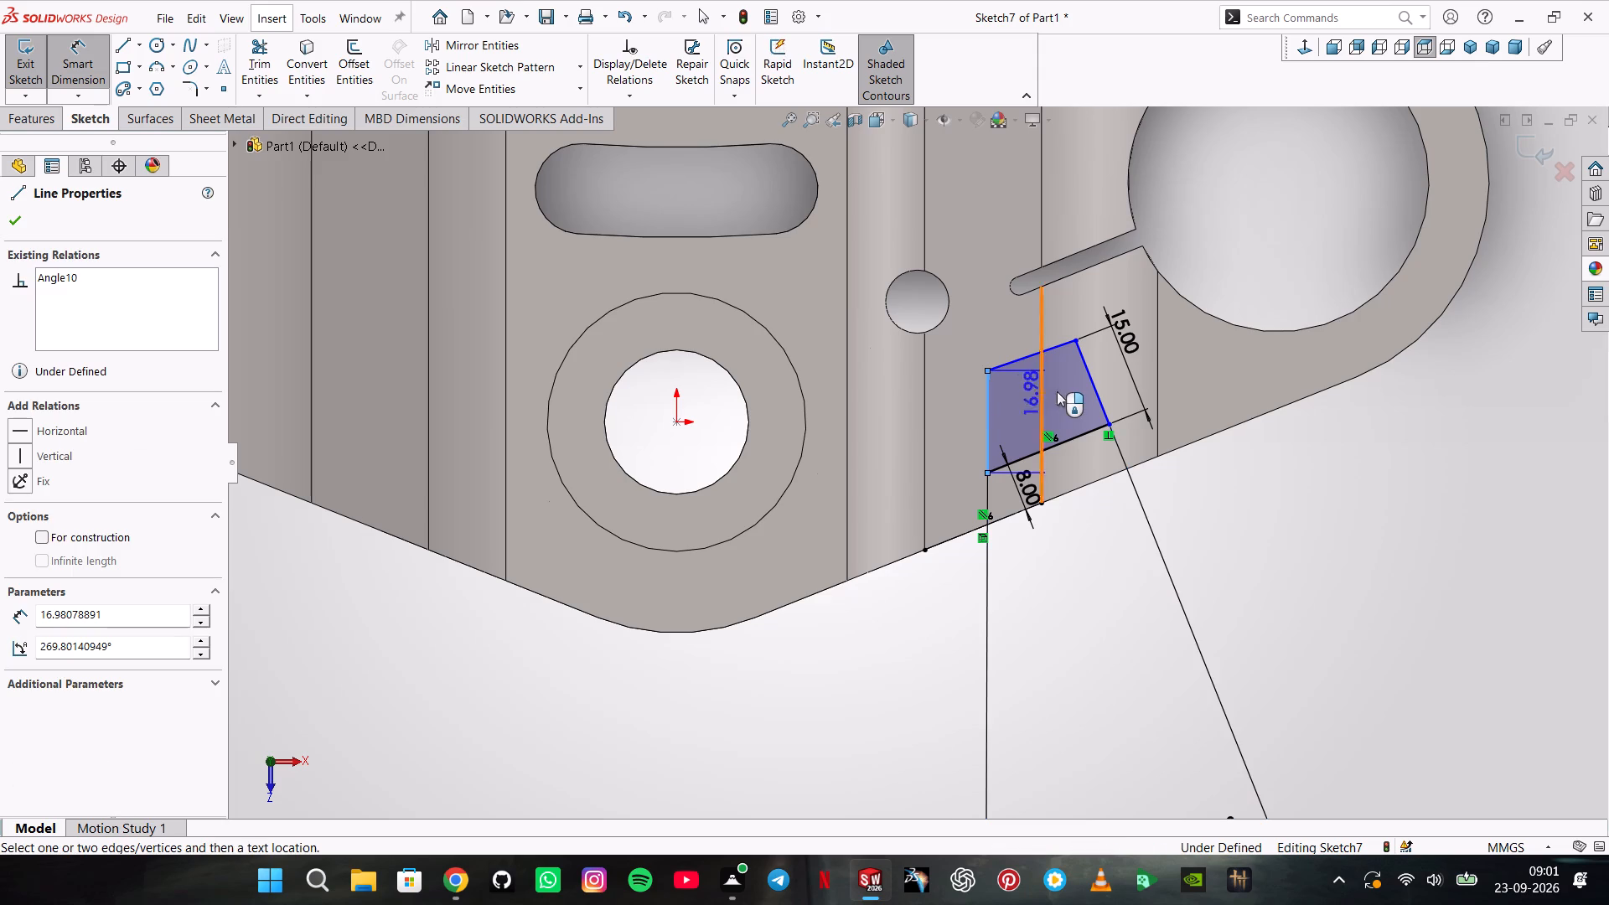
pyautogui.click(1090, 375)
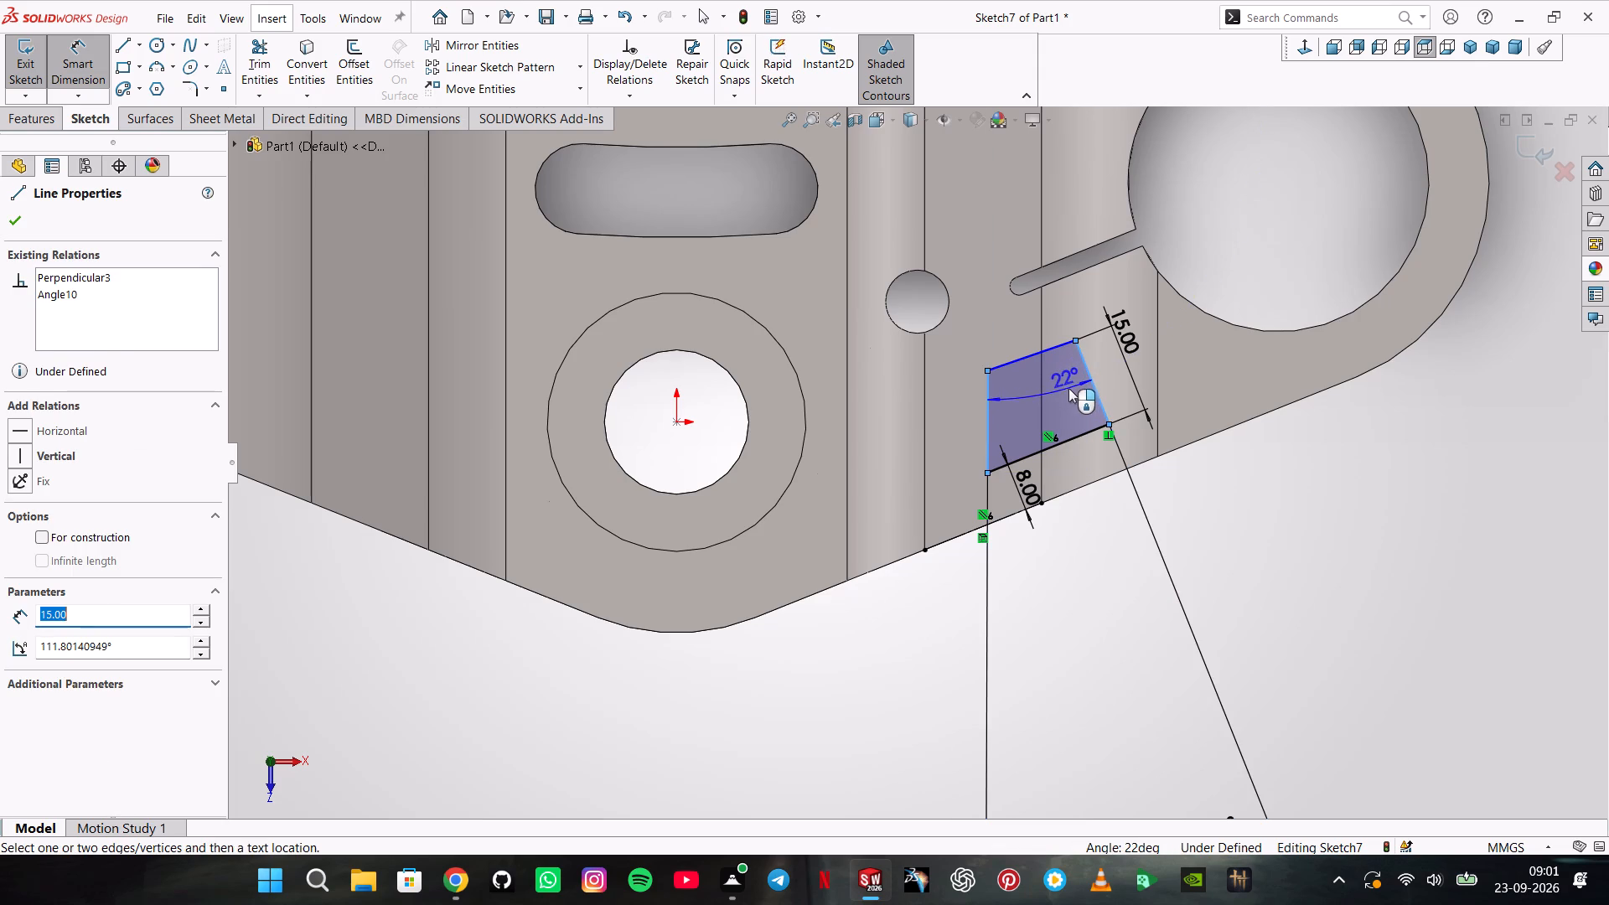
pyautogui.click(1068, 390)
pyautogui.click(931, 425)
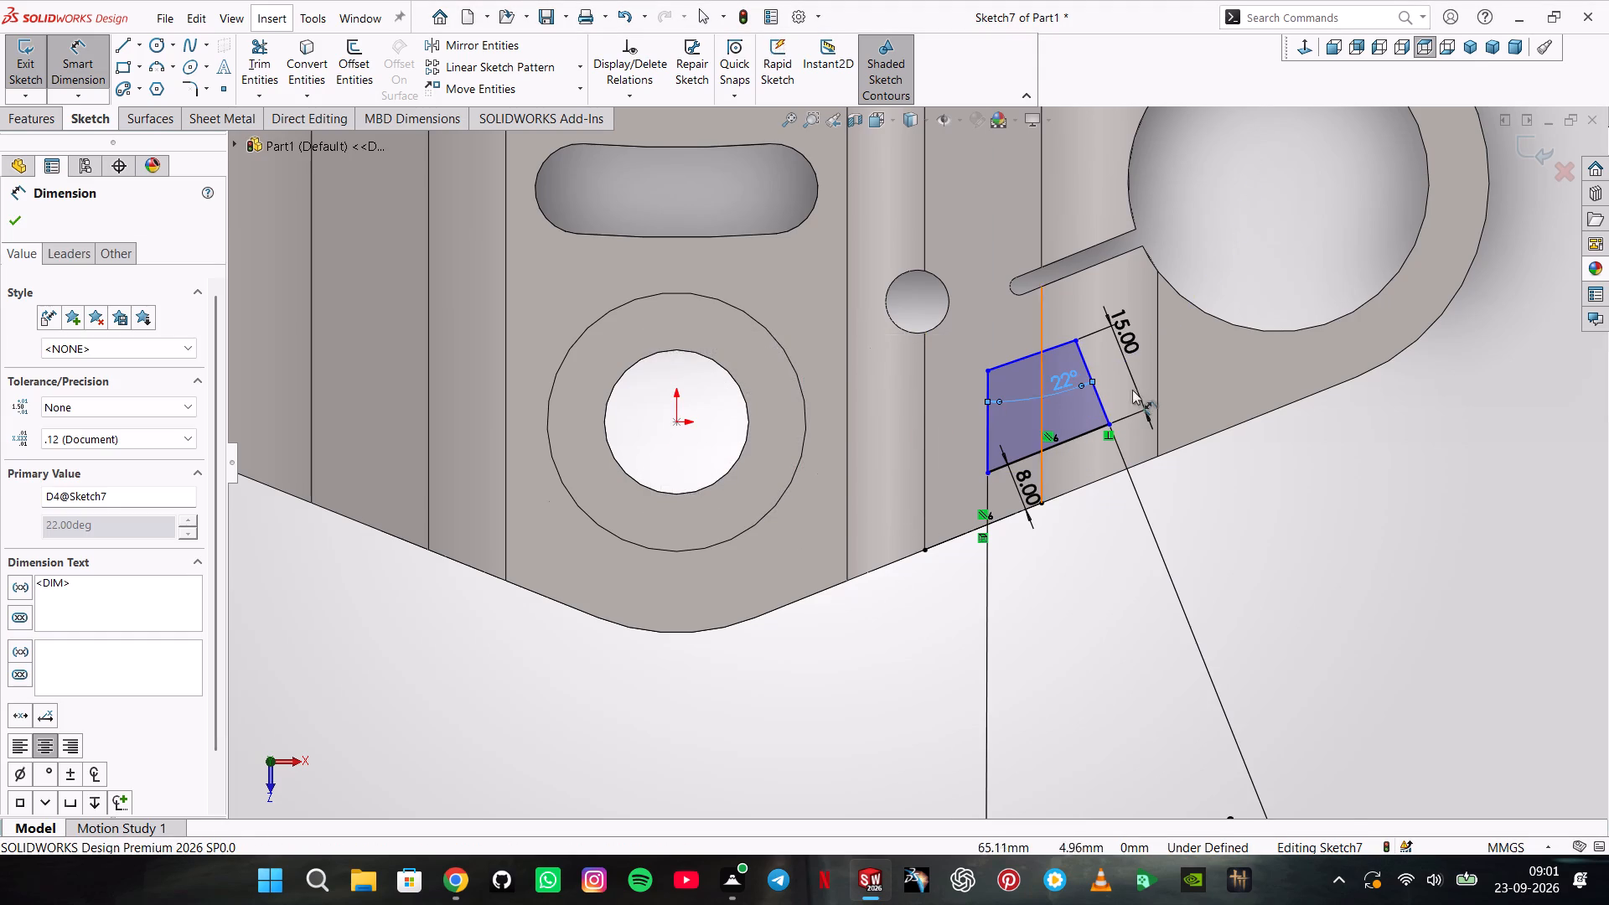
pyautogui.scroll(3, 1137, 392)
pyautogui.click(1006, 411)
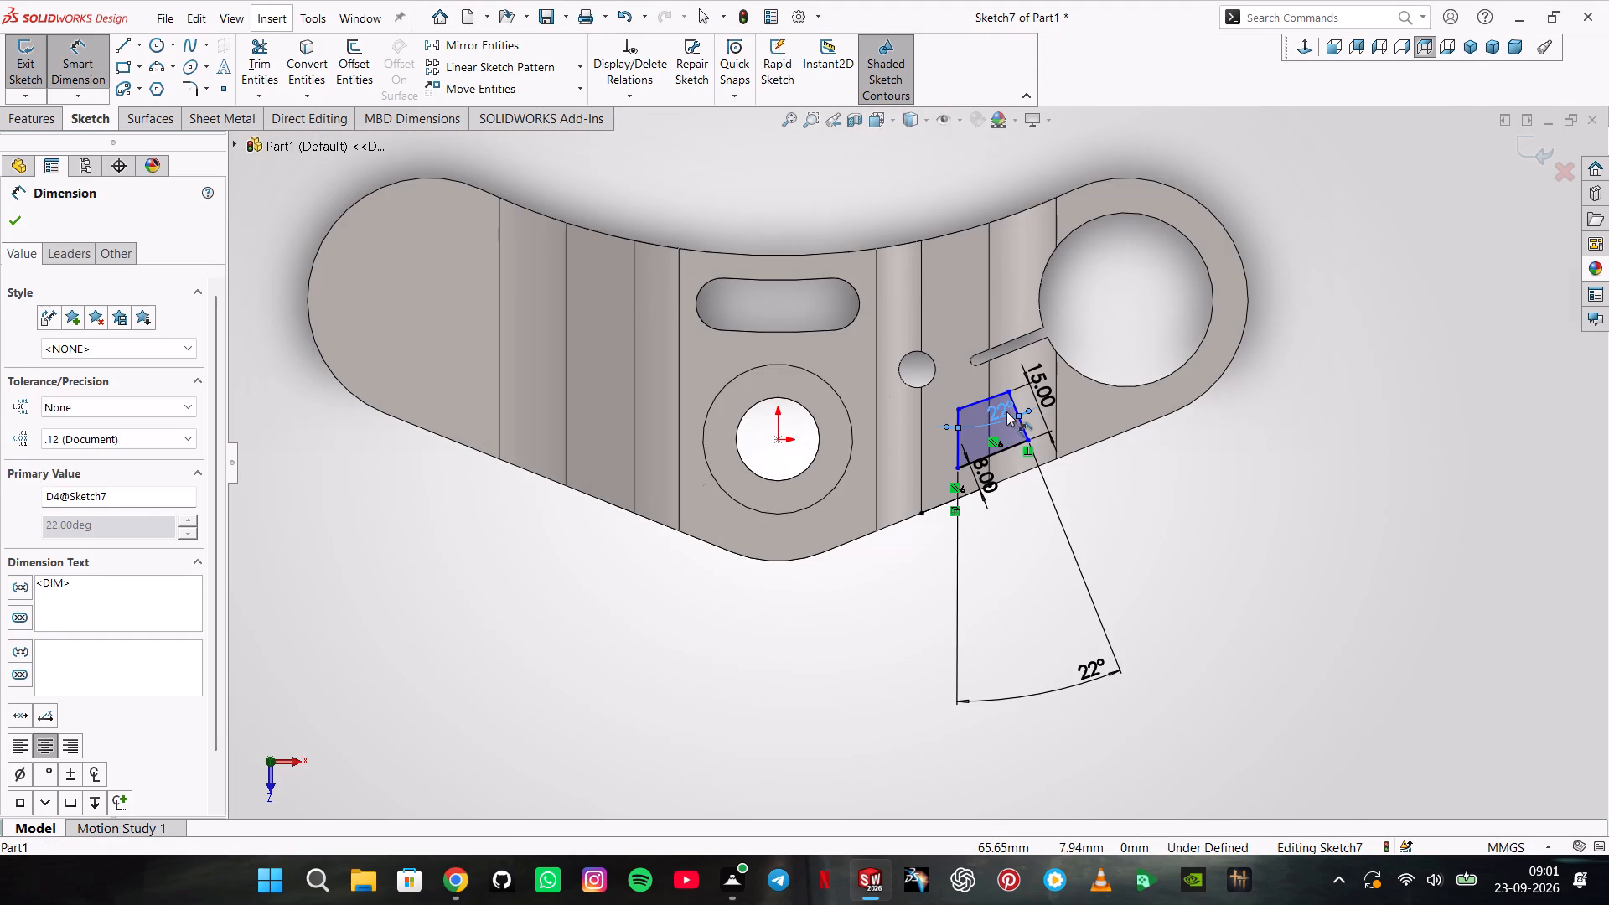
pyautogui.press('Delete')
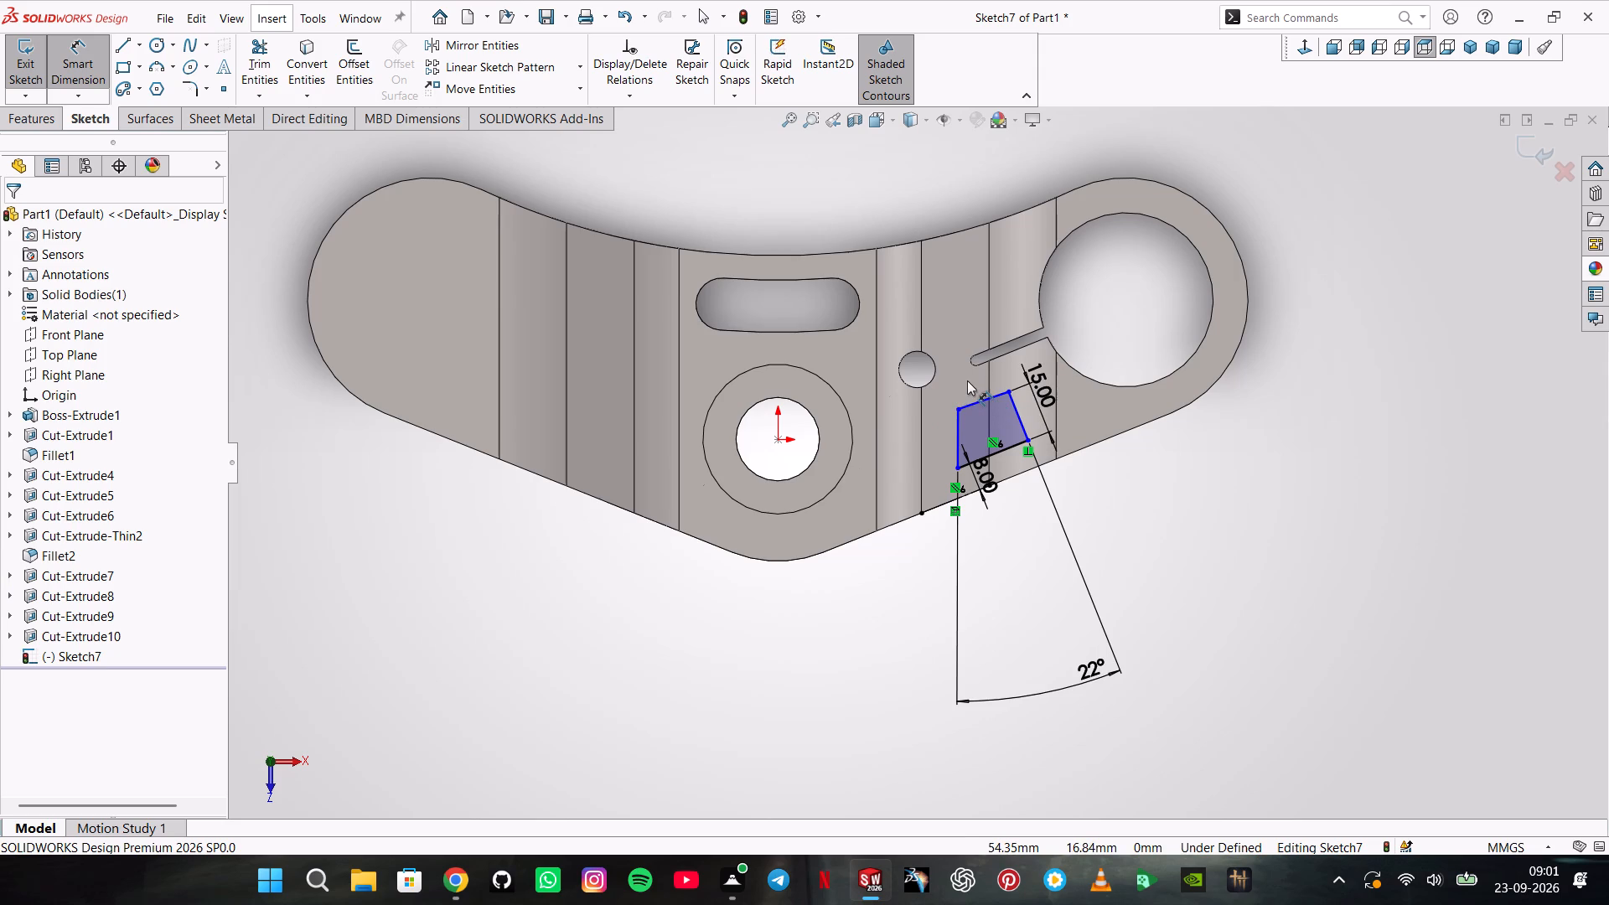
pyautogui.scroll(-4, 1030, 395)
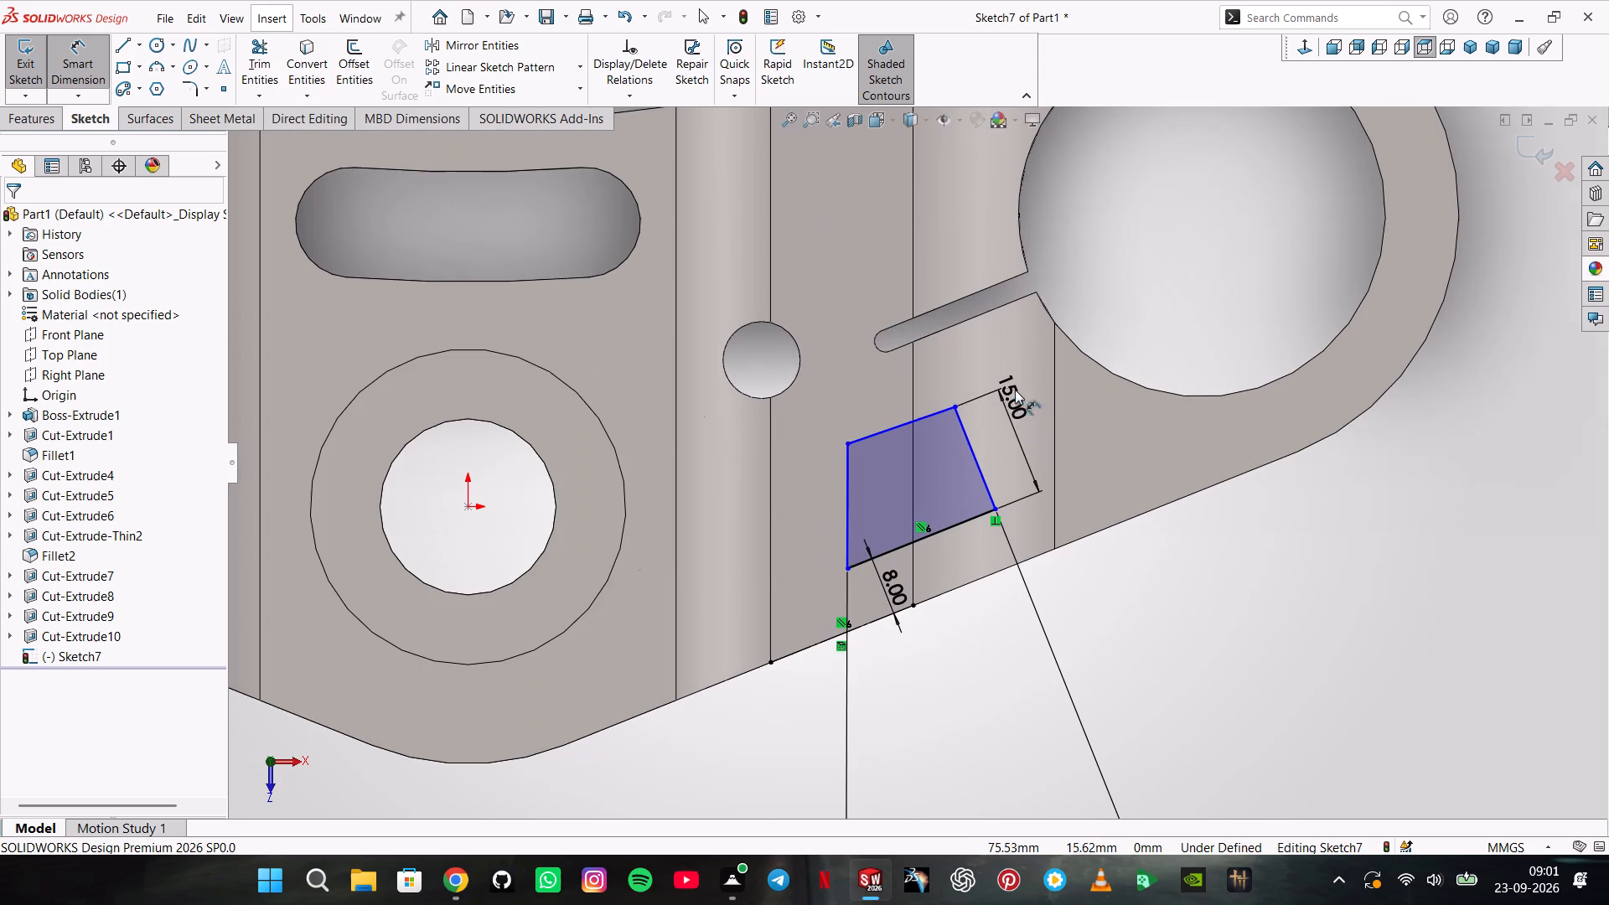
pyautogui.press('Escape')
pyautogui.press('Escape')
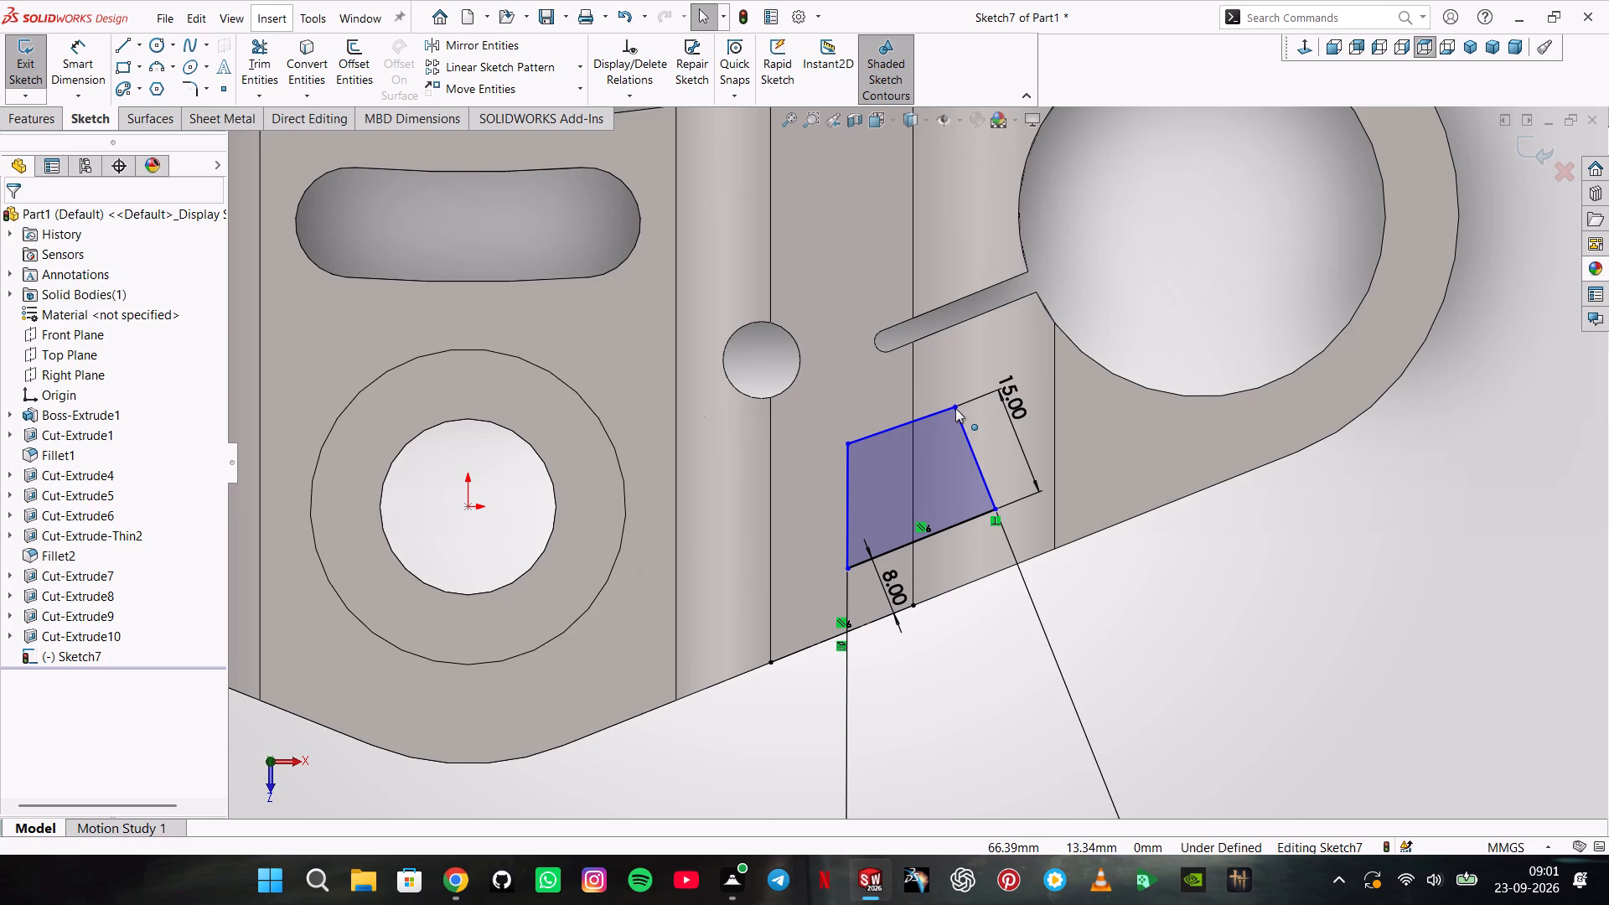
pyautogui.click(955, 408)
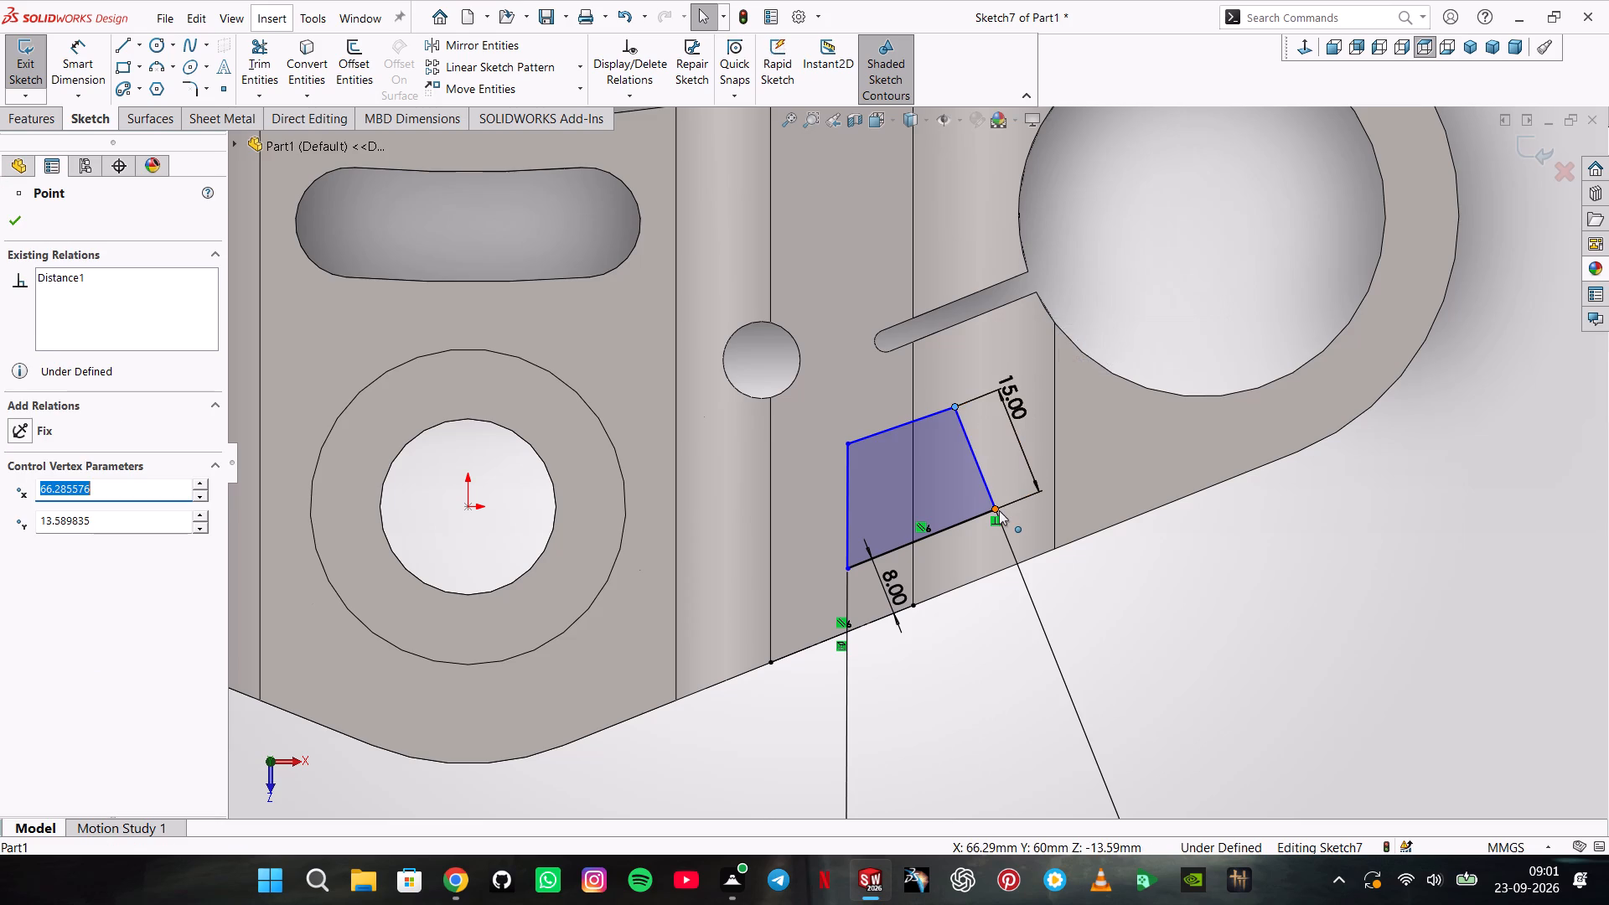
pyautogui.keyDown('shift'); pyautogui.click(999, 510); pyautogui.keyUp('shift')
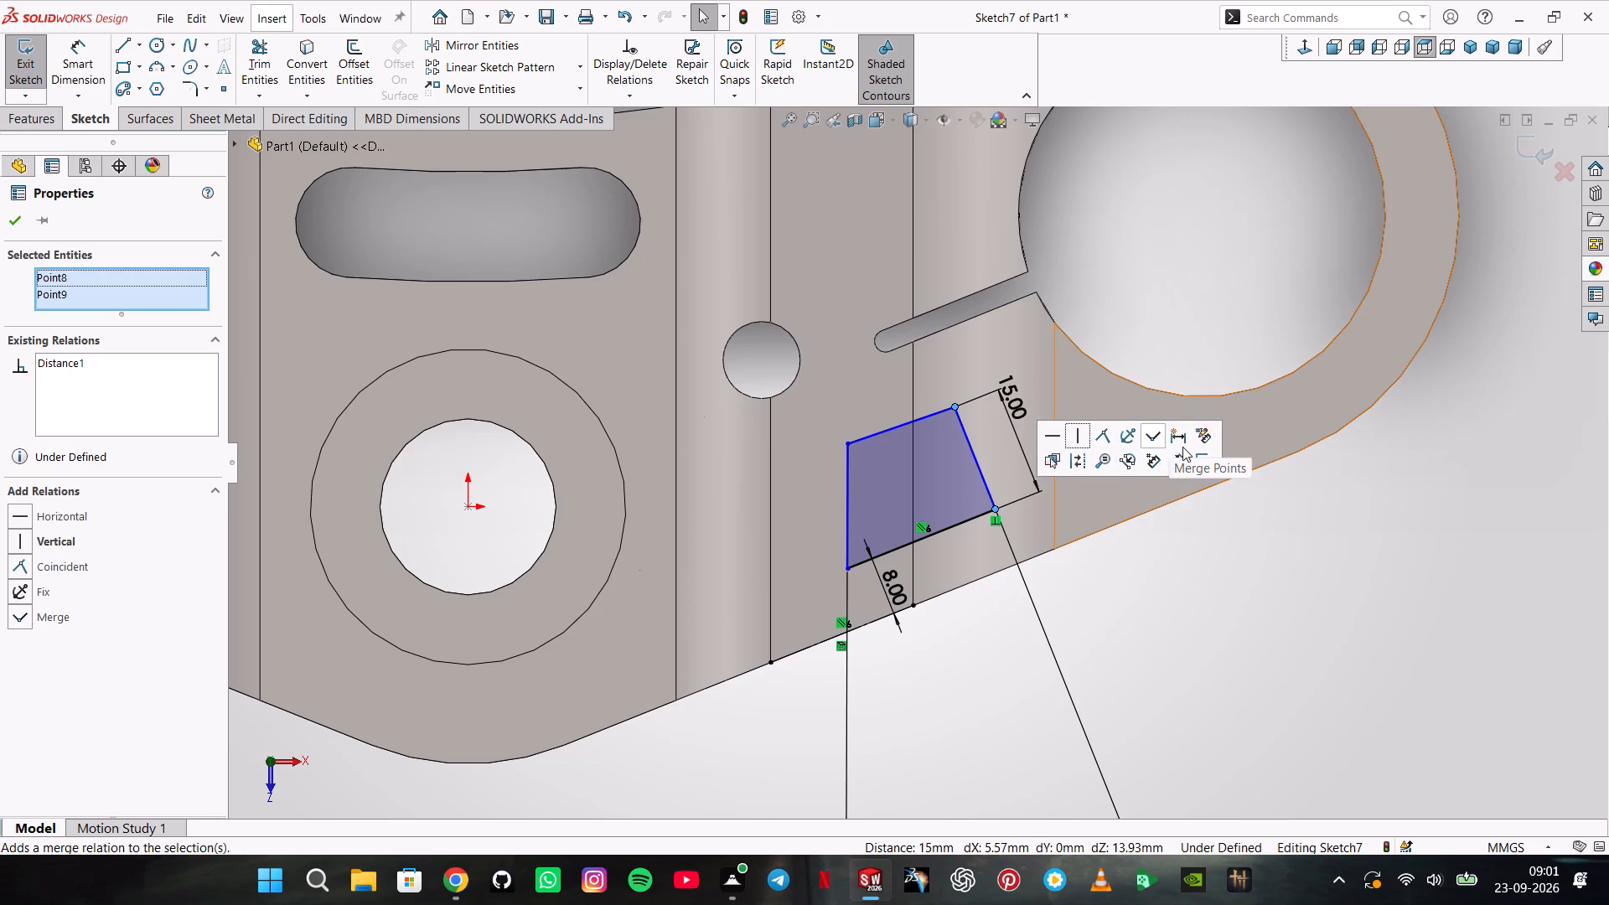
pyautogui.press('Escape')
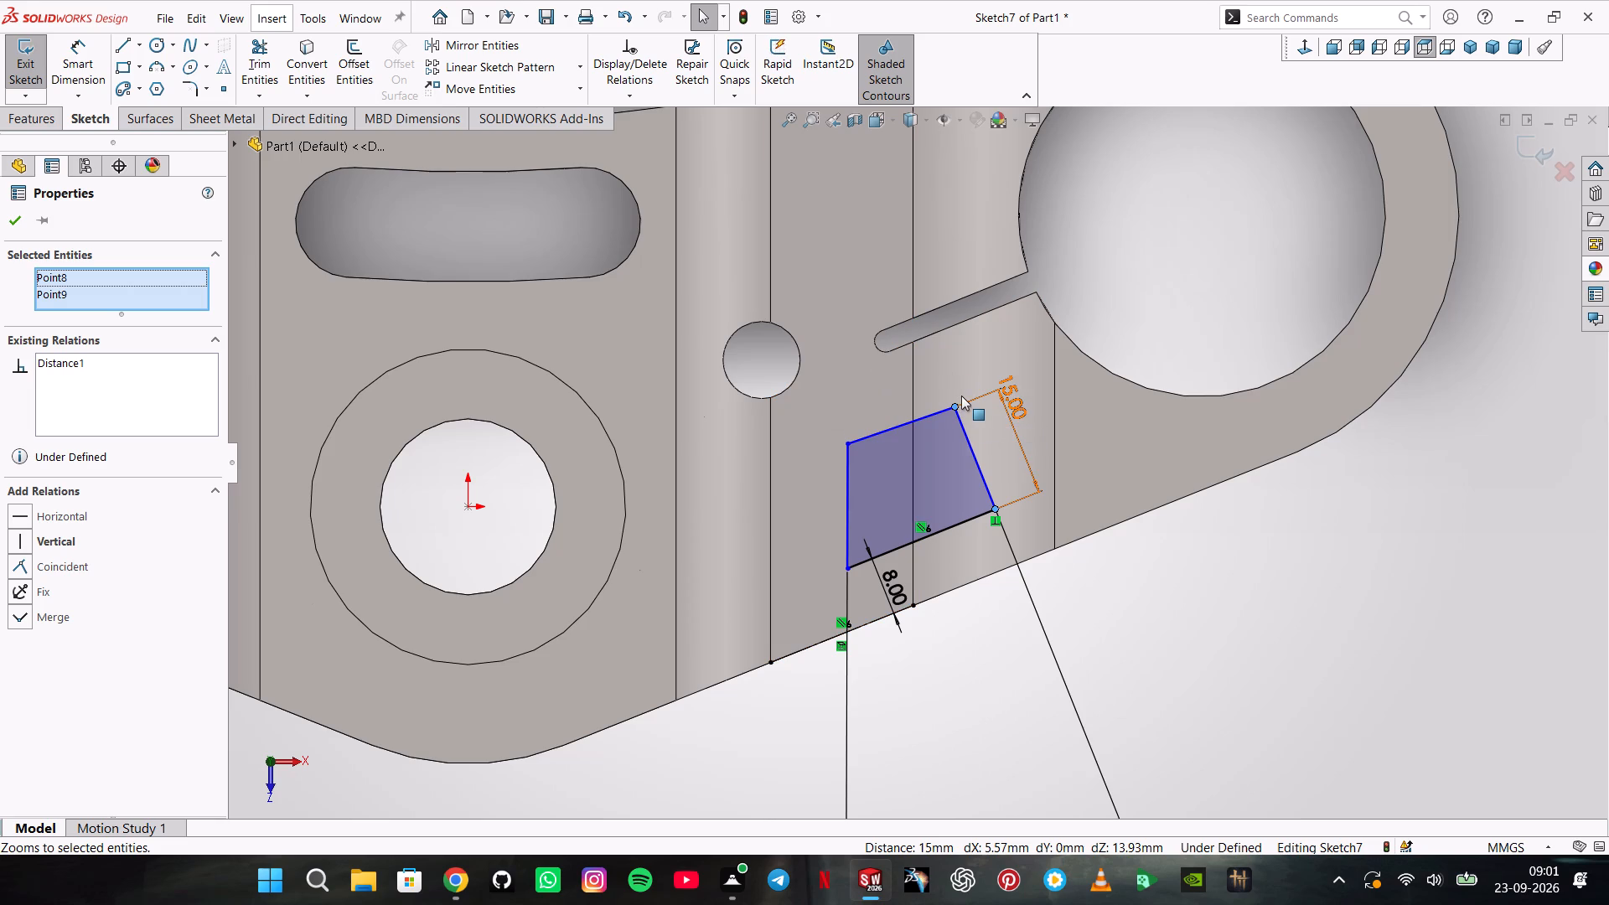
# Delete the outline's upper, vertical and 15 mm sides together with the 15 mm dimension, keeping only the lower side.
pyautogui.moveTo(931, 369); pyautogui.dragTo(987, 398)
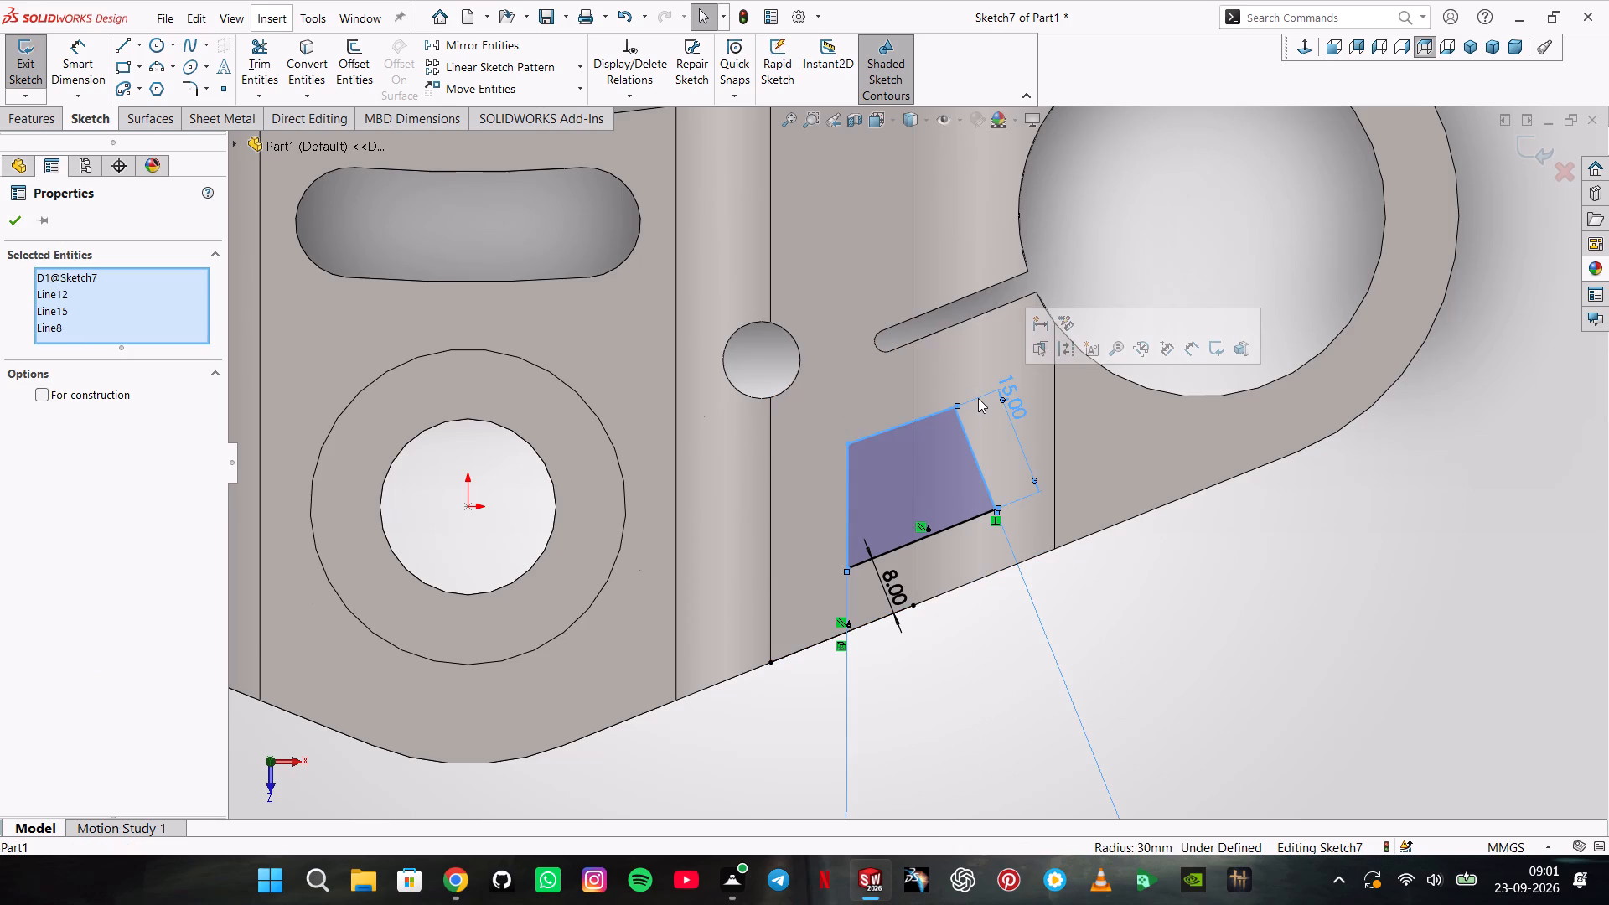
pyautogui.press('BackSpace')
pyautogui.press('Delete')
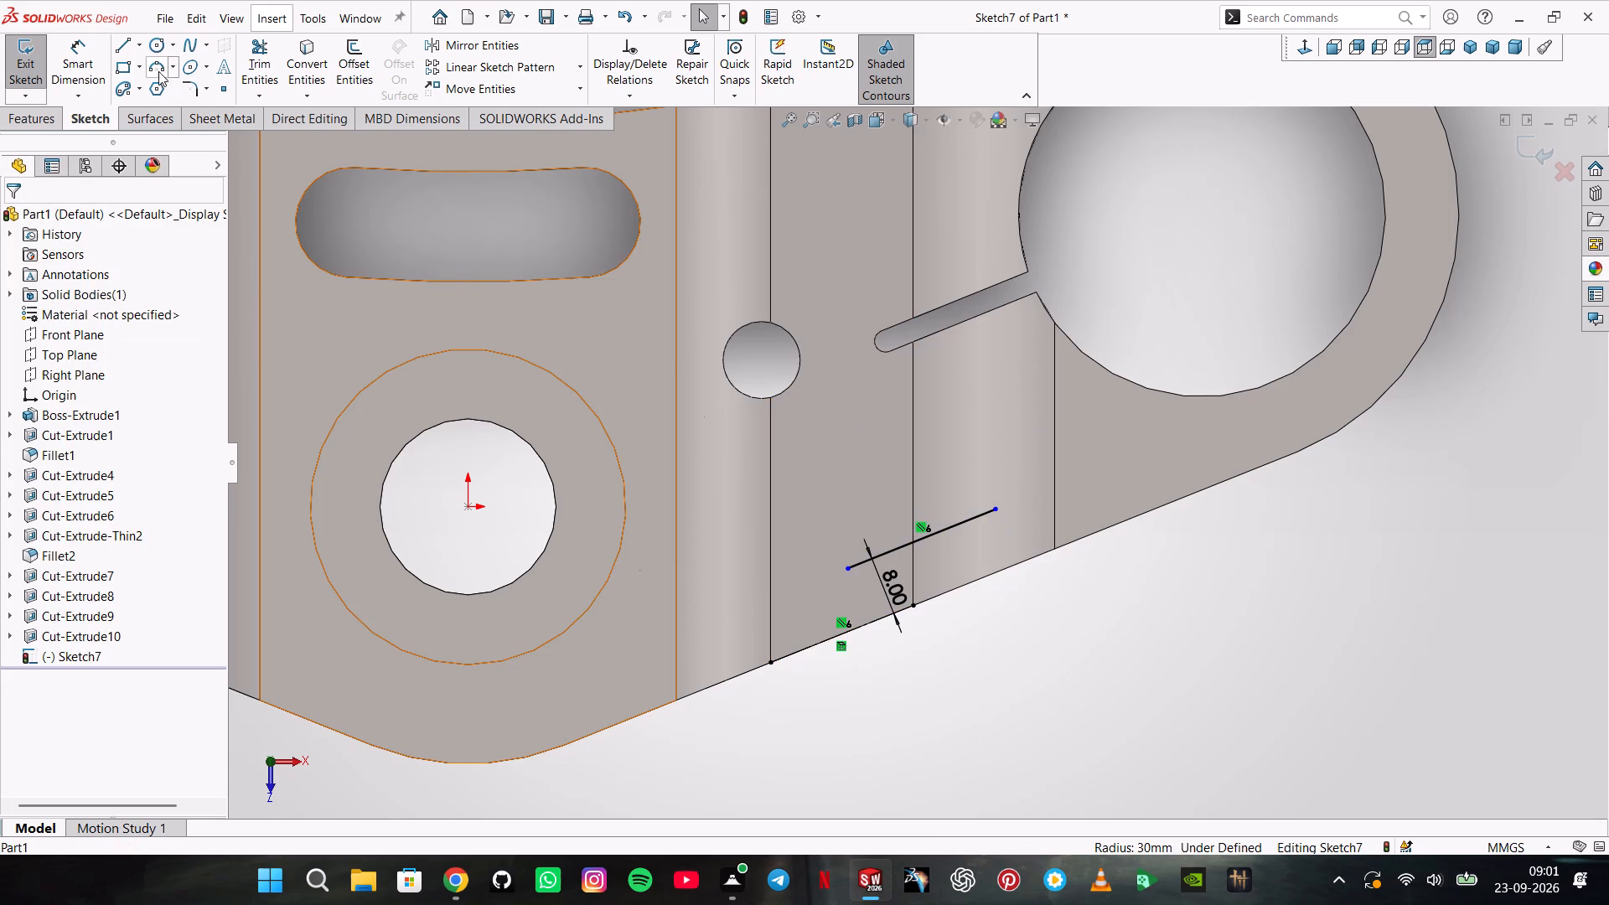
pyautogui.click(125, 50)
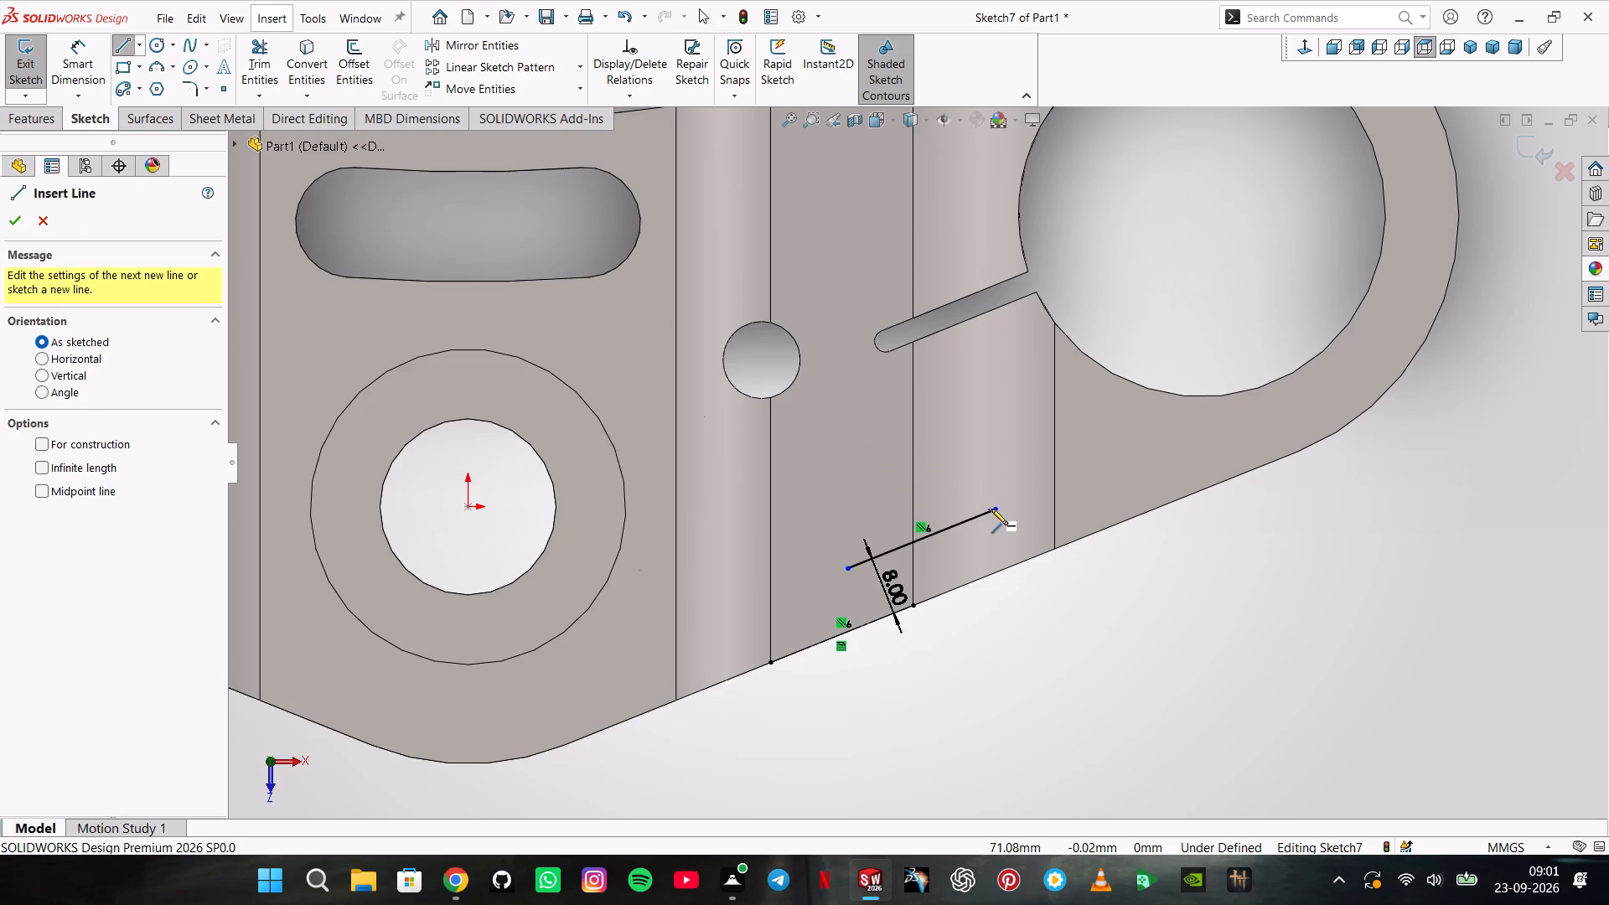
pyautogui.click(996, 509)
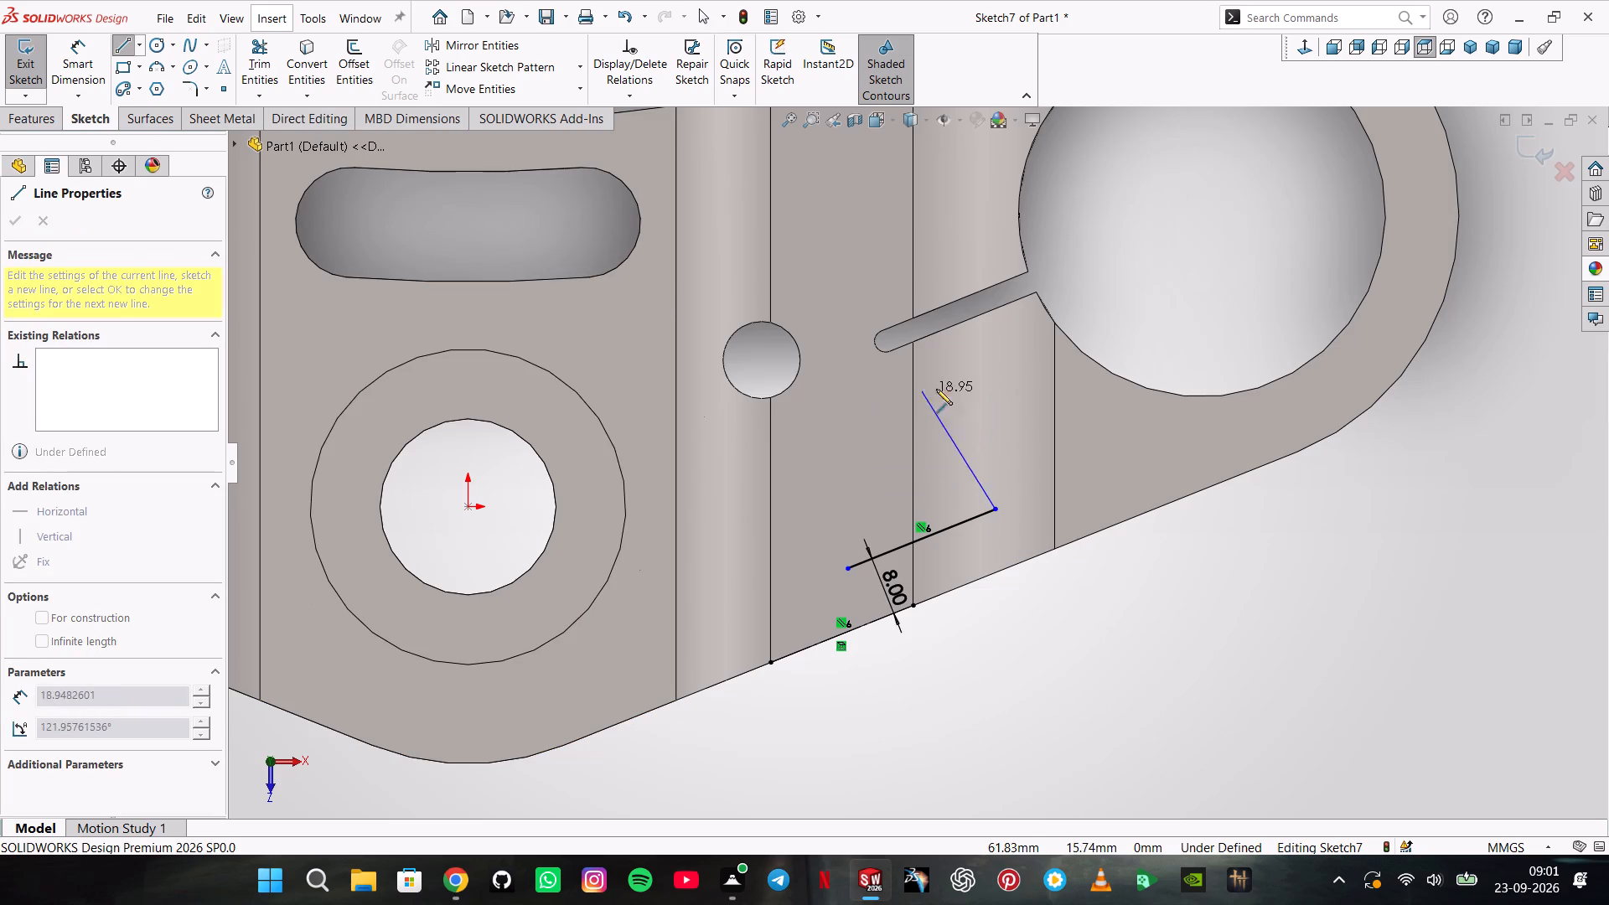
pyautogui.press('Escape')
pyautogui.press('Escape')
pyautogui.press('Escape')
# Delete the outline's remaining lower side, which is offset 8 mm from the sloped edge.
pyautogui.click(956, 525)
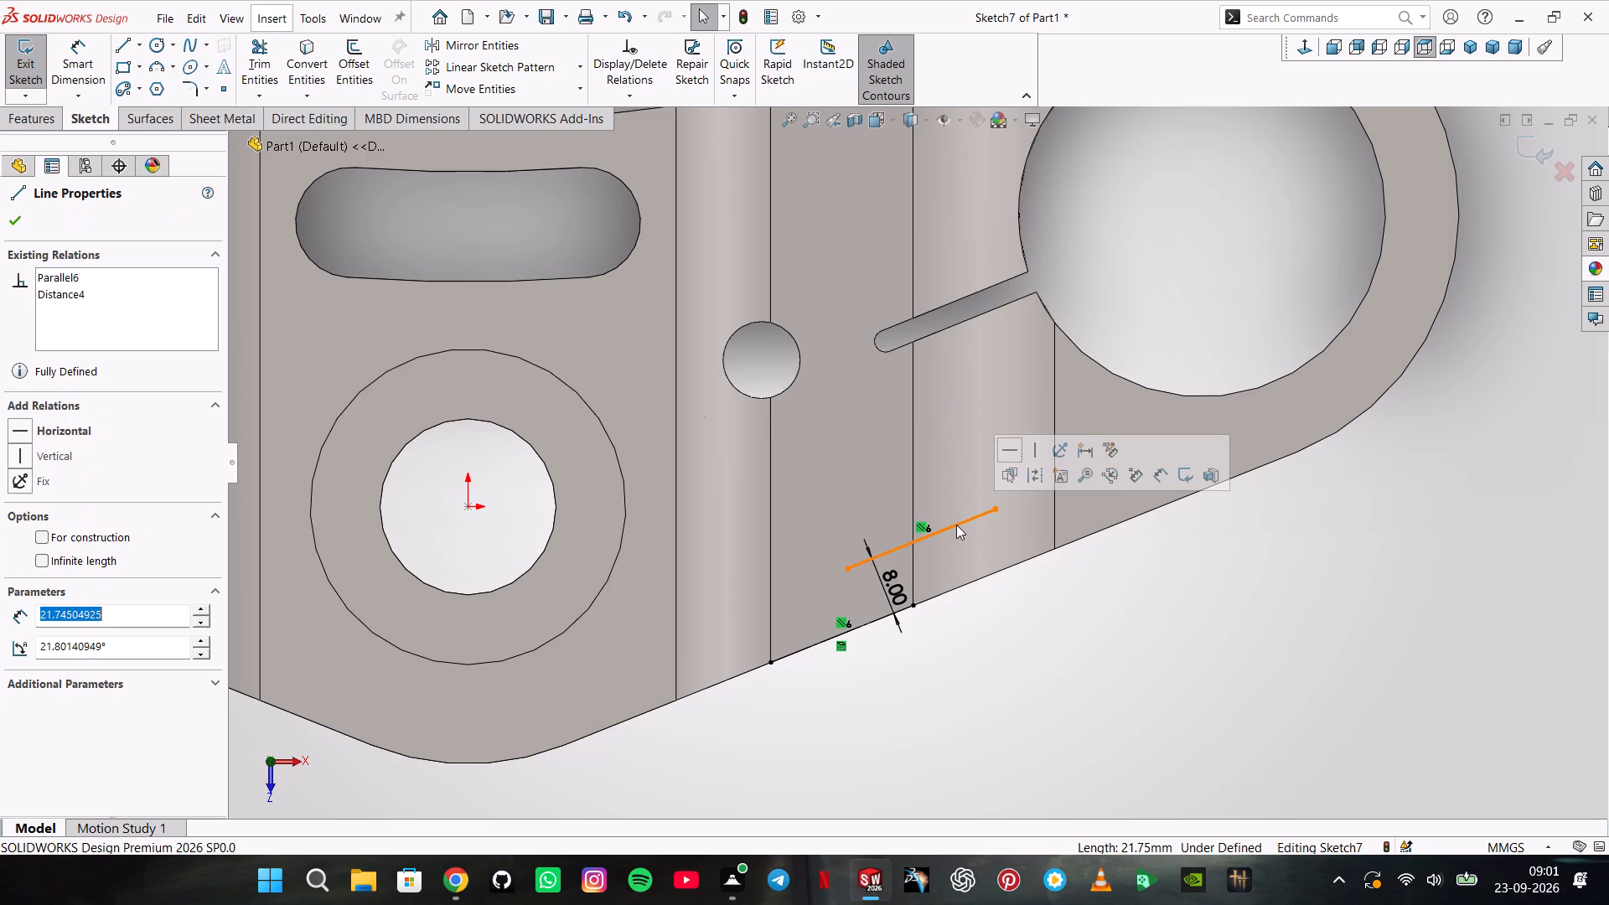
pyautogui.press('Delete')
pyautogui.press('Return')
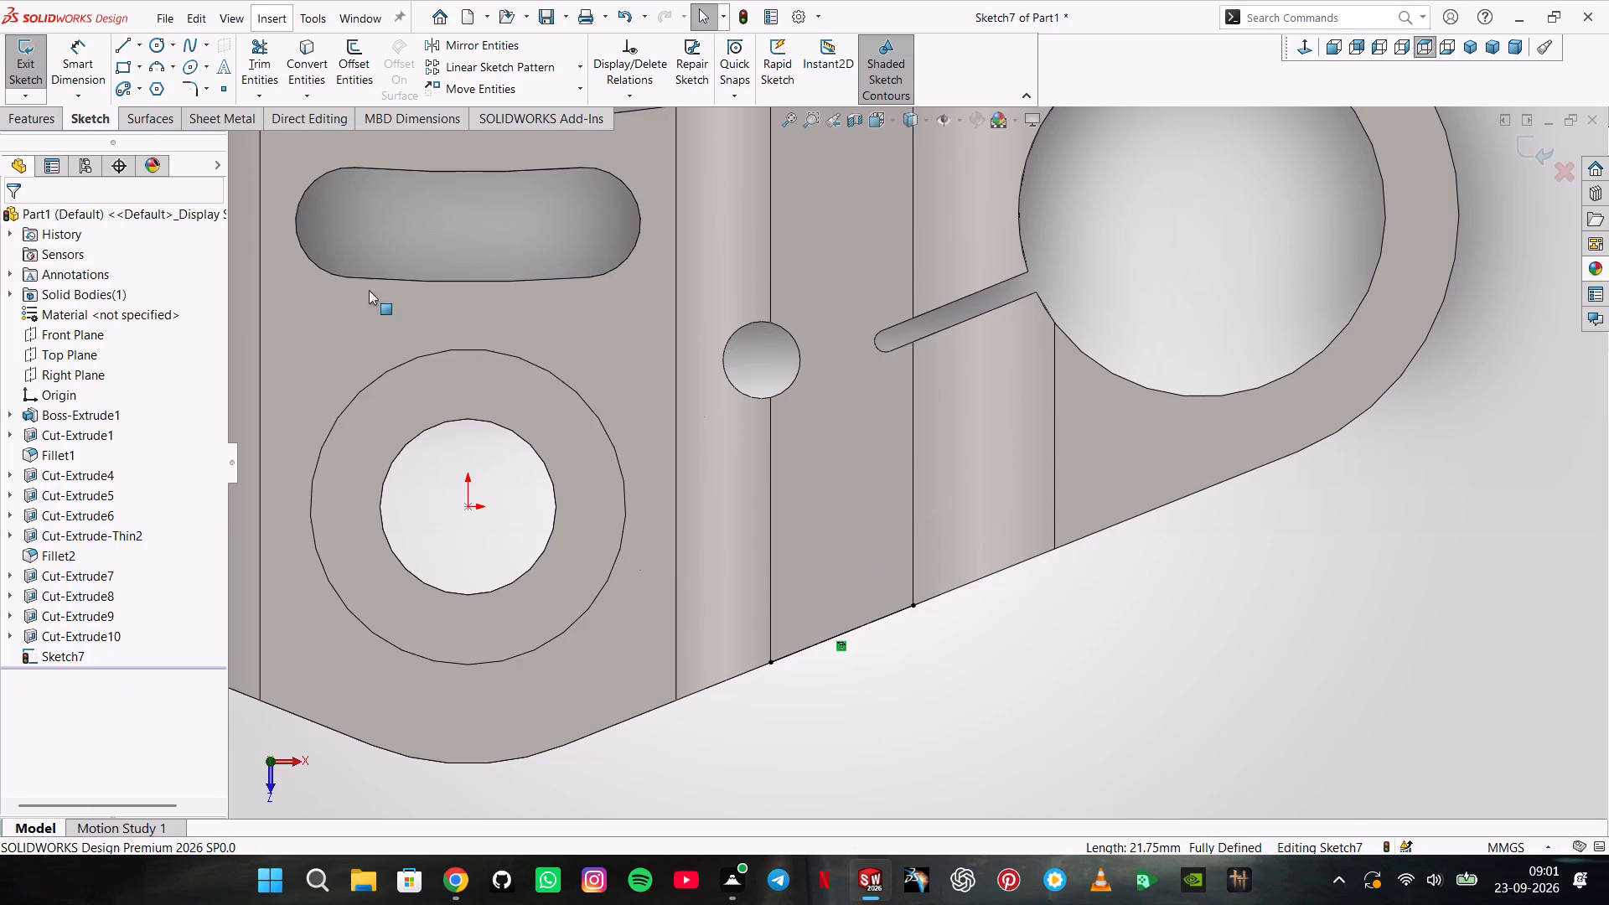
# Sketch a new four-sided outline above the sloped edge, with a perpendicular side about 20 mm and a vertical side about 17 mm long.
pyautogui.click(127, 47)
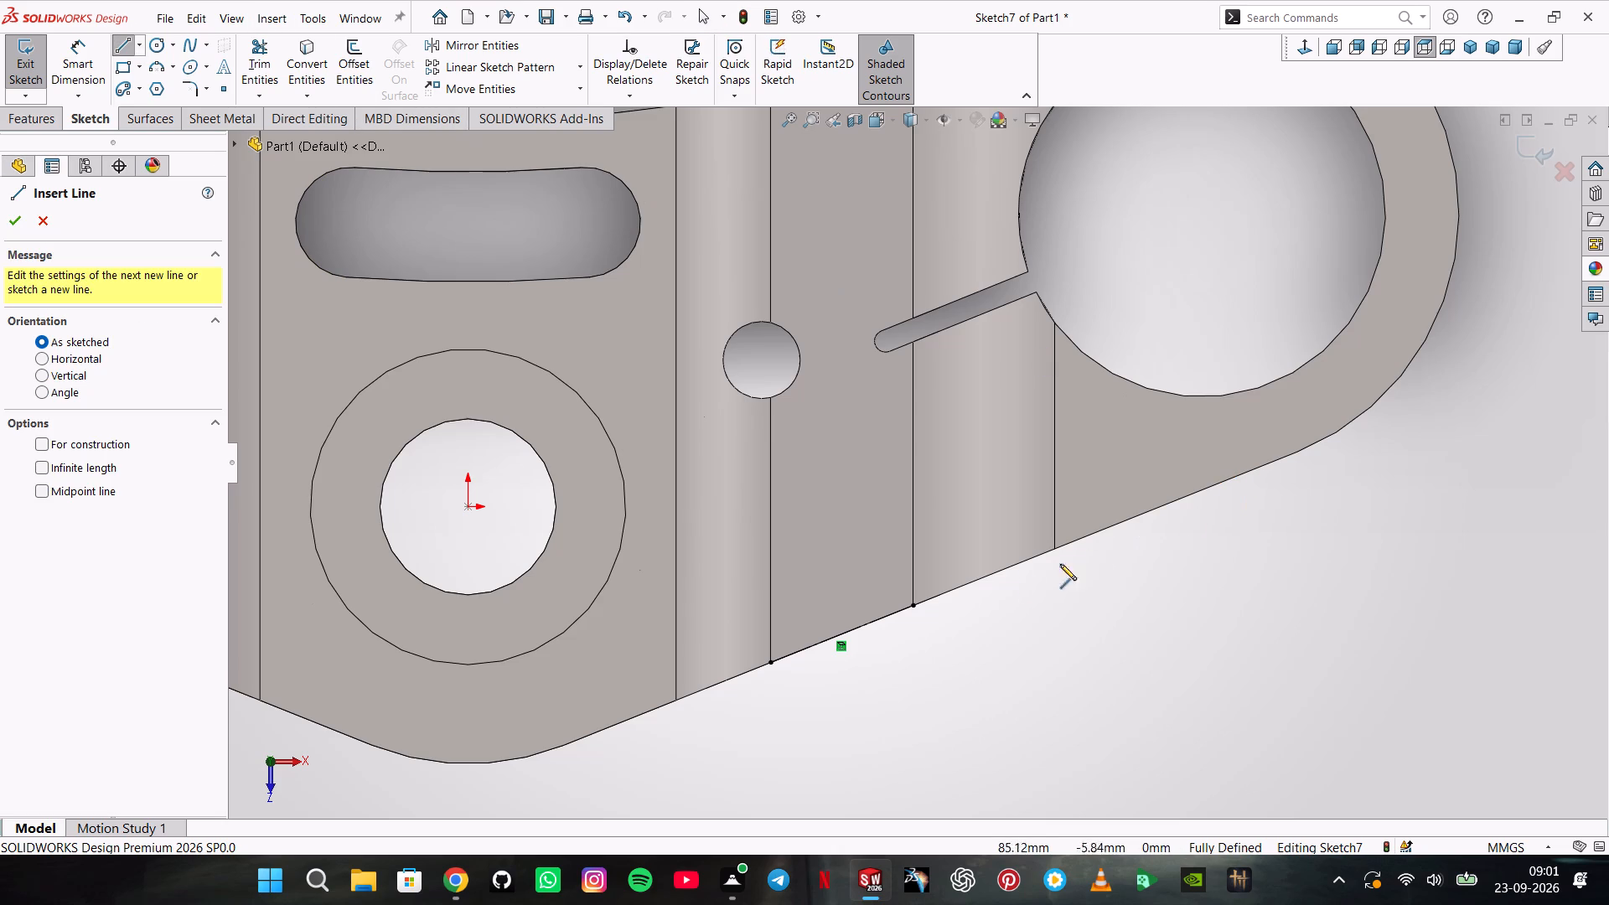
pyautogui.click(841, 577)
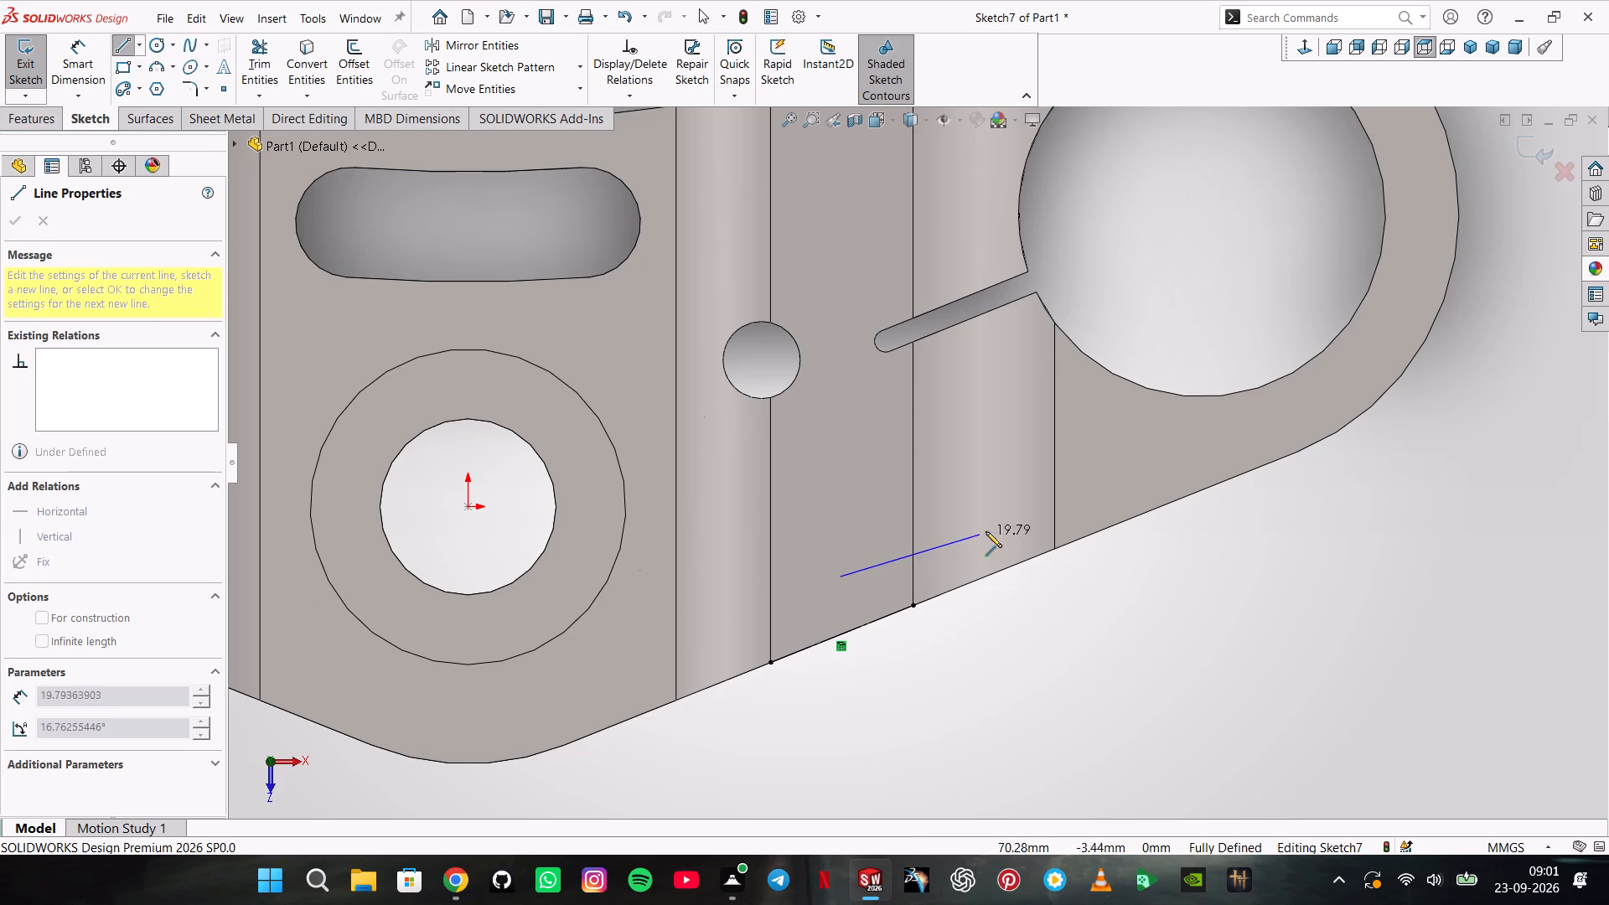
pyautogui.click(988, 507)
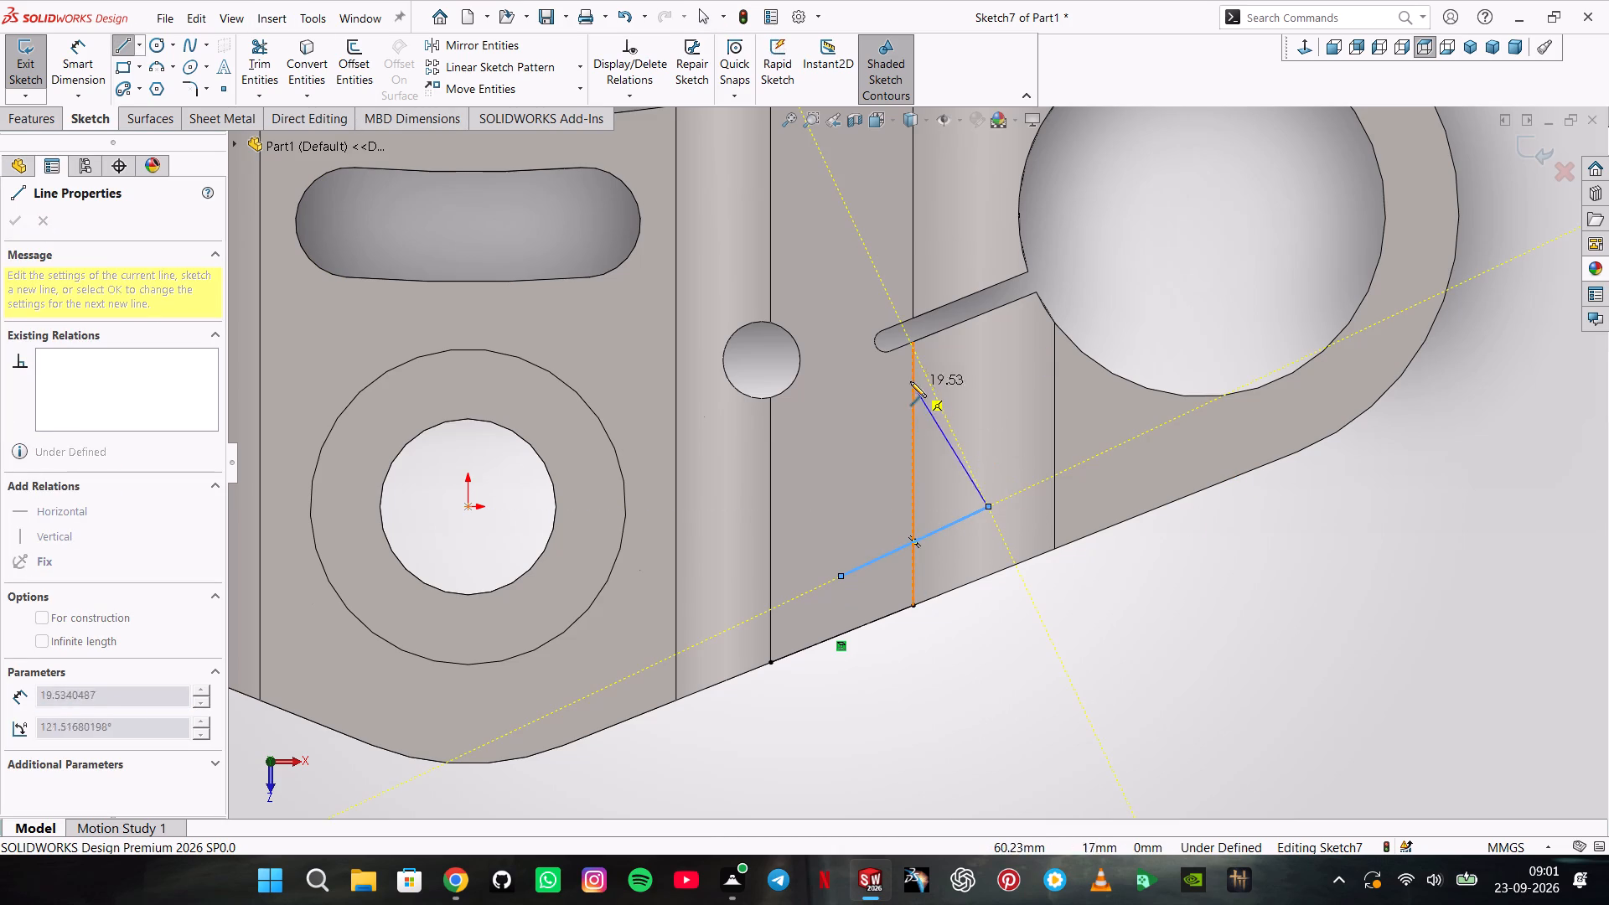
pyautogui.click(928, 380)
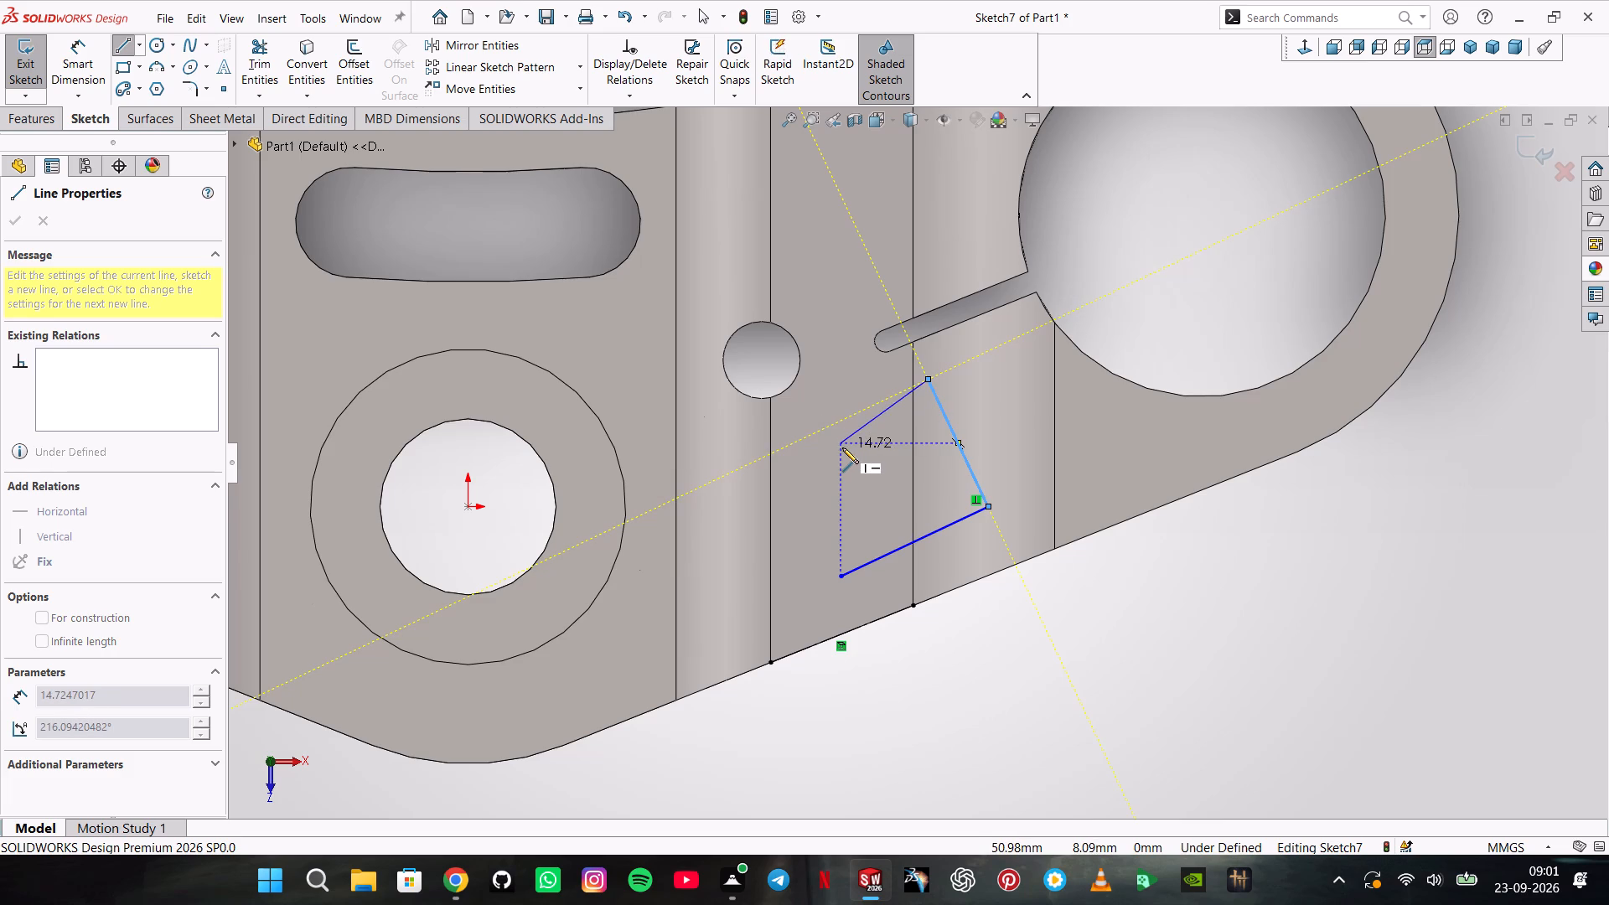
pyautogui.click(847, 451)
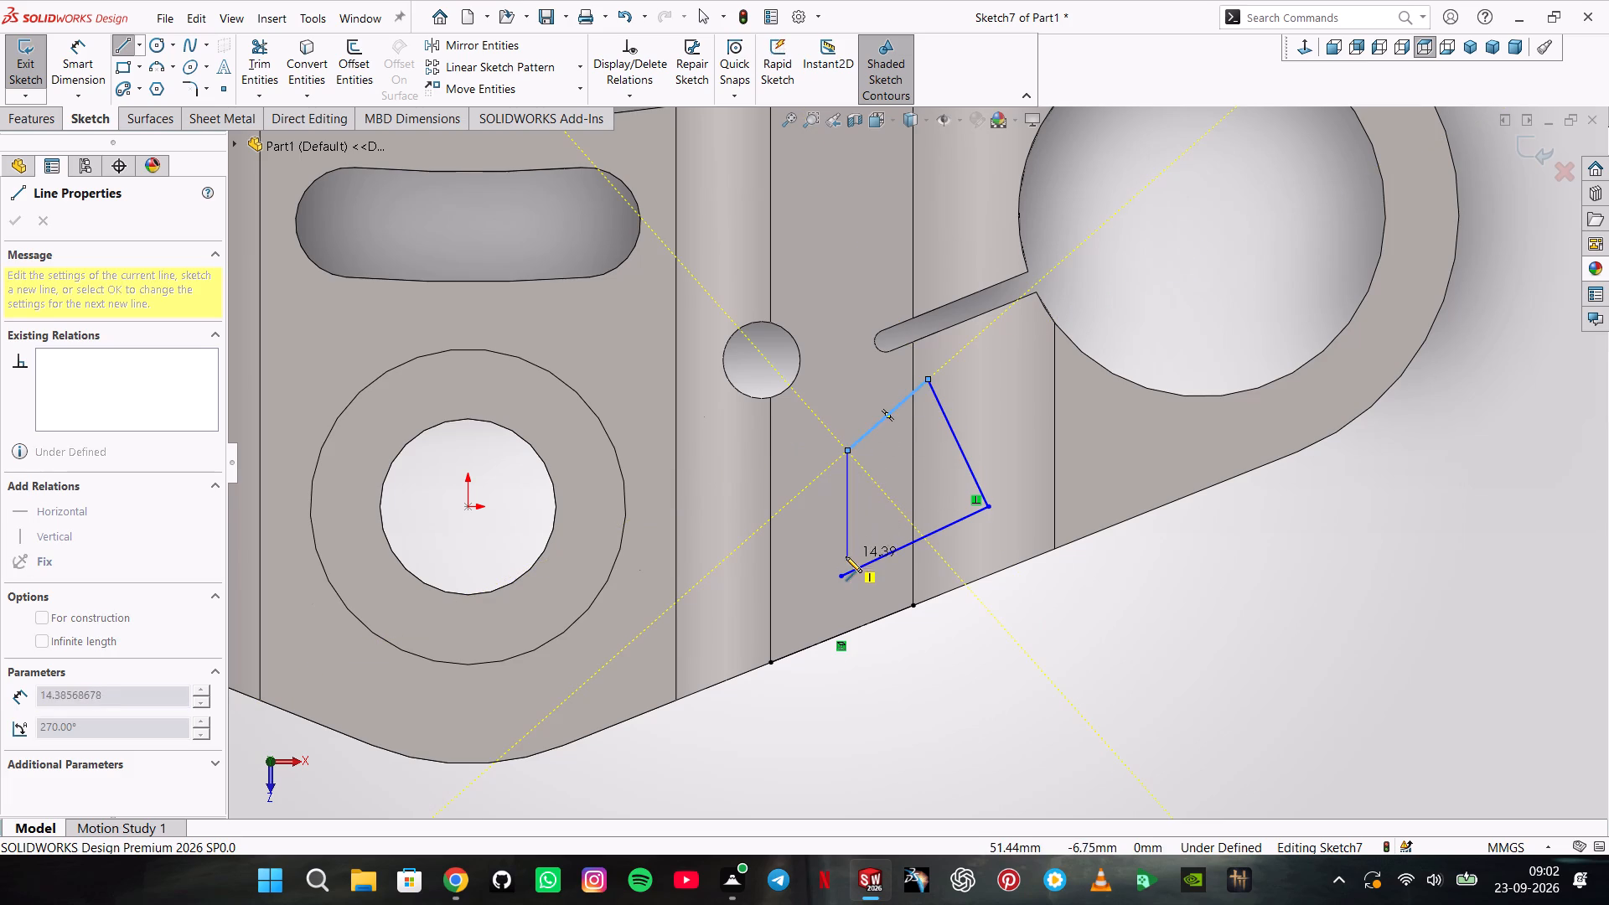
pyautogui.click(845, 571)
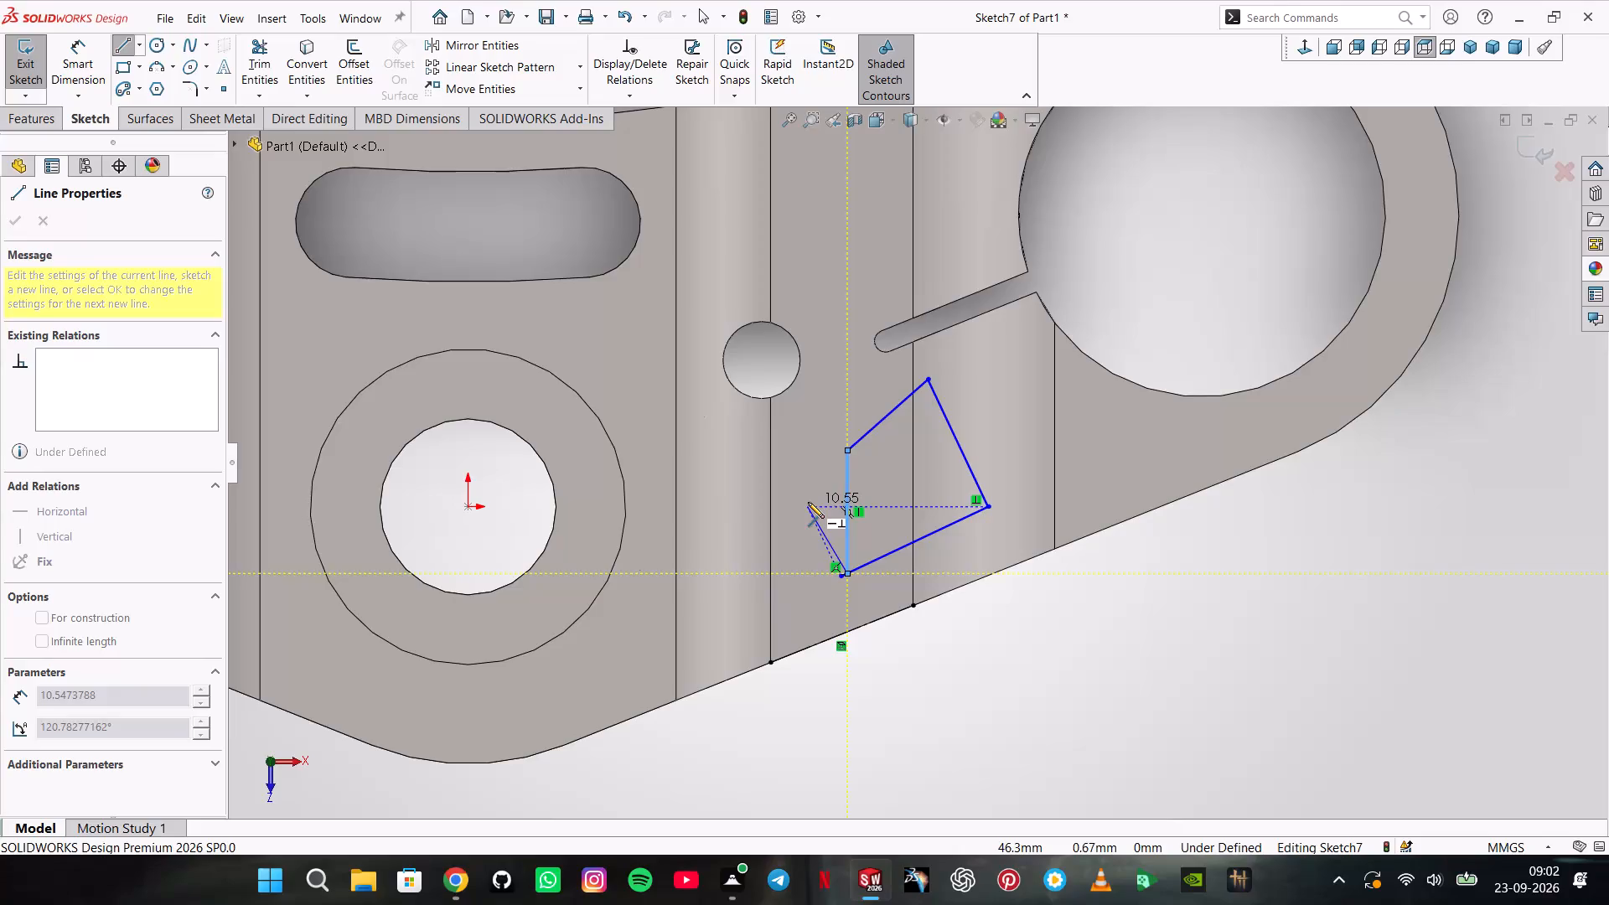
pyautogui.click(808, 502)
pyautogui.click(808, 502)
pyautogui.press('Escape')
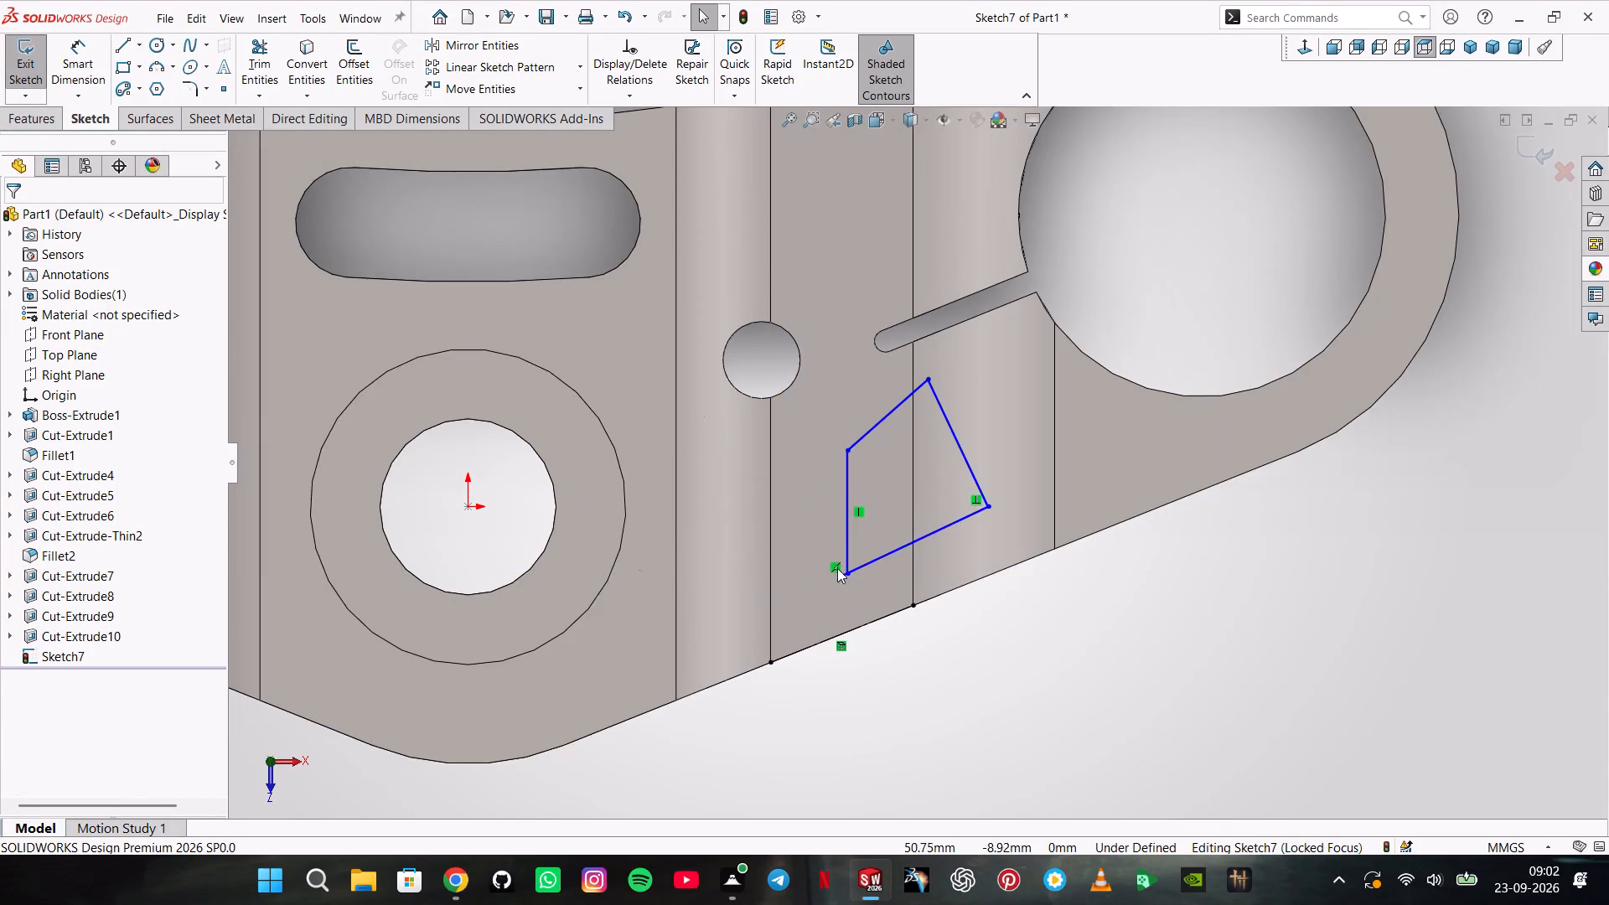
# Trim the short end of the lower side that overhangs the vertical side, closing the outline.
pyautogui.scroll(-5, 835, 566)
pyautogui.click(262, 75)
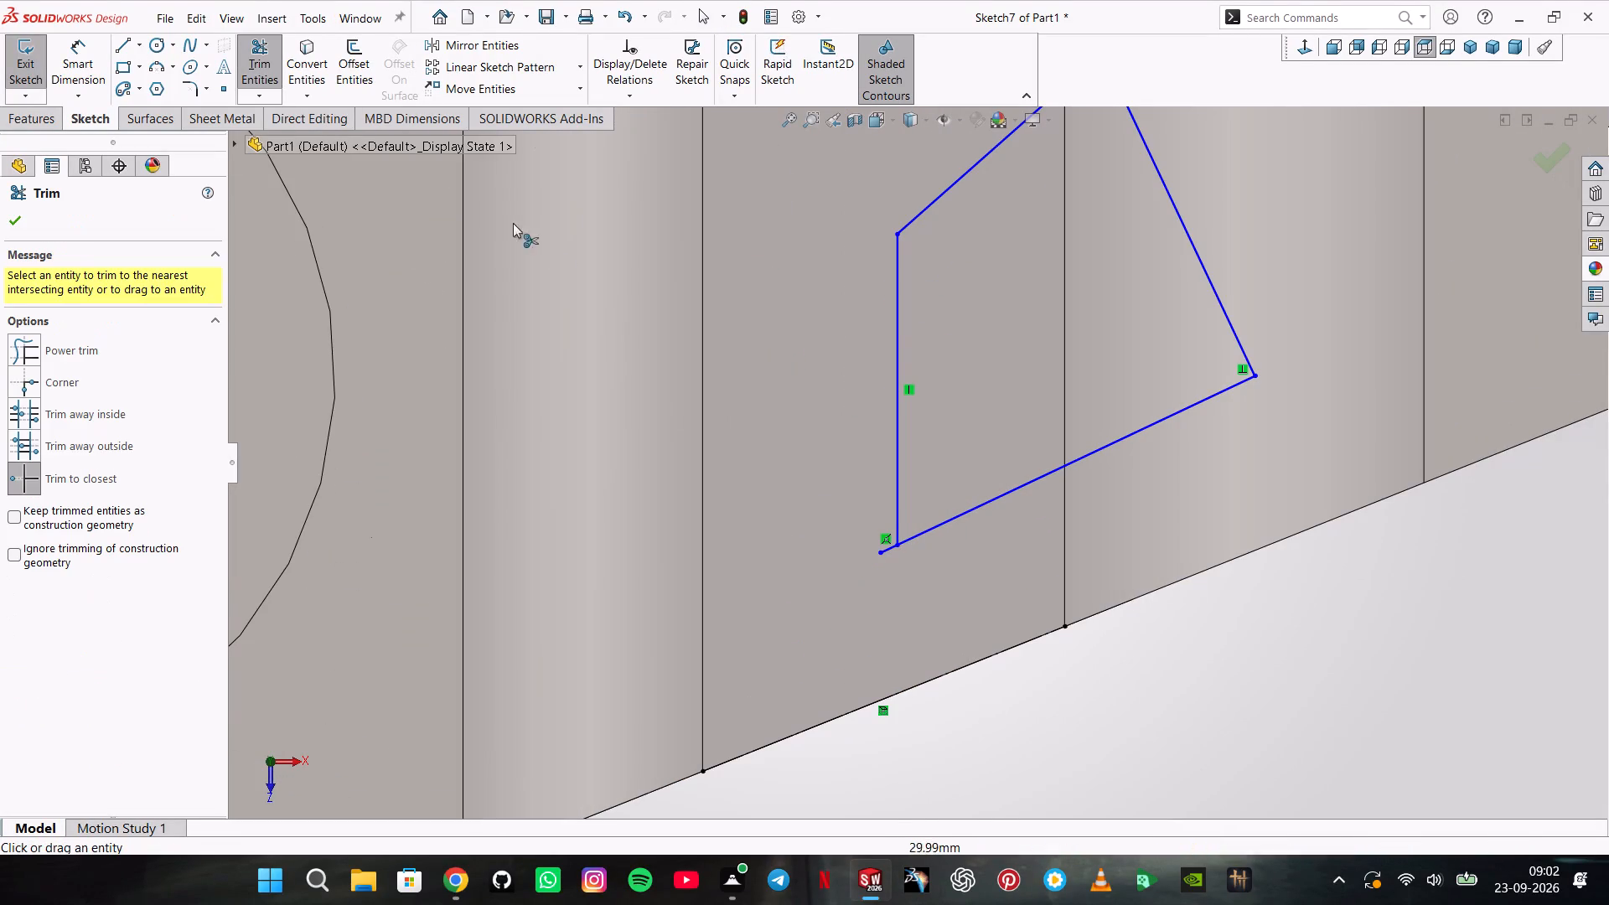
pyautogui.click(886, 549)
pyautogui.press('Escape')
pyautogui.scroll(2, 520, 236)
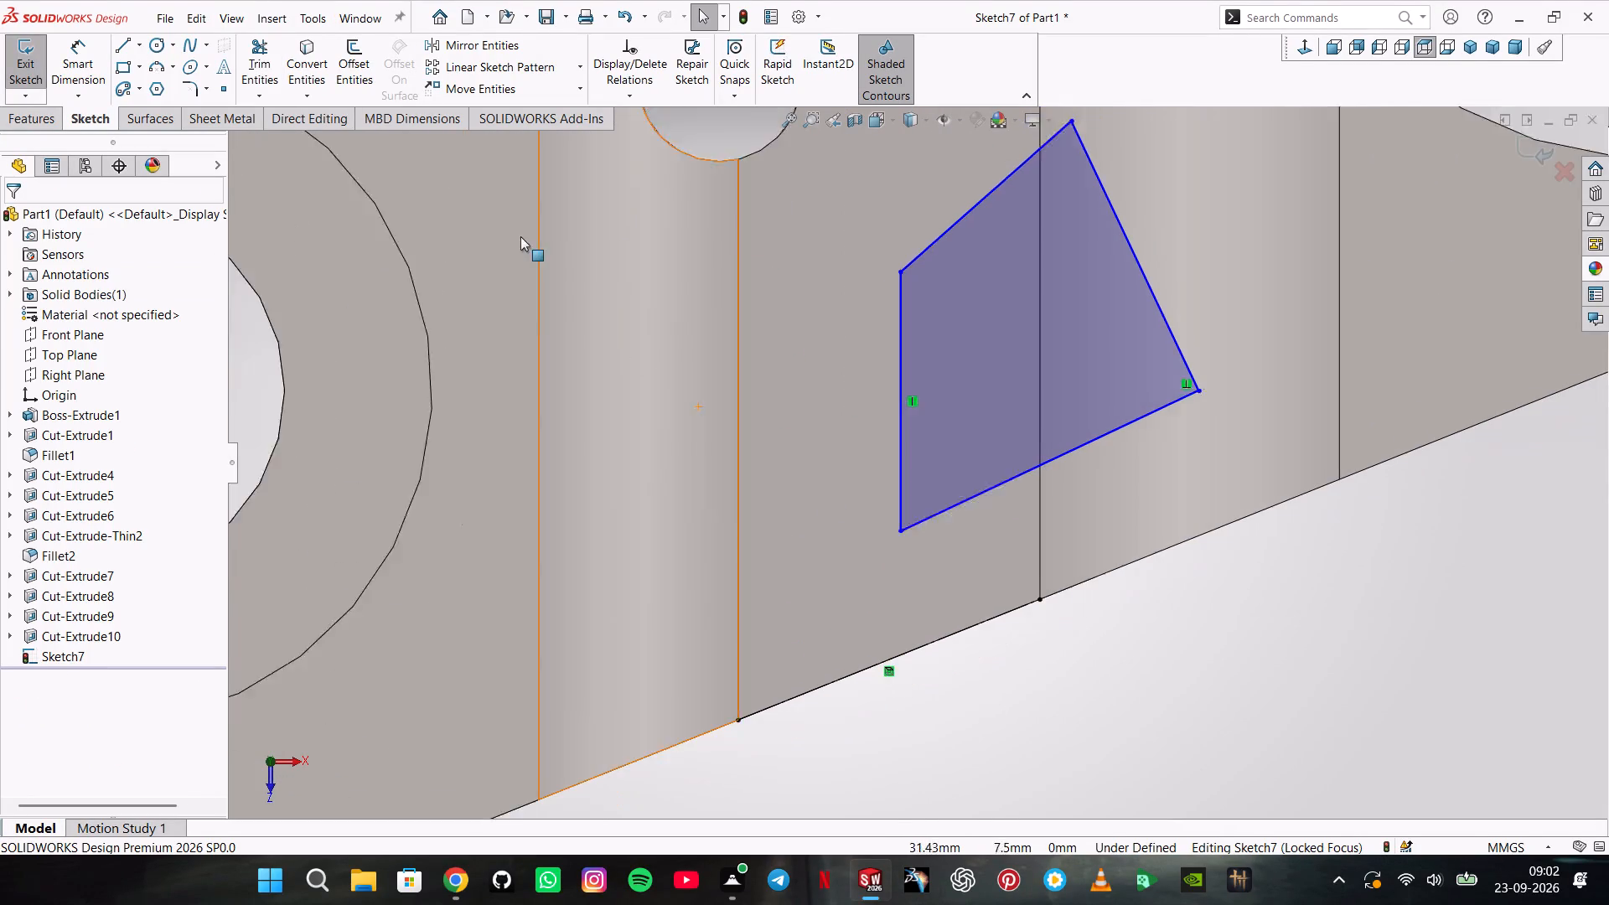
# Make the outline's lower side parallel to the construction line on the part's sloped edge.
pyautogui.scroll(1, 520, 236)
pyautogui.scroll(3, 338, 81)
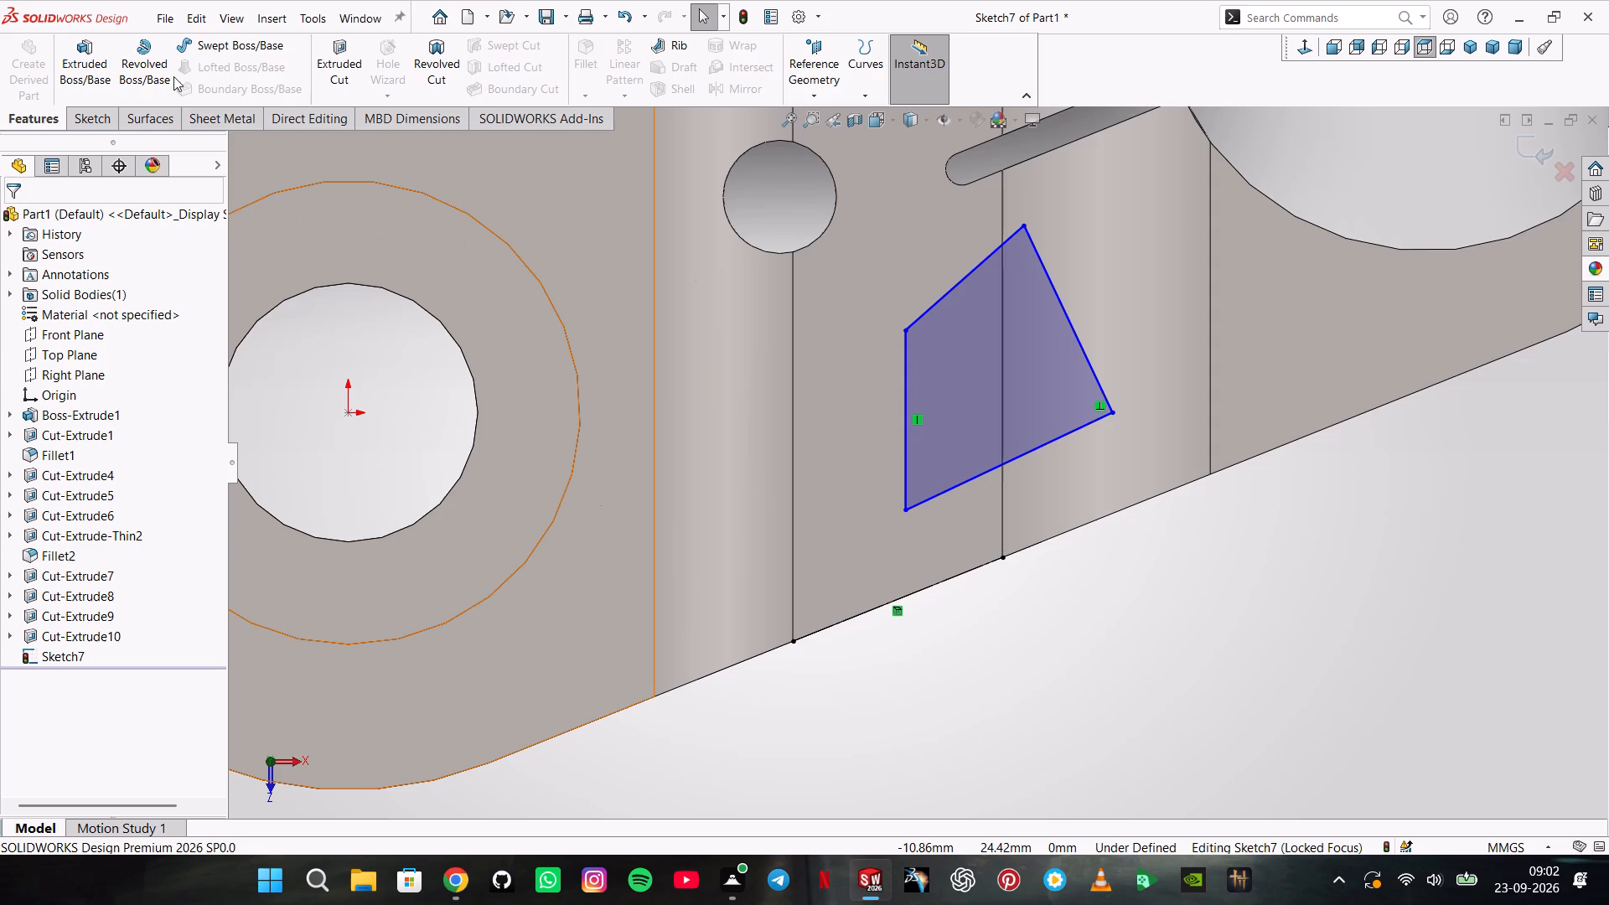
pyautogui.scroll(-2, 170, 53)
pyautogui.scroll(1, 389, 70)
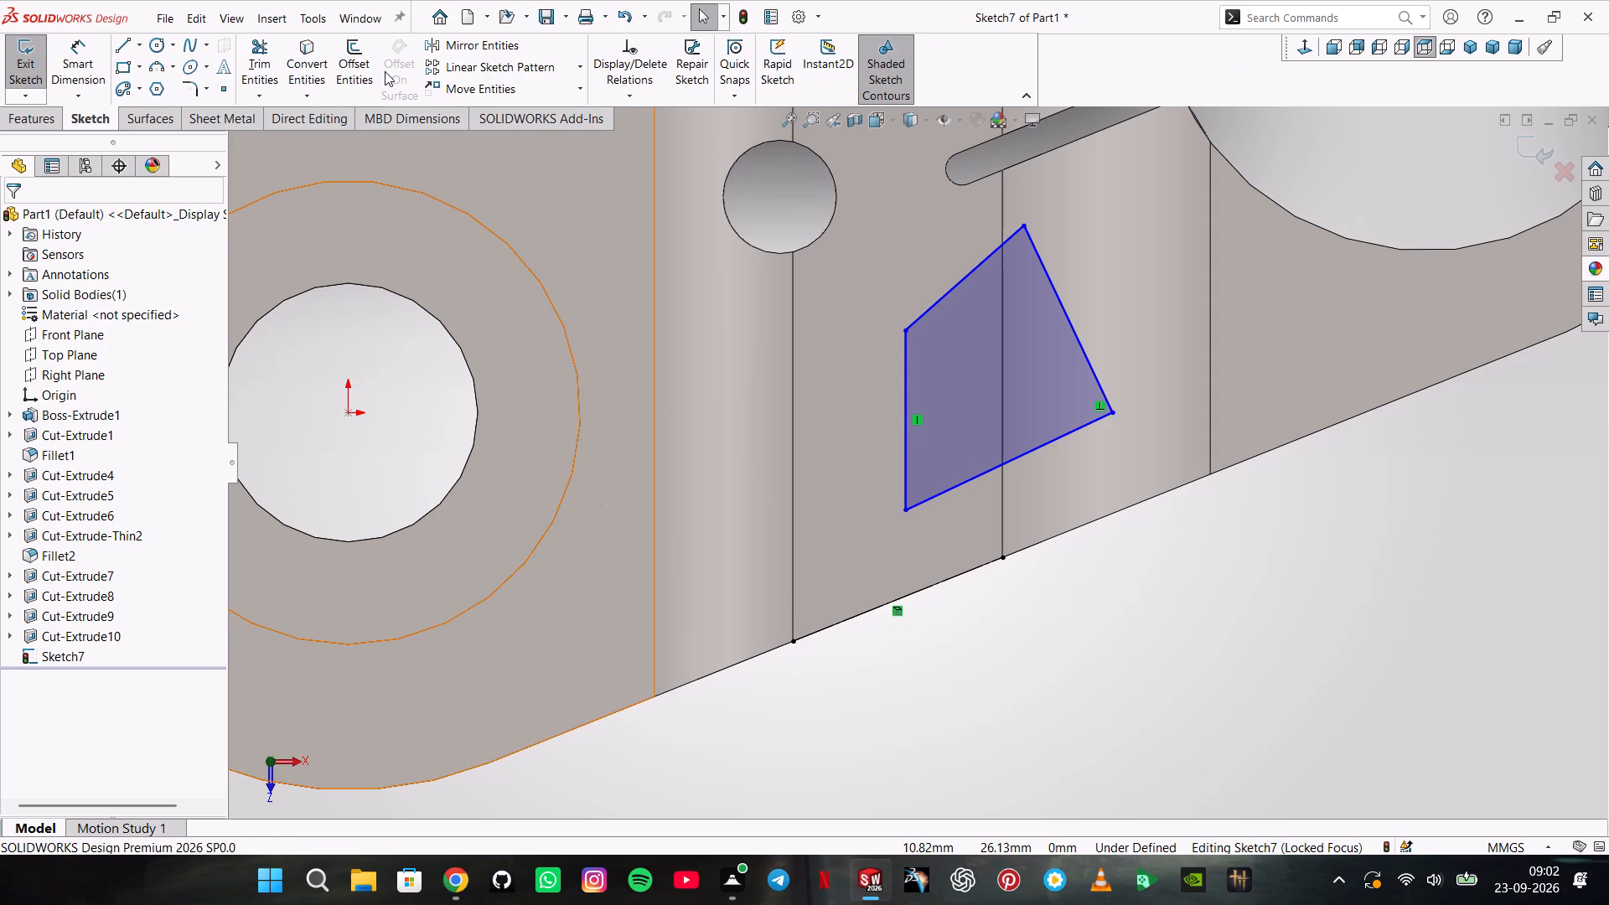
pyautogui.scroll(1, 970, 256)
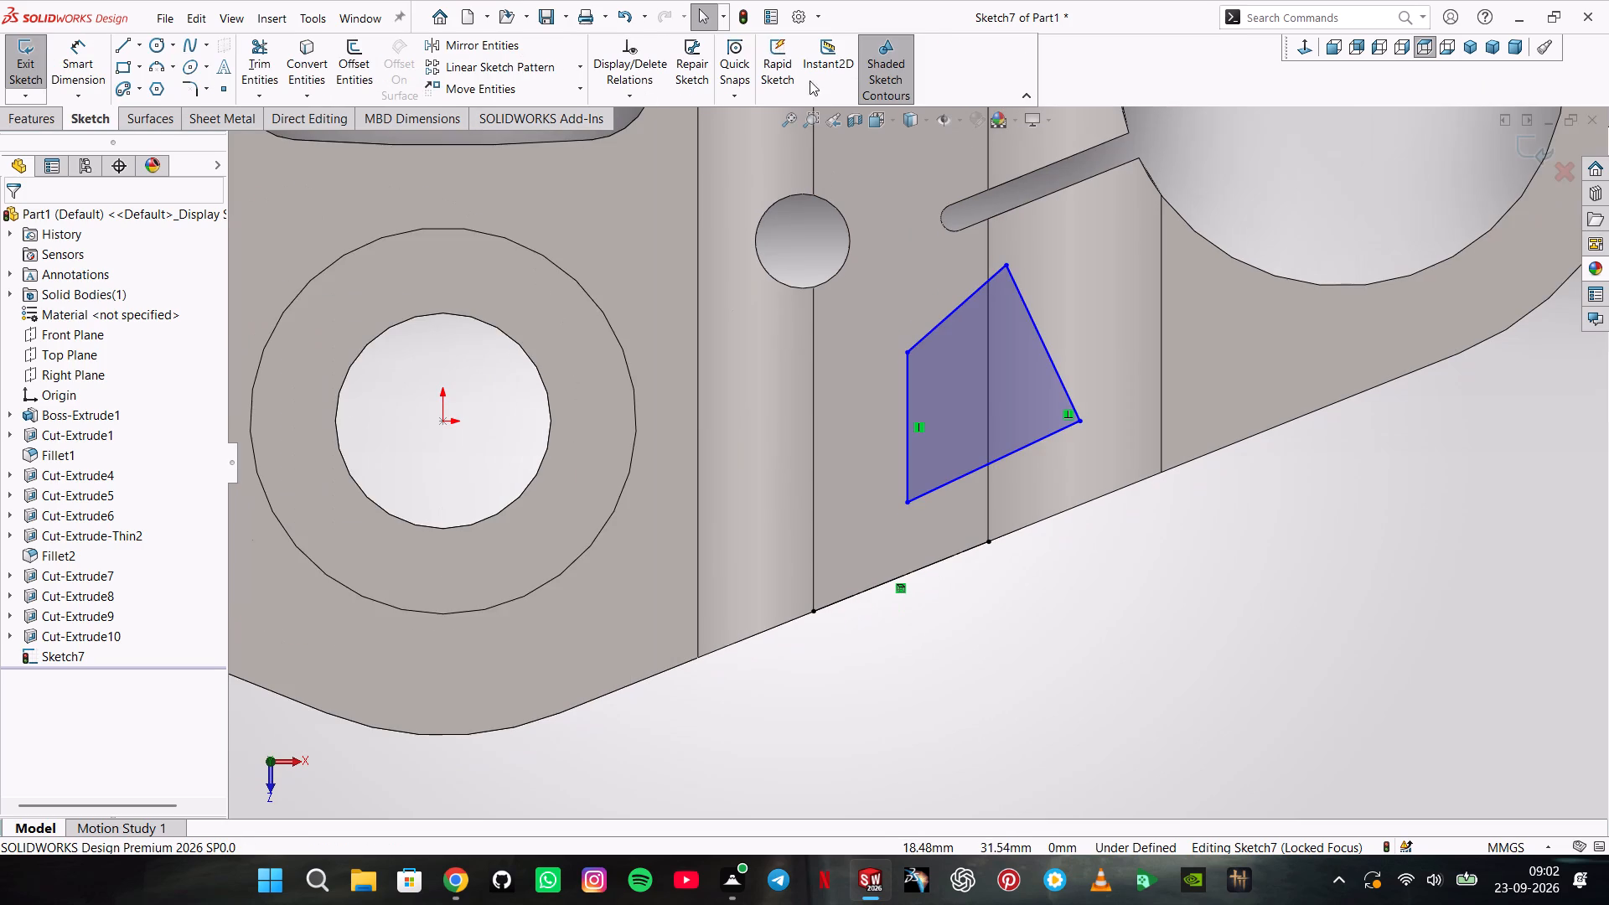
pyautogui.rightClick(1147, 571)
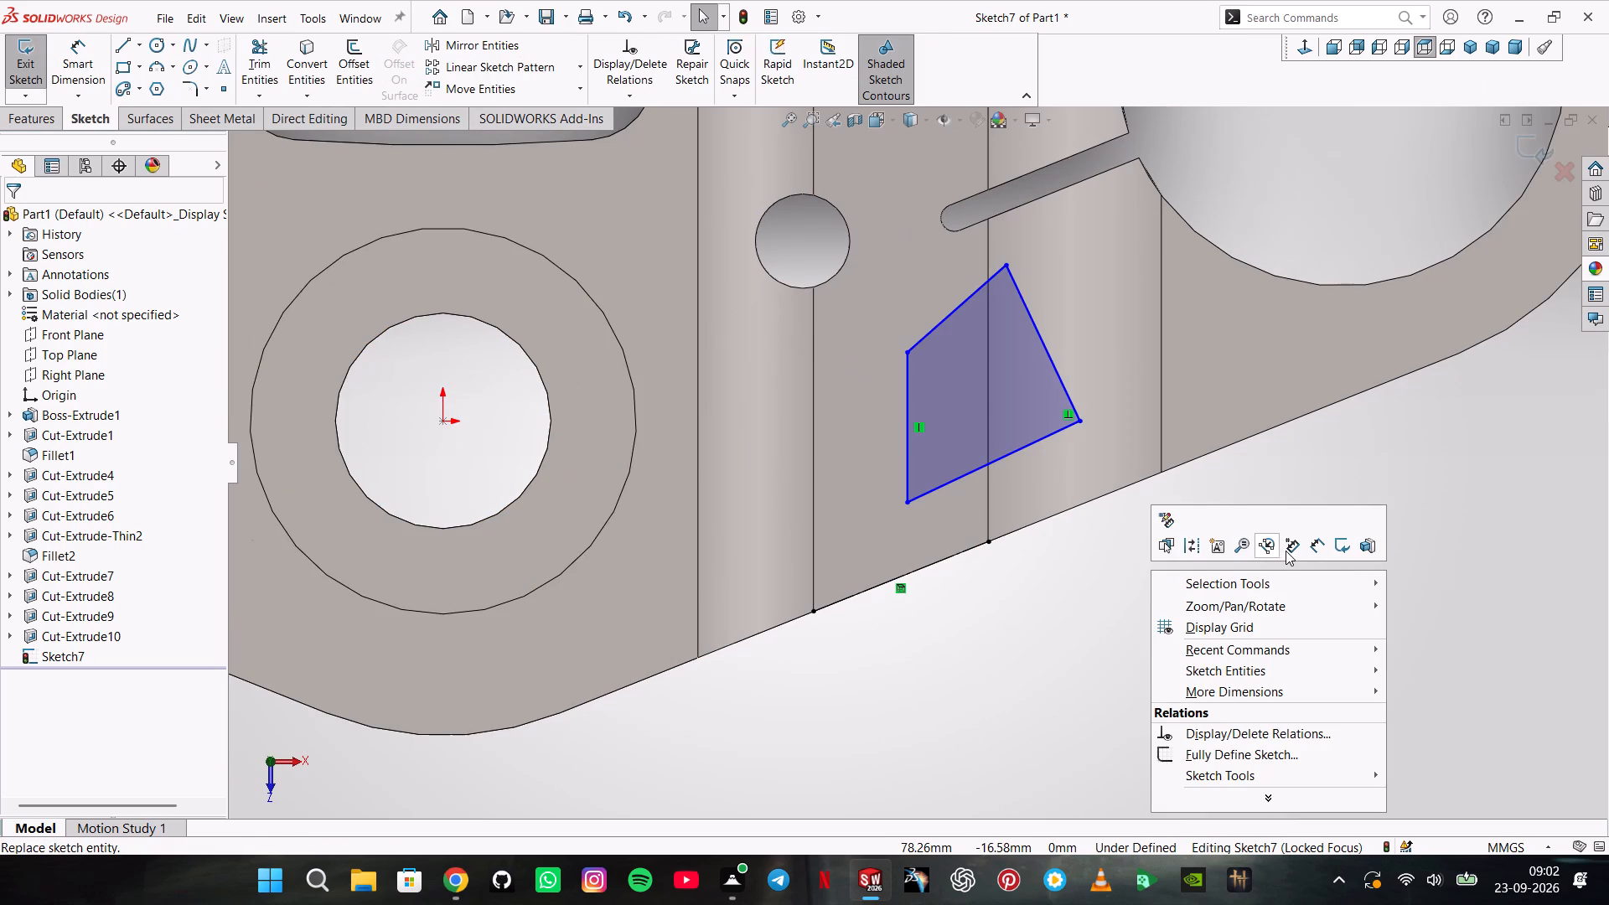
pyautogui.click(996, 580)
pyautogui.click(939, 484)
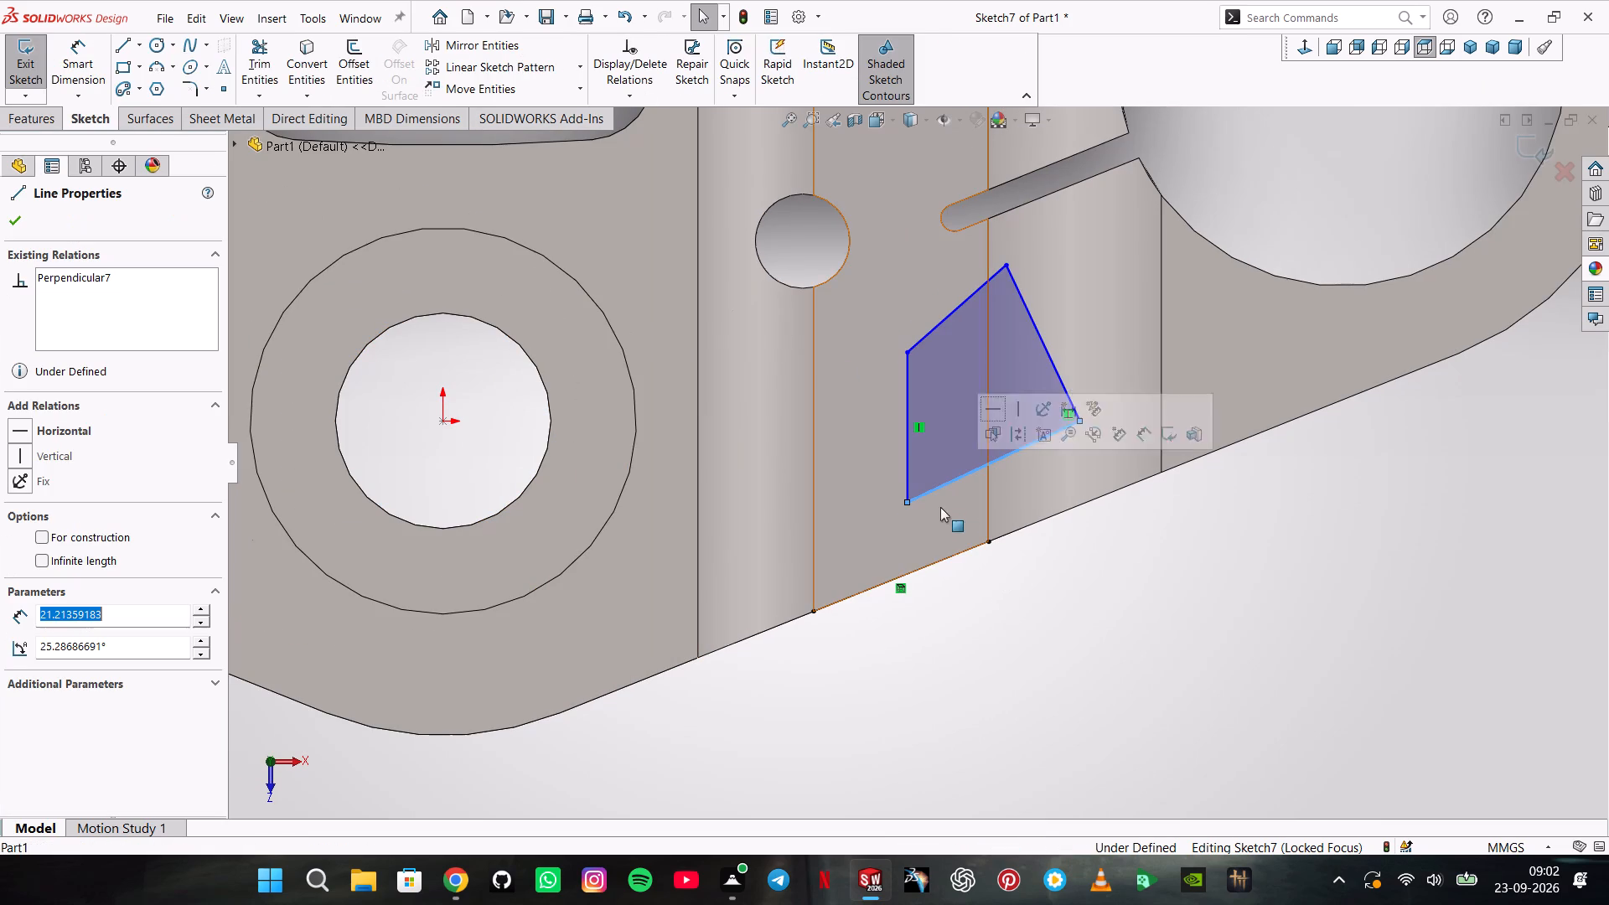
pyautogui.click(945, 557)
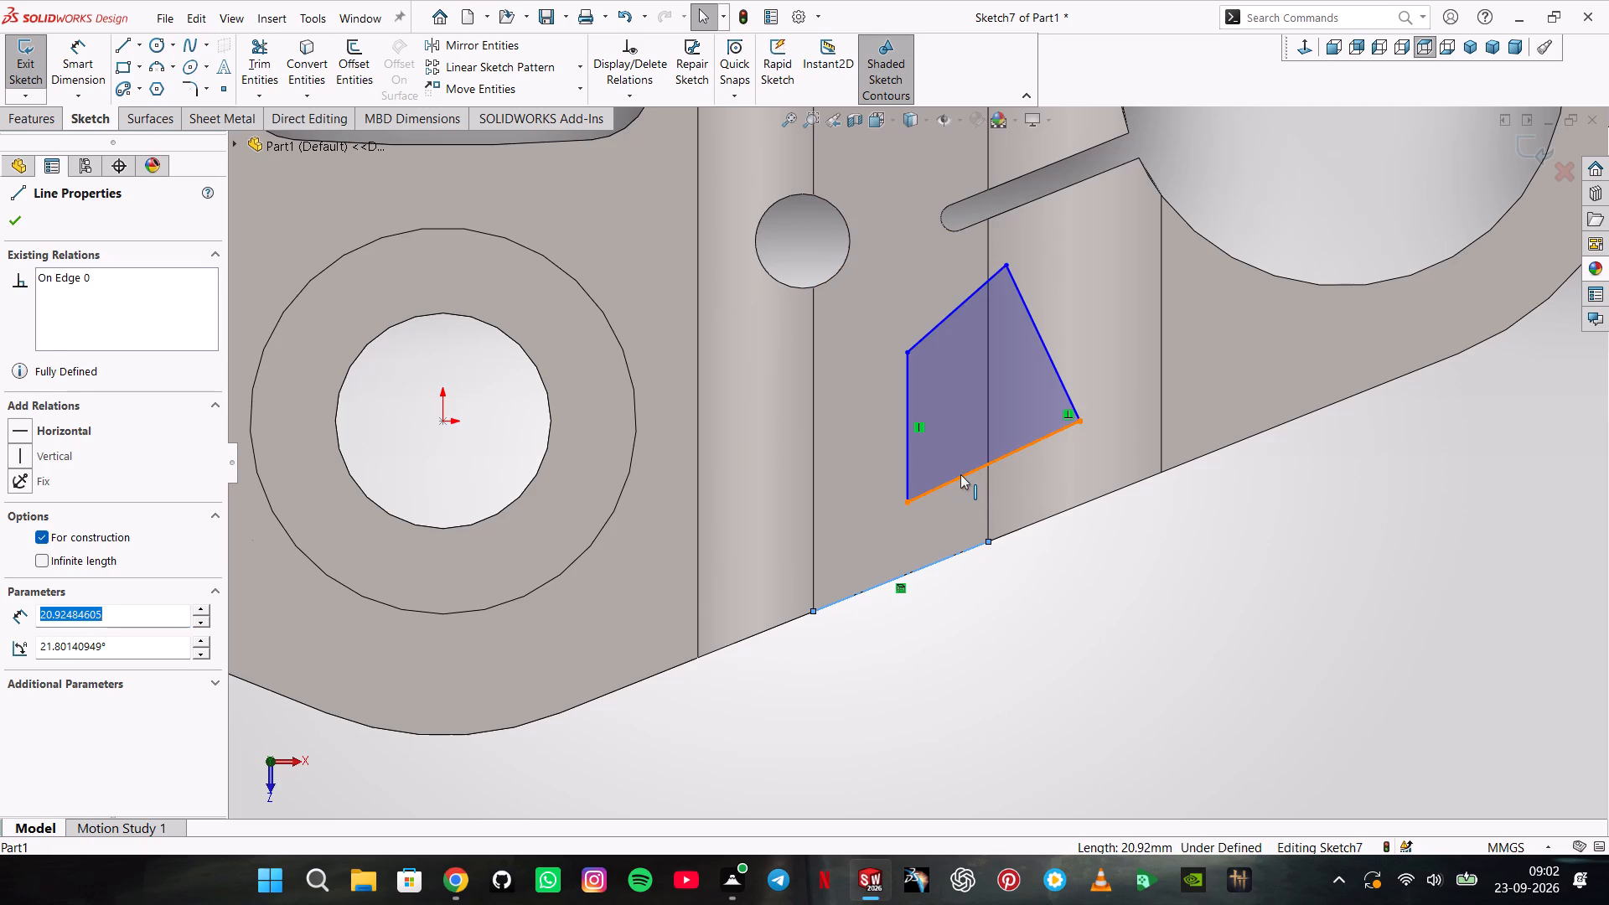
pyautogui.keyDown('shift'); pyautogui.click(960, 474); pyautogui.keyUp('shift')
pyautogui.click(1121, 404)
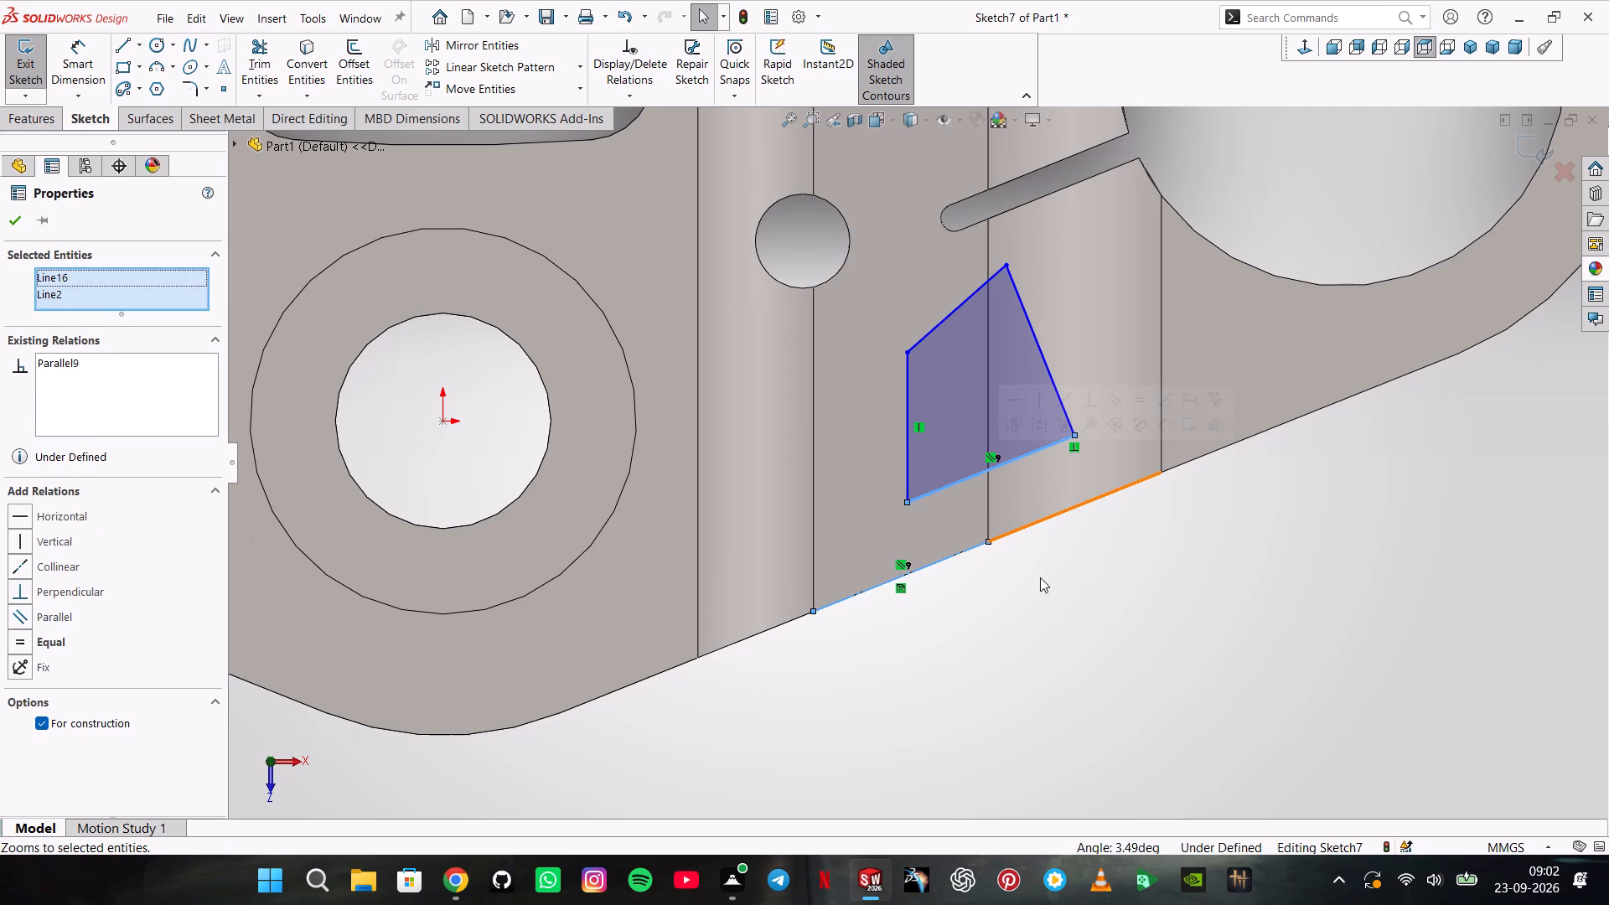
pyautogui.click(1040, 577)
# Dimension the outline's side perpendicular to the lower side to 15 mm.
pyautogui.rightClick(1084, 520)
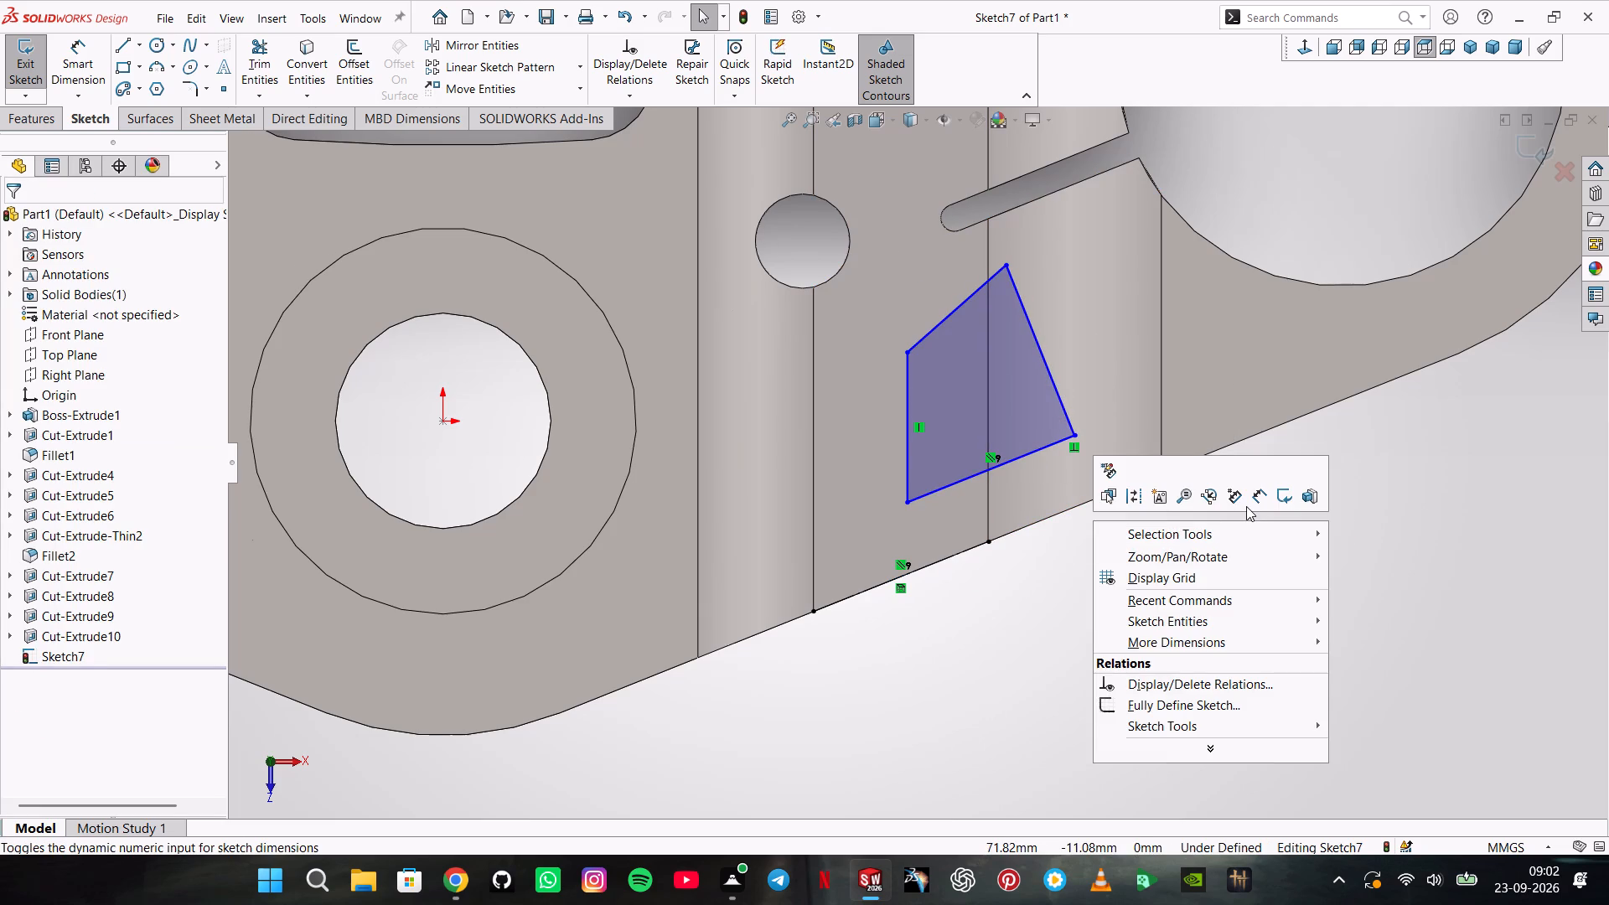
pyautogui.click(1248, 506)
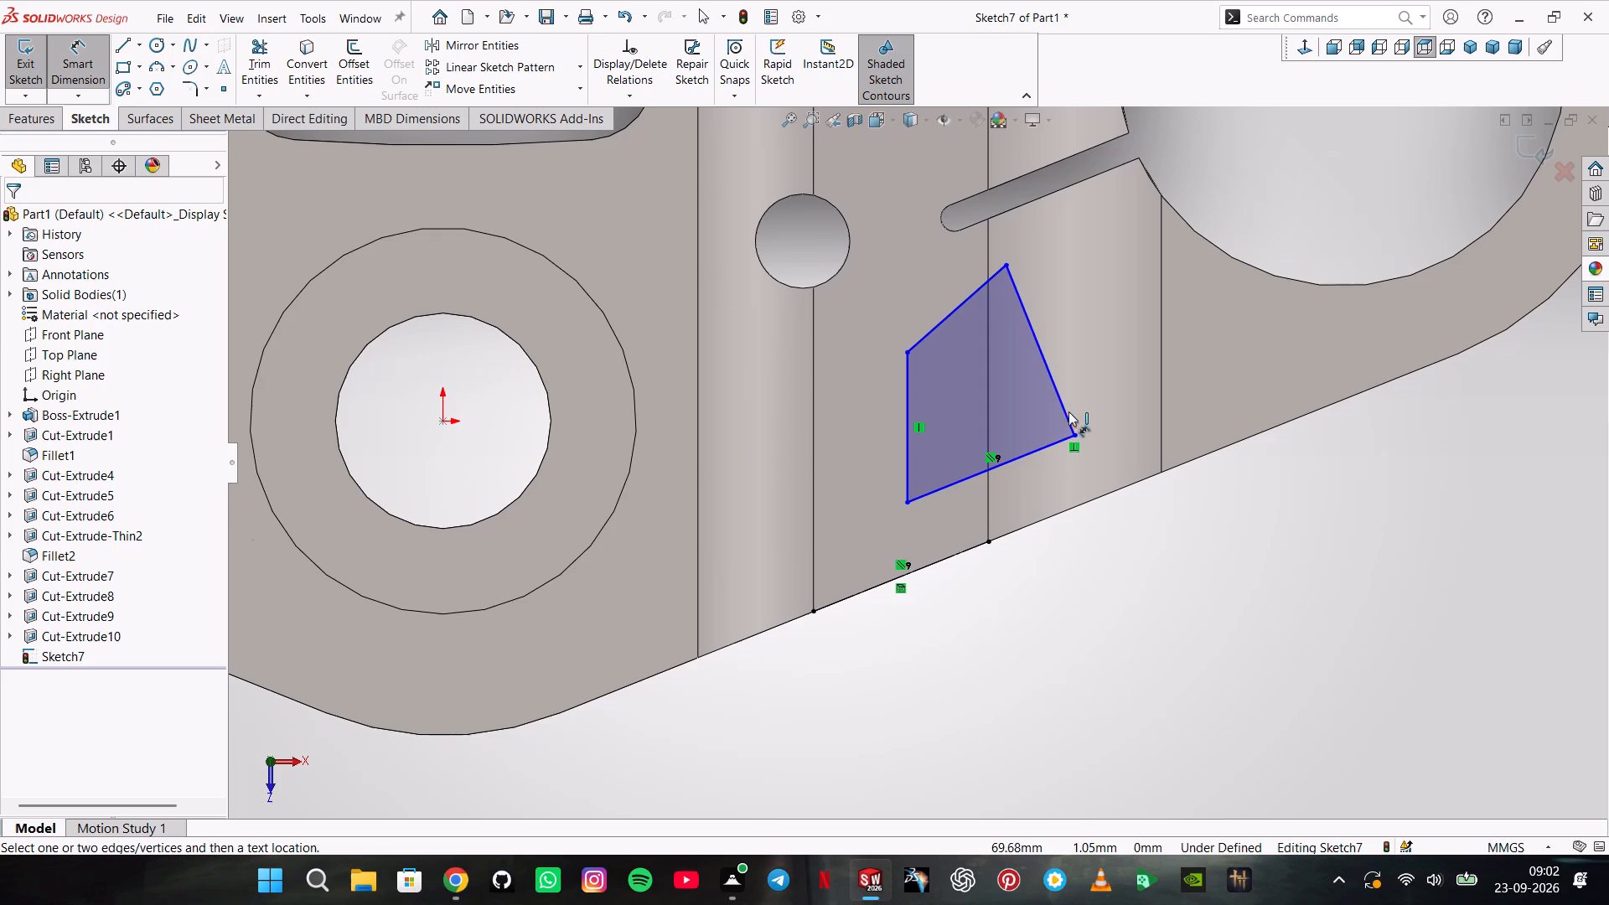
pyautogui.click(1067, 413)
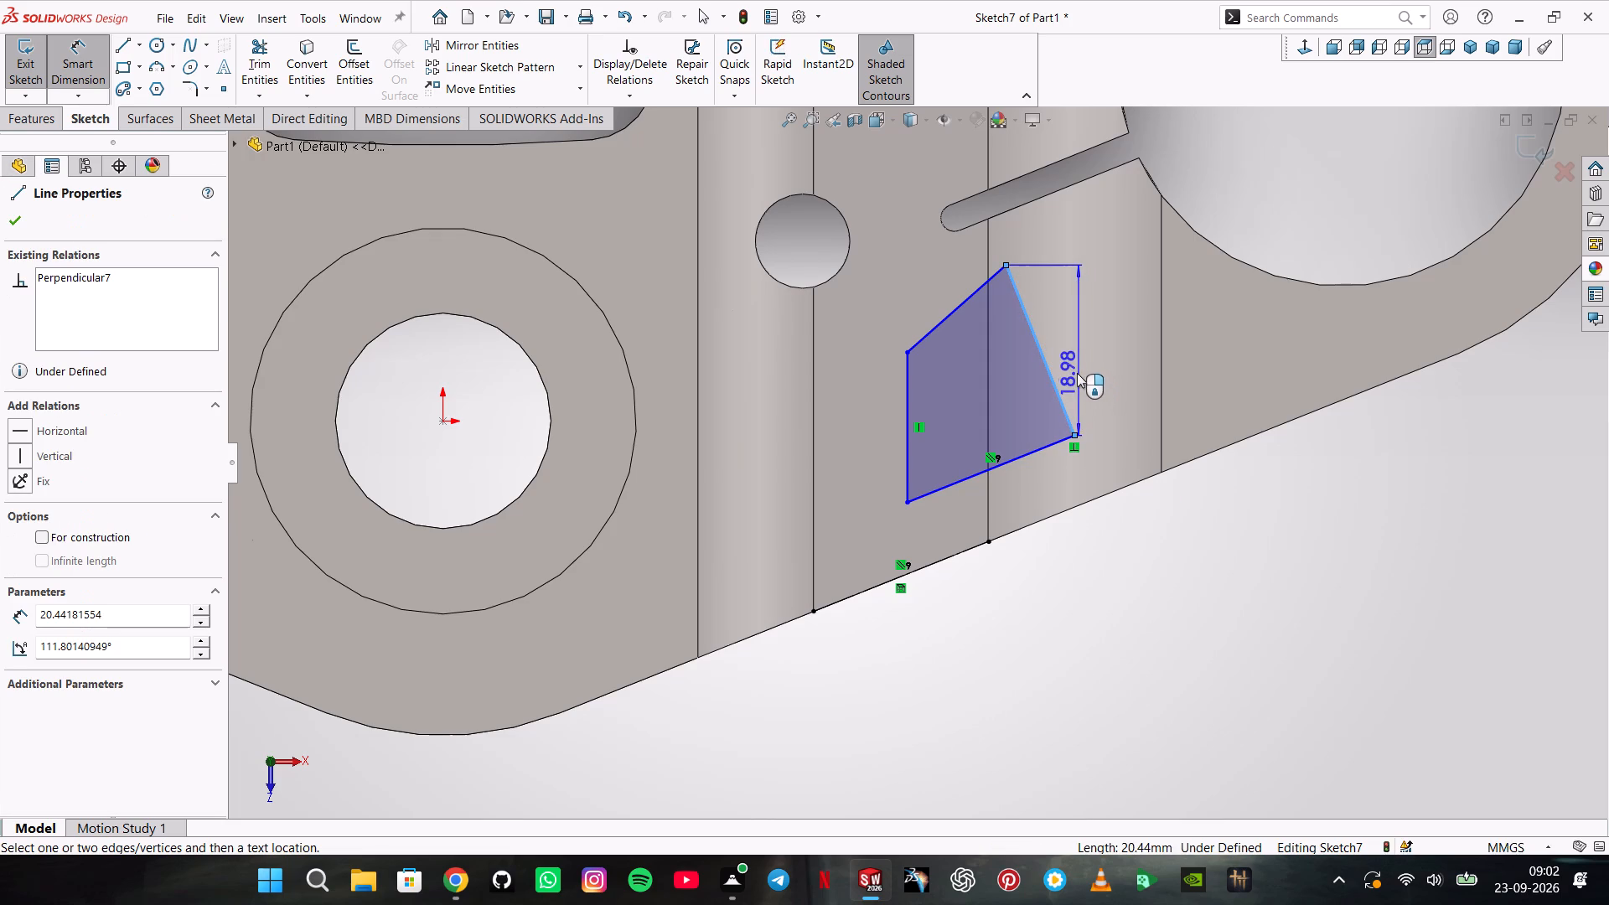
pyautogui.click(1068, 347)
pyautogui.write('15')
pyautogui.press('Return')
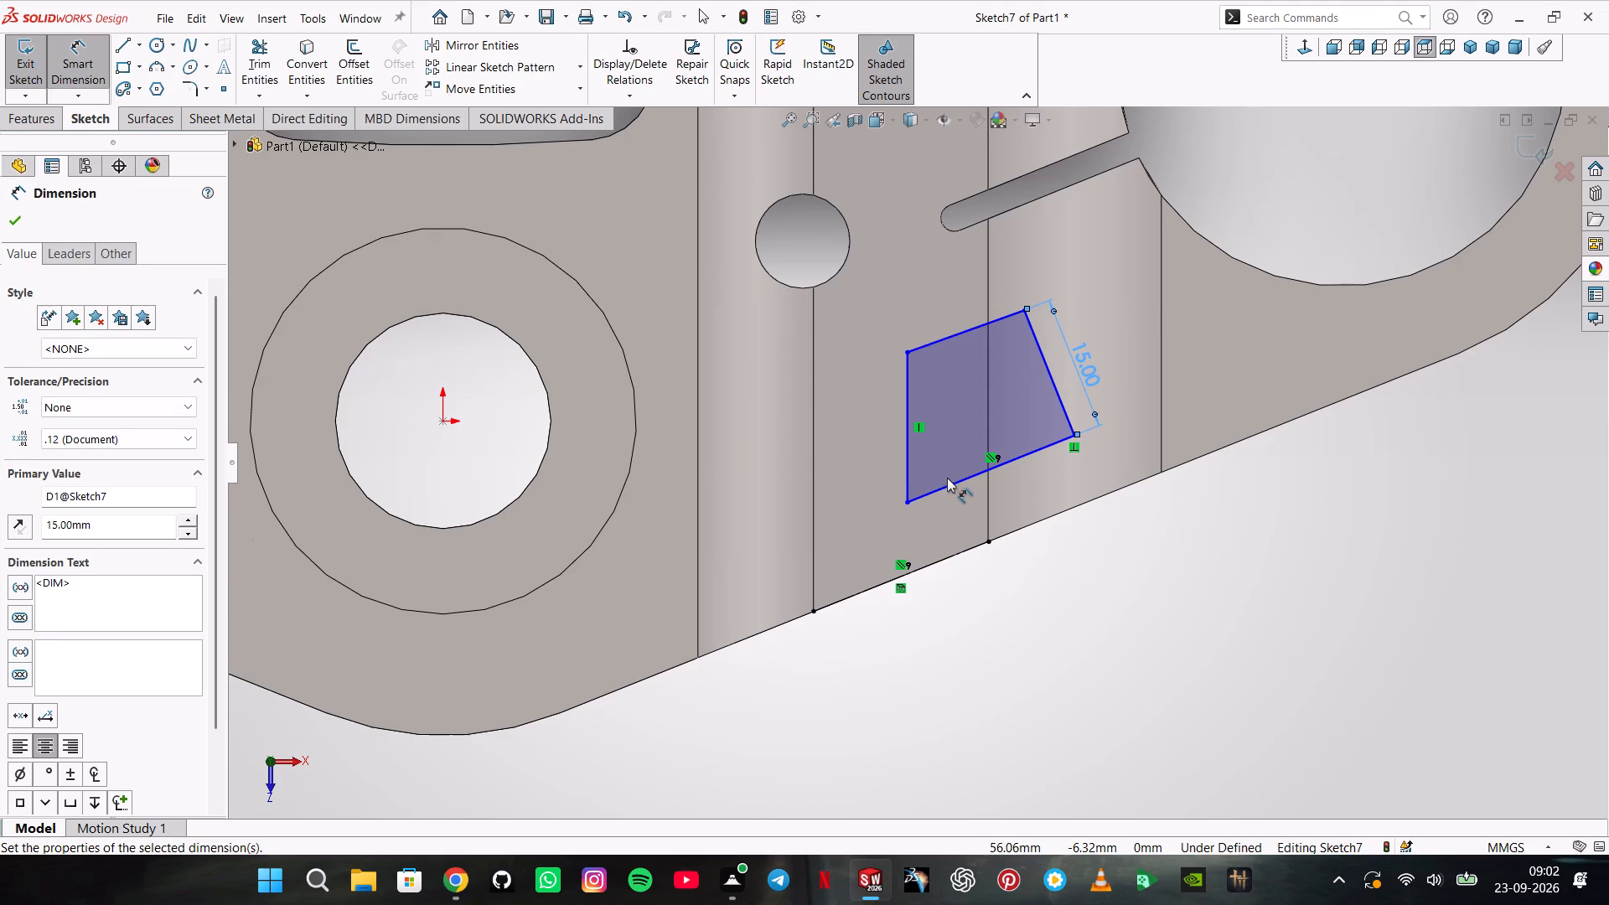
# Set the distance between the outline's lower side and the construction line on the sloped edge to 8 mm.
pyautogui.click(955, 480)
pyautogui.click(958, 556)
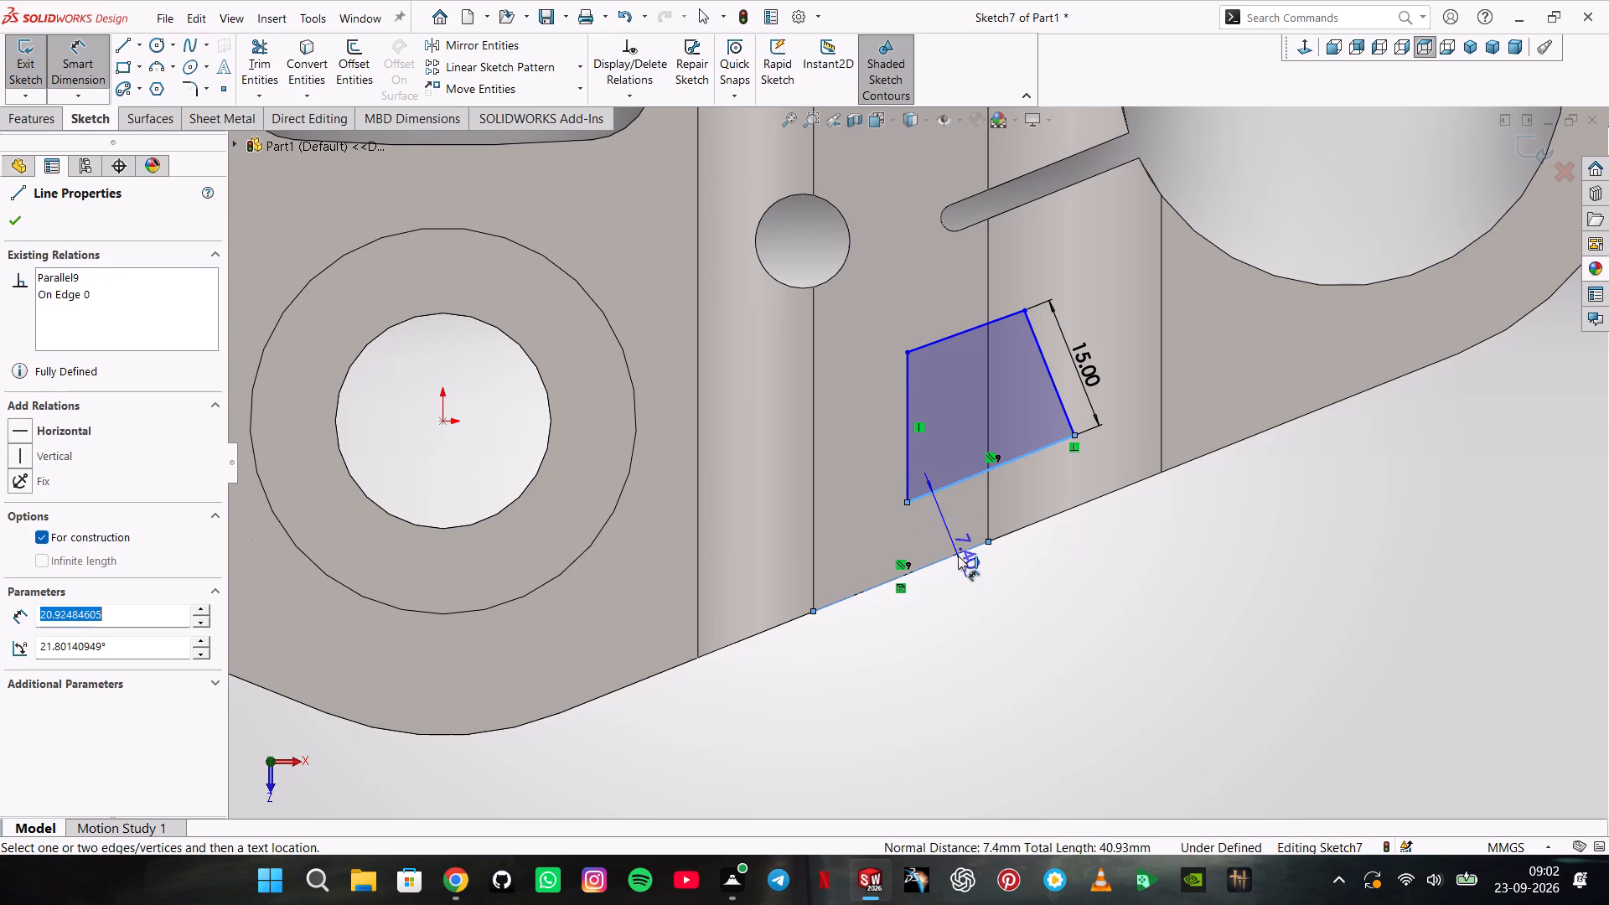
pyautogui.click(956, 526)
pyautogui.press('8')
pyautogui.press('Return')
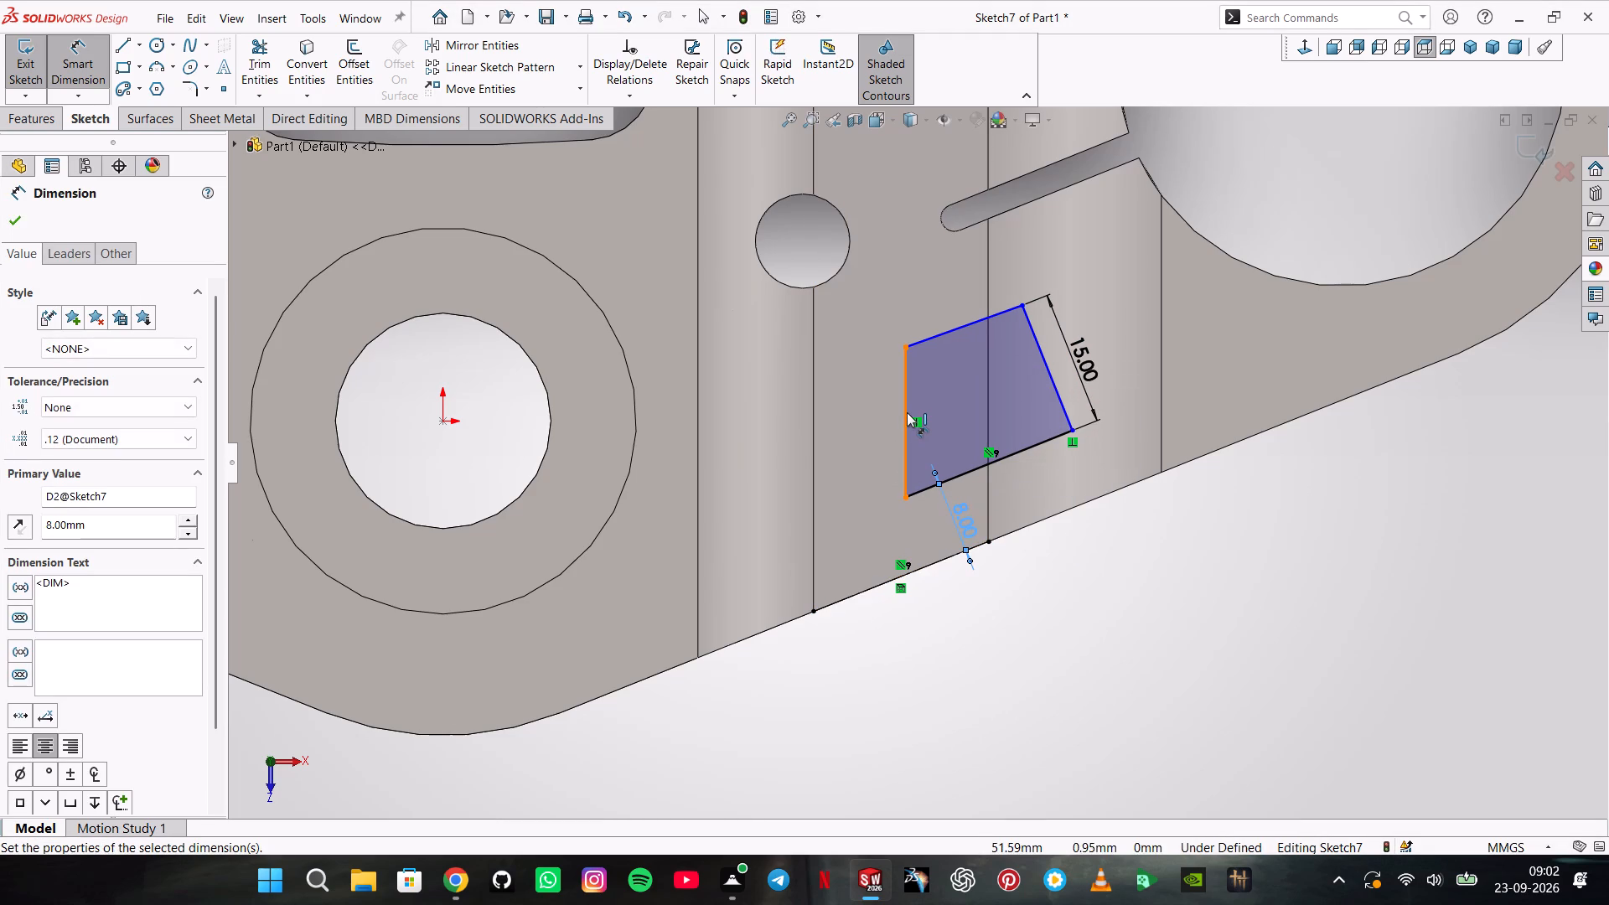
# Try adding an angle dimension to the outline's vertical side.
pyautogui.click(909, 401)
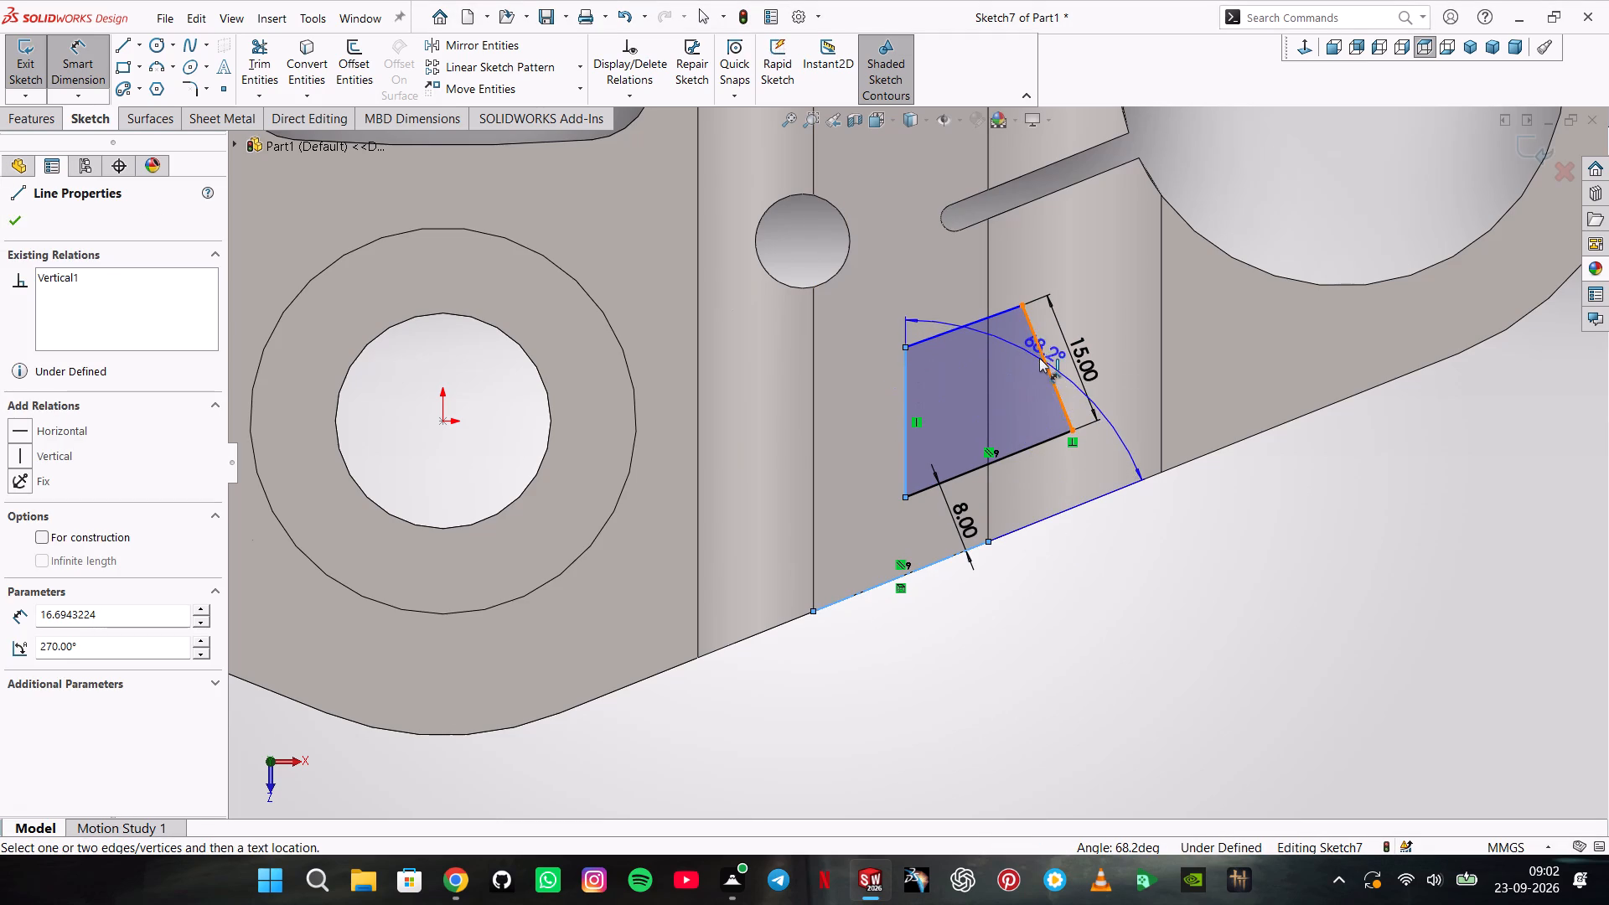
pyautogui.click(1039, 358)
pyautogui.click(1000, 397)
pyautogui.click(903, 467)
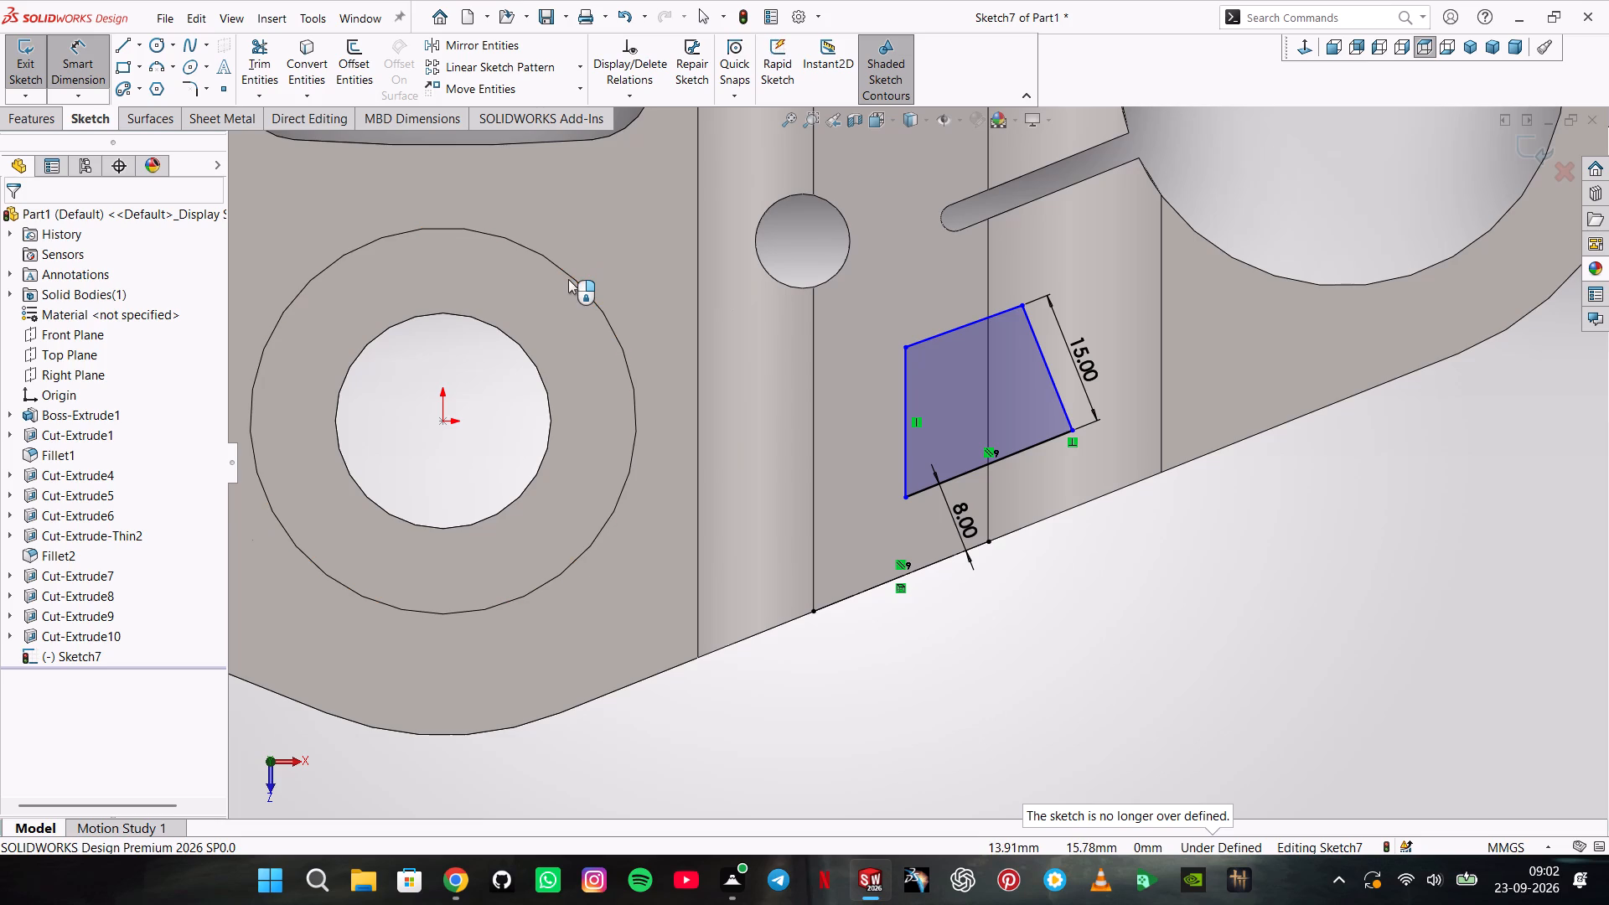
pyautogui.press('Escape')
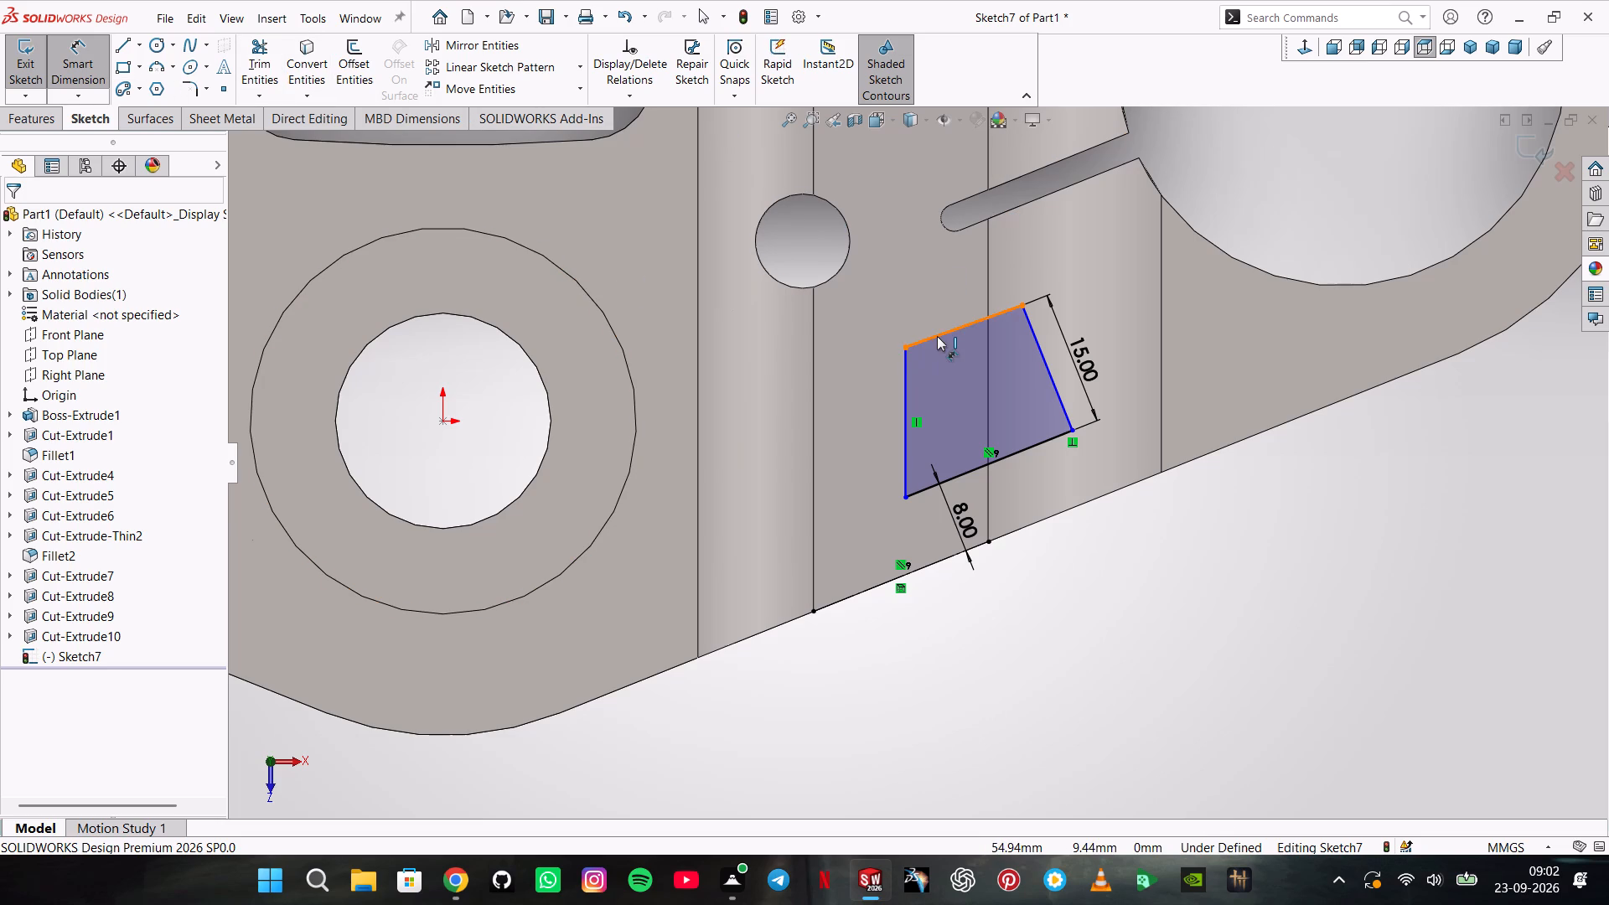
# Delete the outline's upper side.
pyautogui.click(937, 334)
pyautogui.press('Delete')
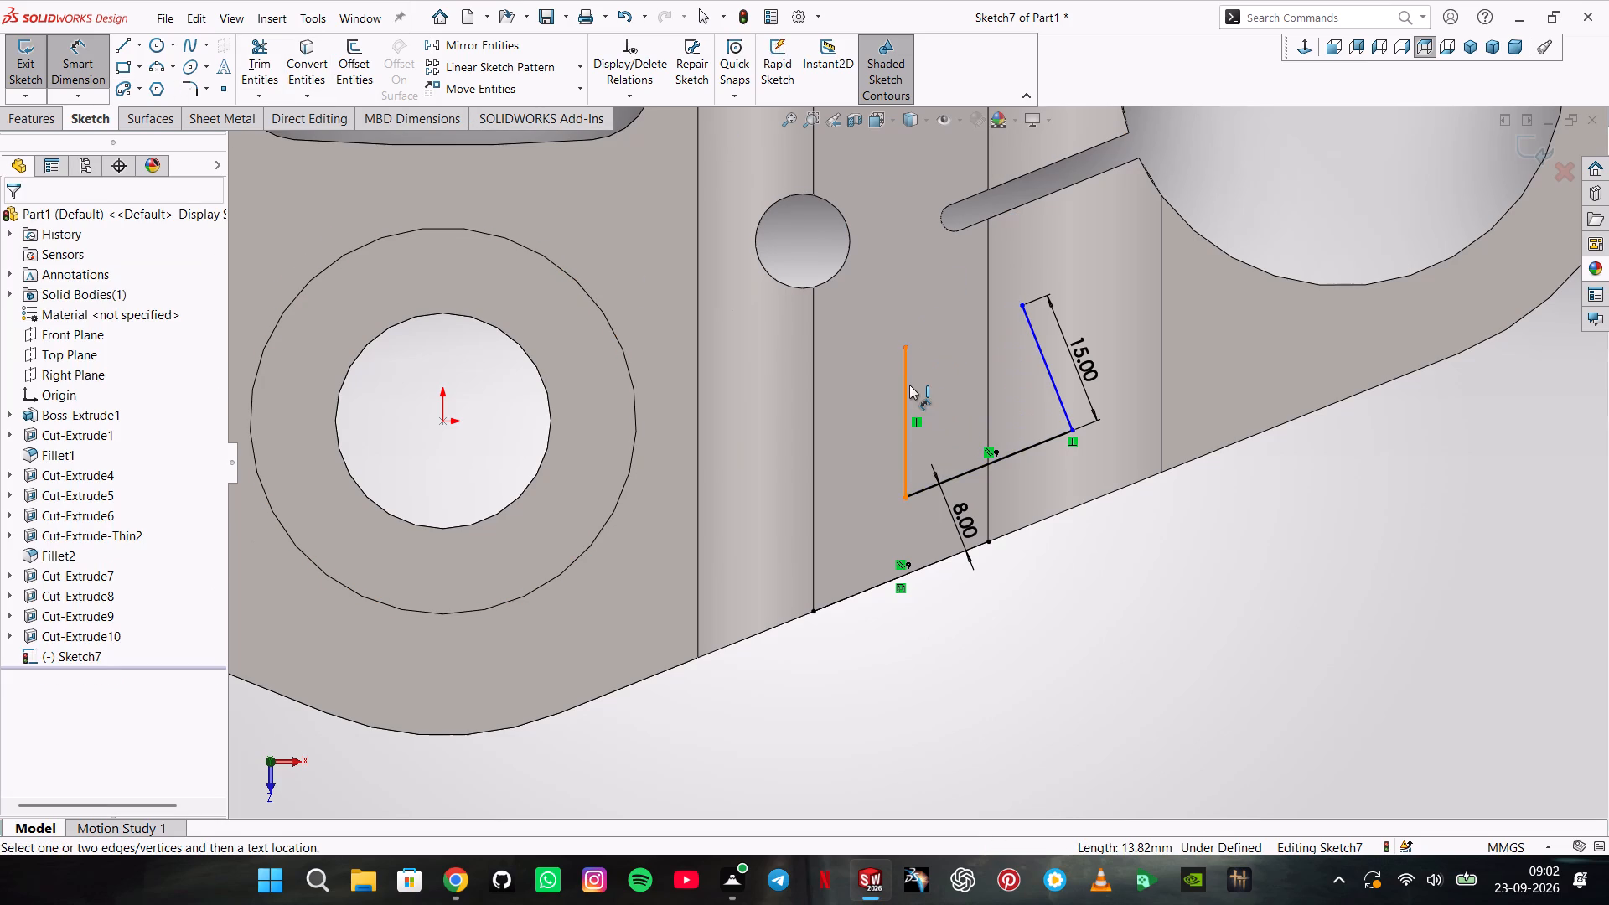
# Delete the outline's vertical side.
pyautogui.click(909, 385)
pyautogui.press('Delete')
# Close the outline with two new lines, from the top of the 15 mm side to the free end of the lower side.
pyautogui.click(122, 39)
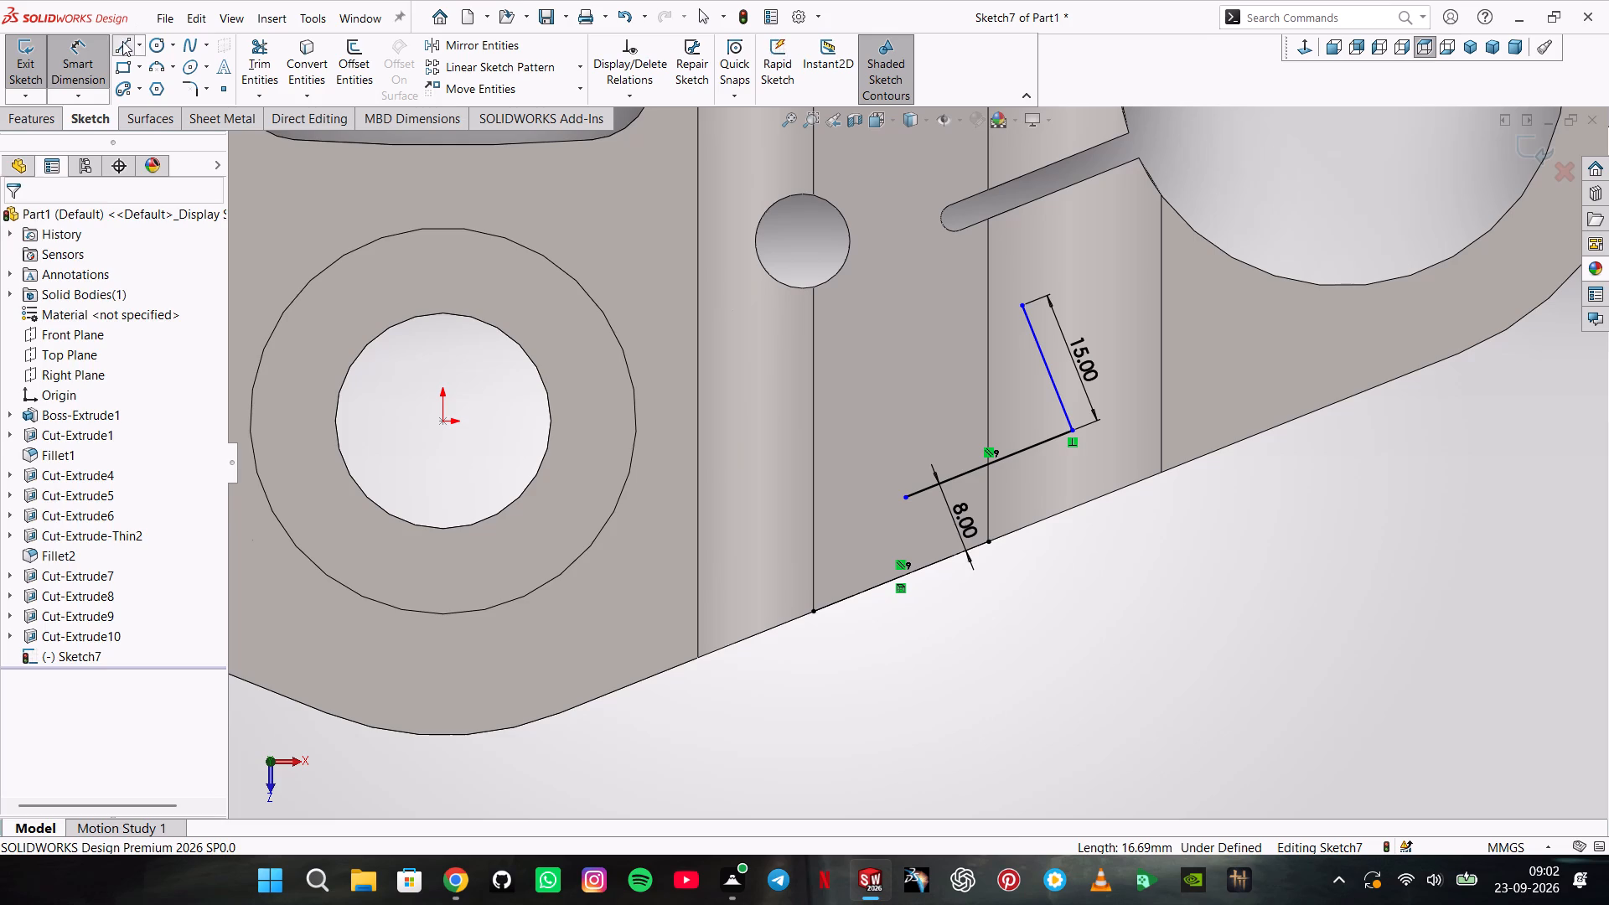
pyautogui.click(1021, 308)
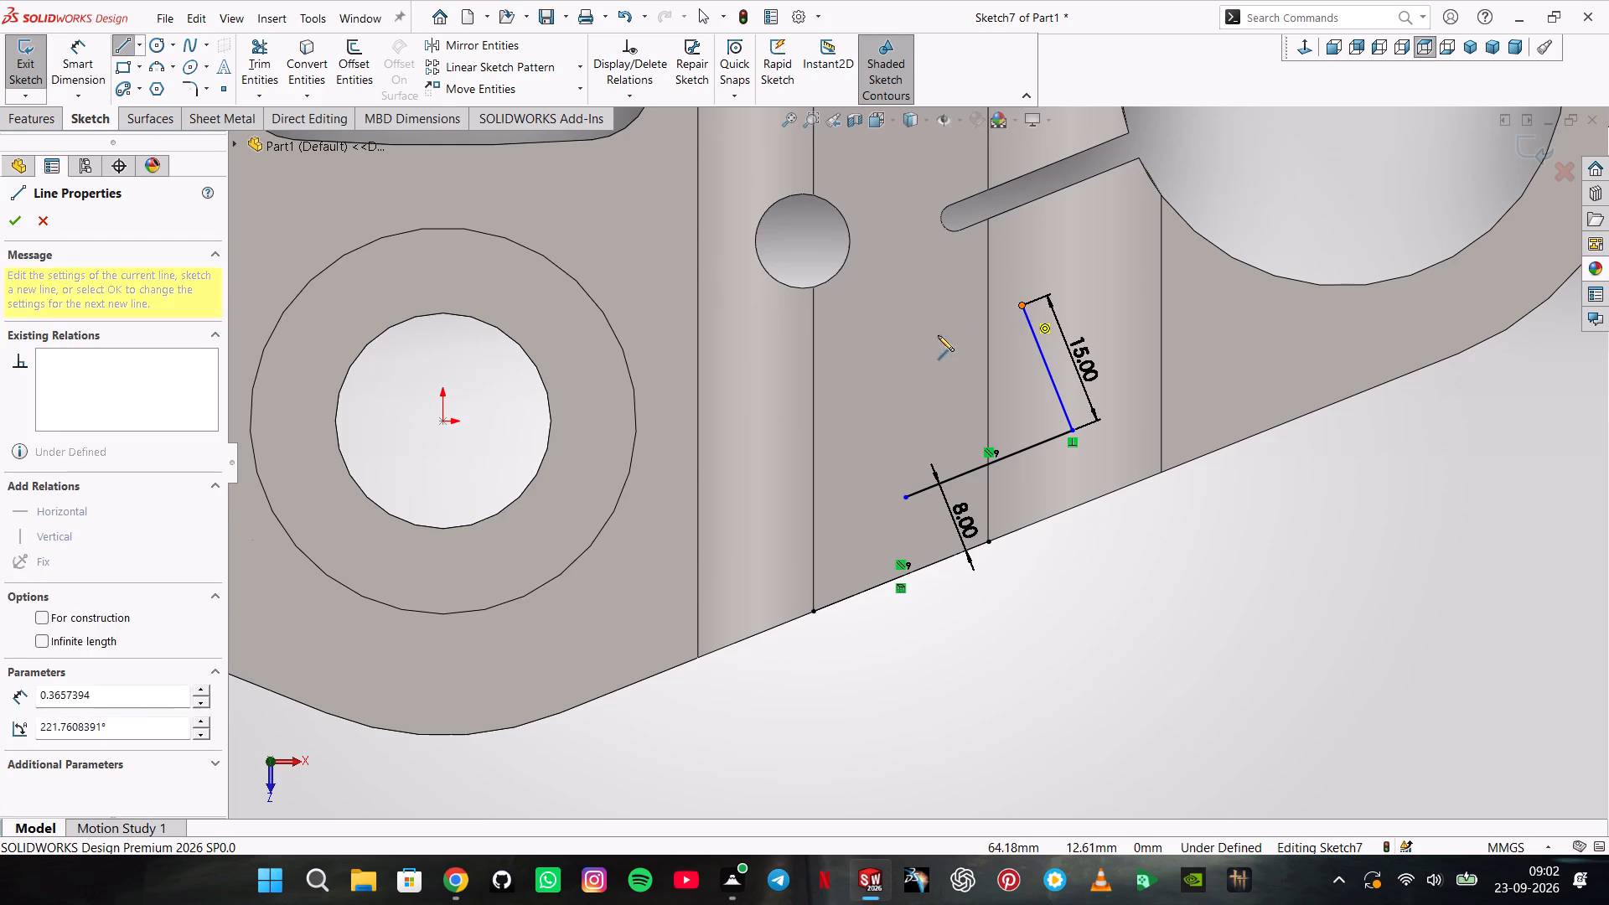
pyautogui.click(927, 359)
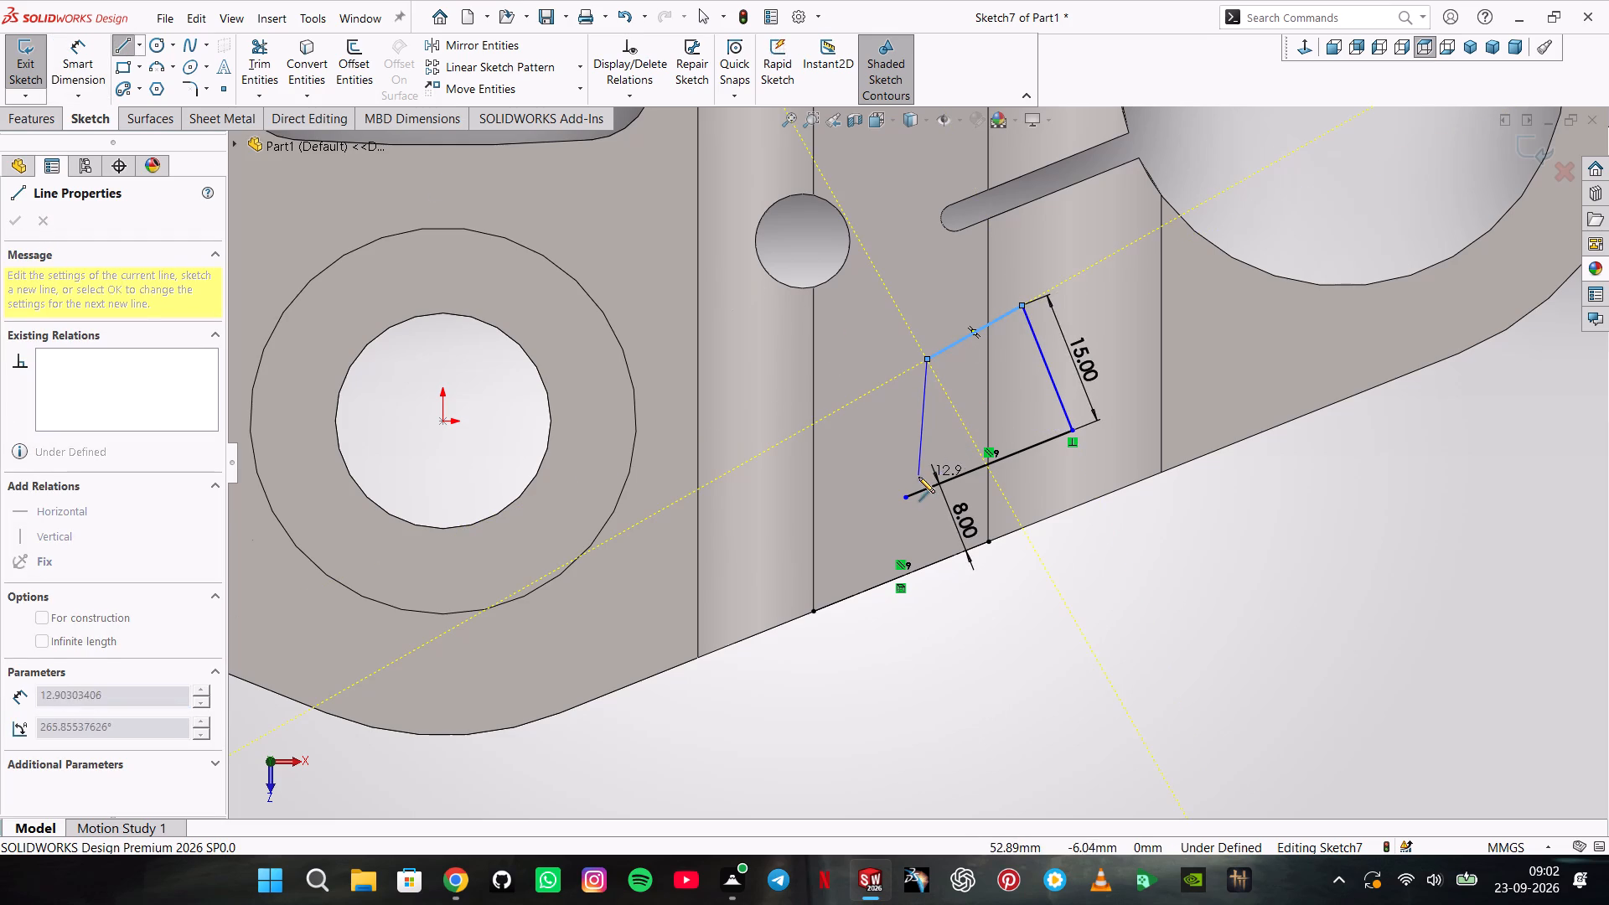
pyautogui.click(908, 493)
pyautogui.doubleClick(878, 450)
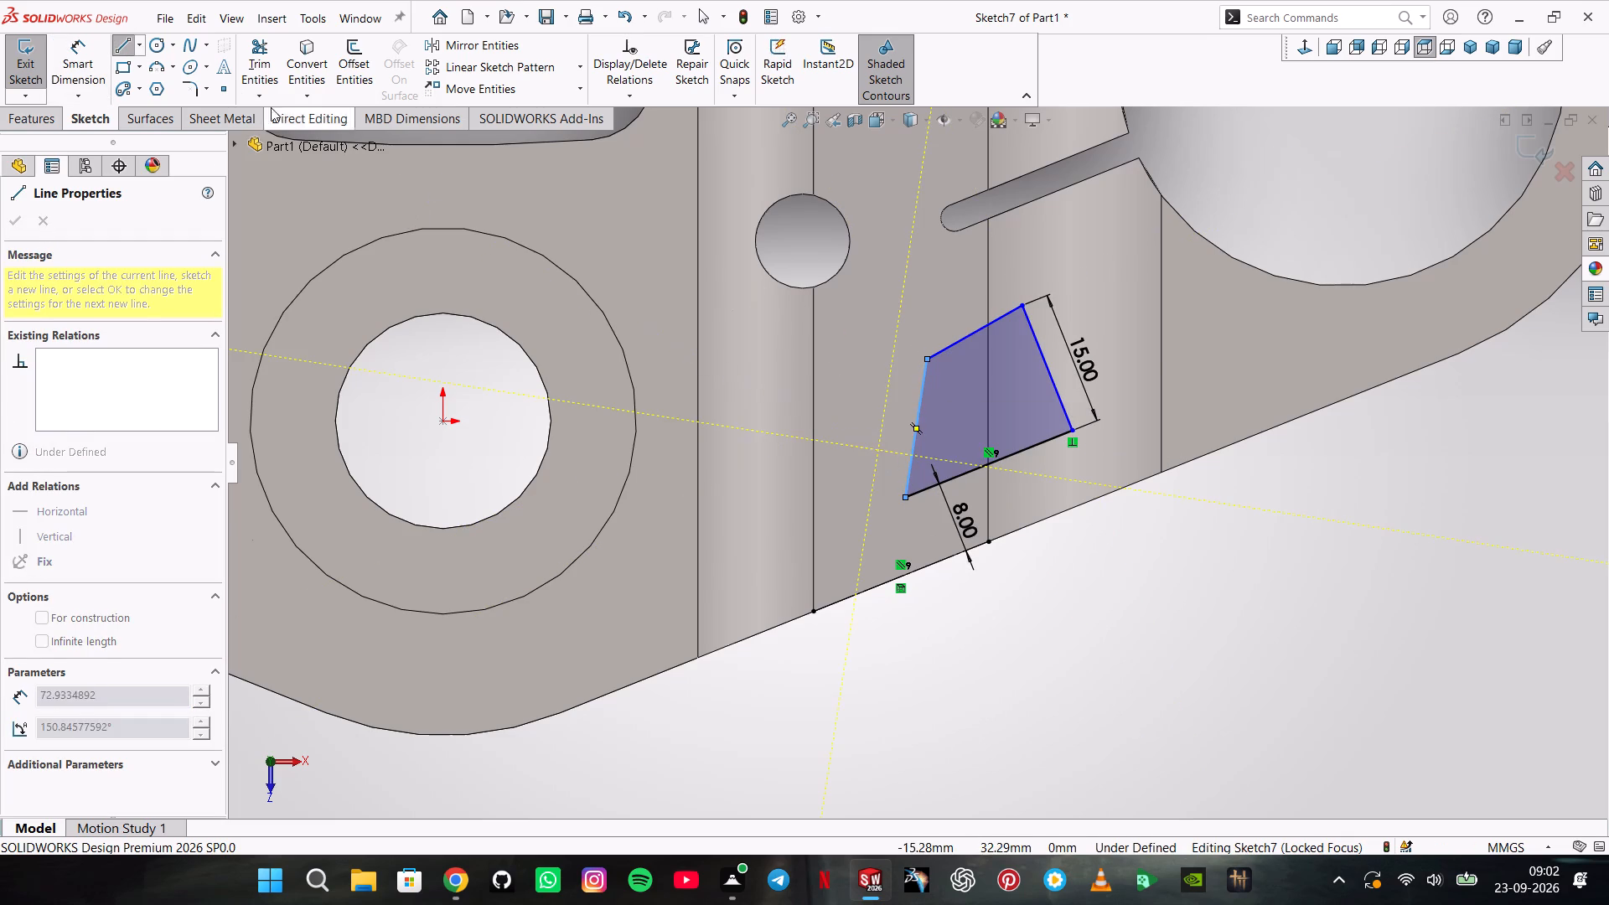
pyautogui.press('Escape')
# Dimension the angle between the new steep side of the outline and the 15 mm side to 22°.
pyautogui.click(89, 46)
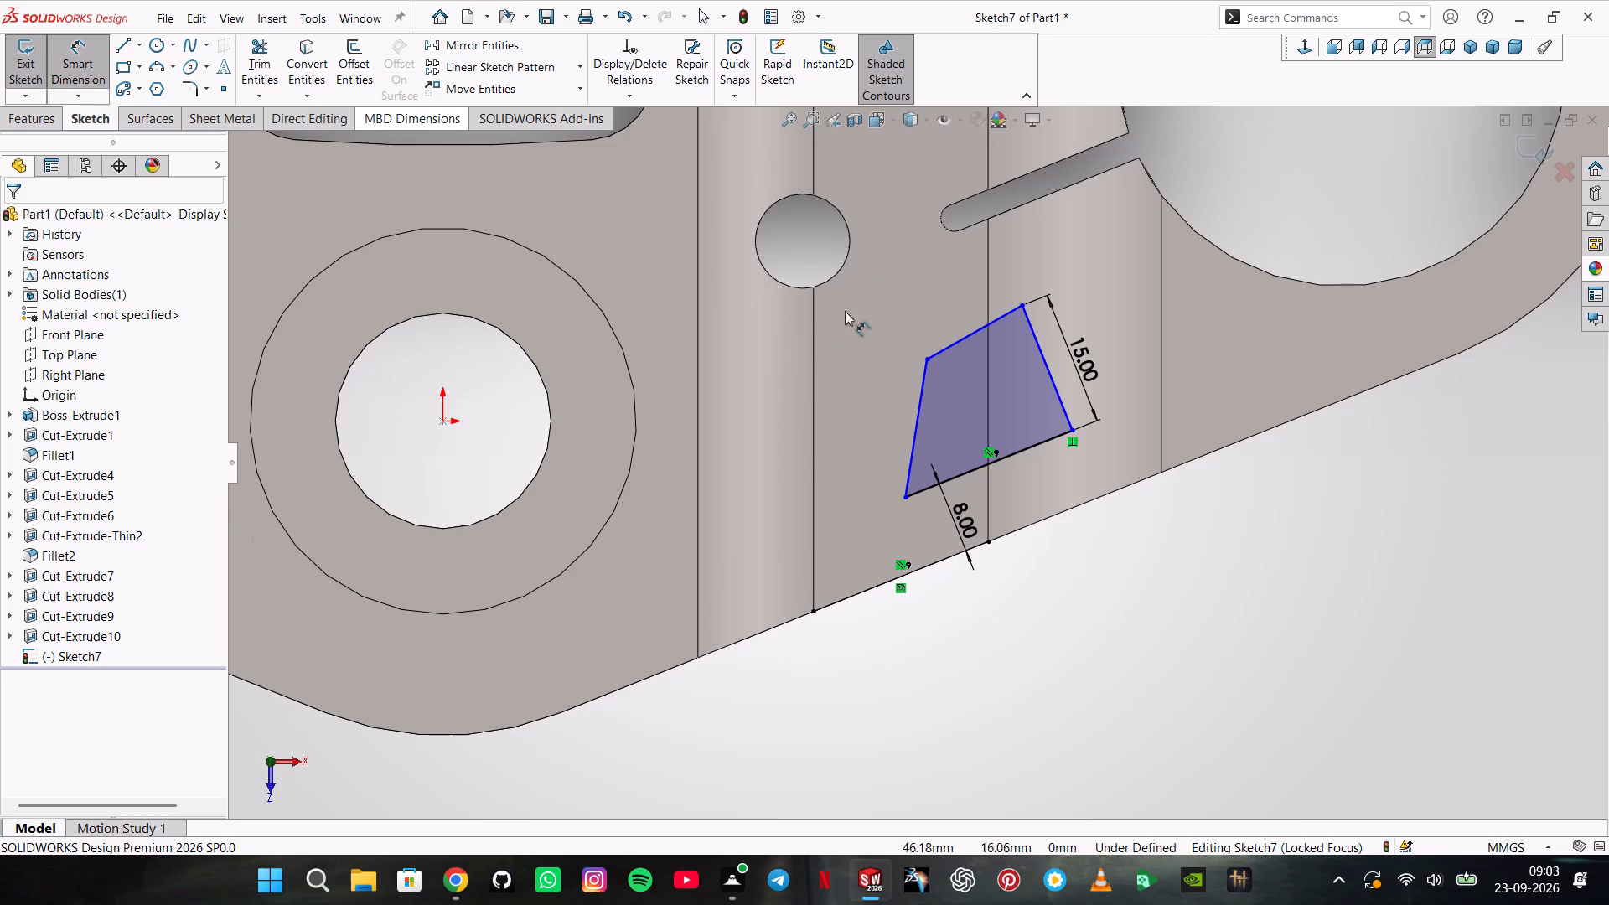
pyautogui.click(922, 415)
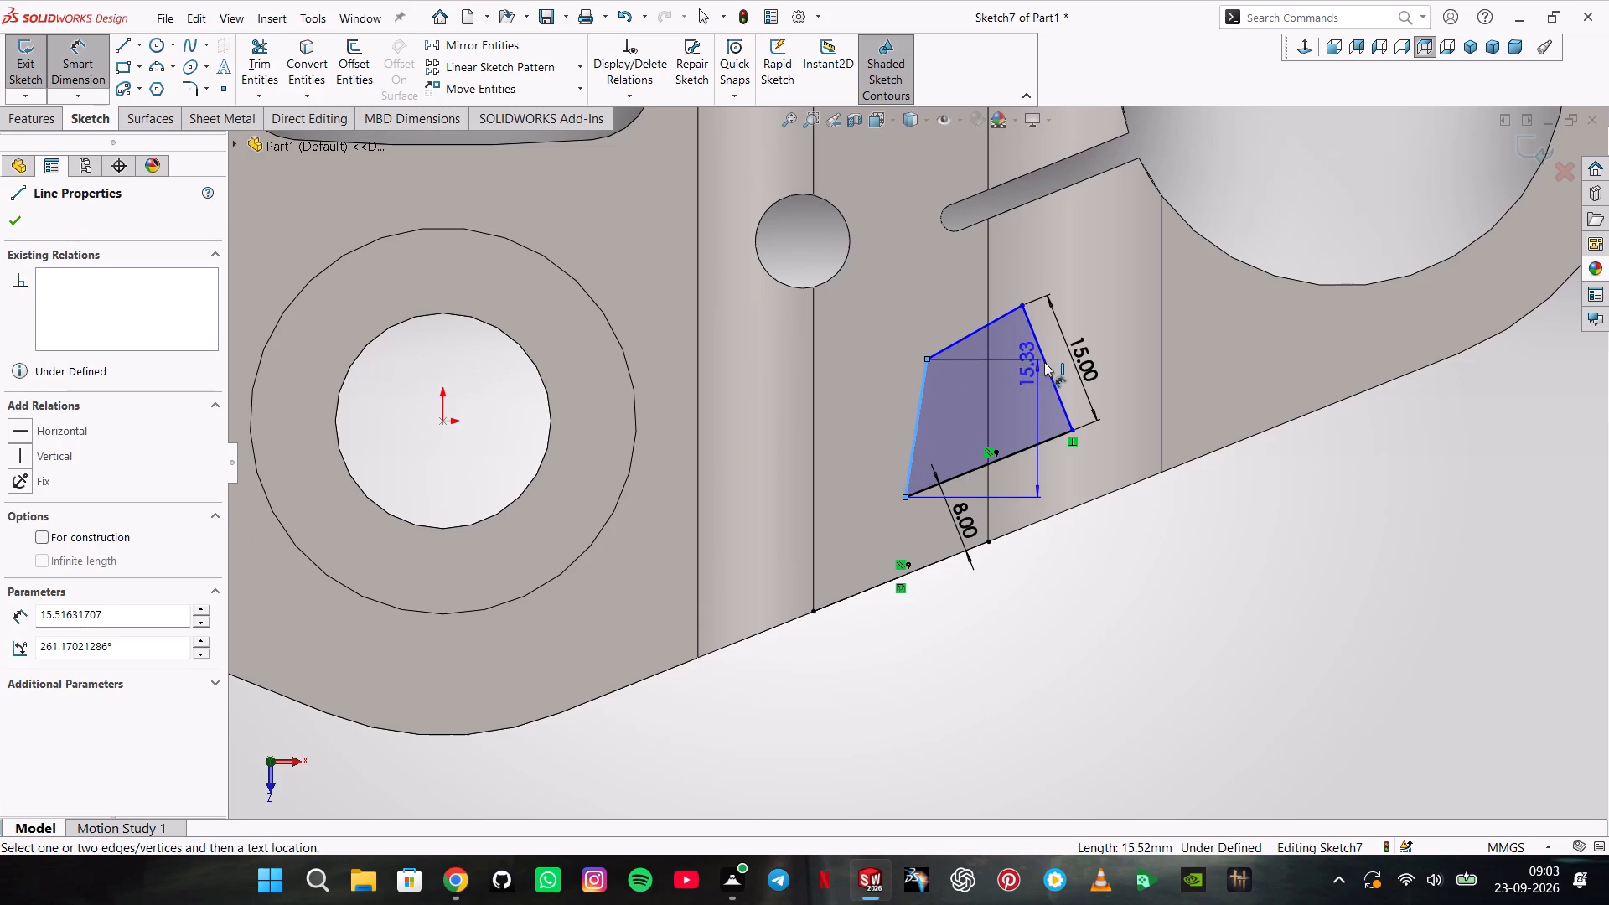
pyautogui.click(1045, 361)
pyautogui.click(1008, 380)
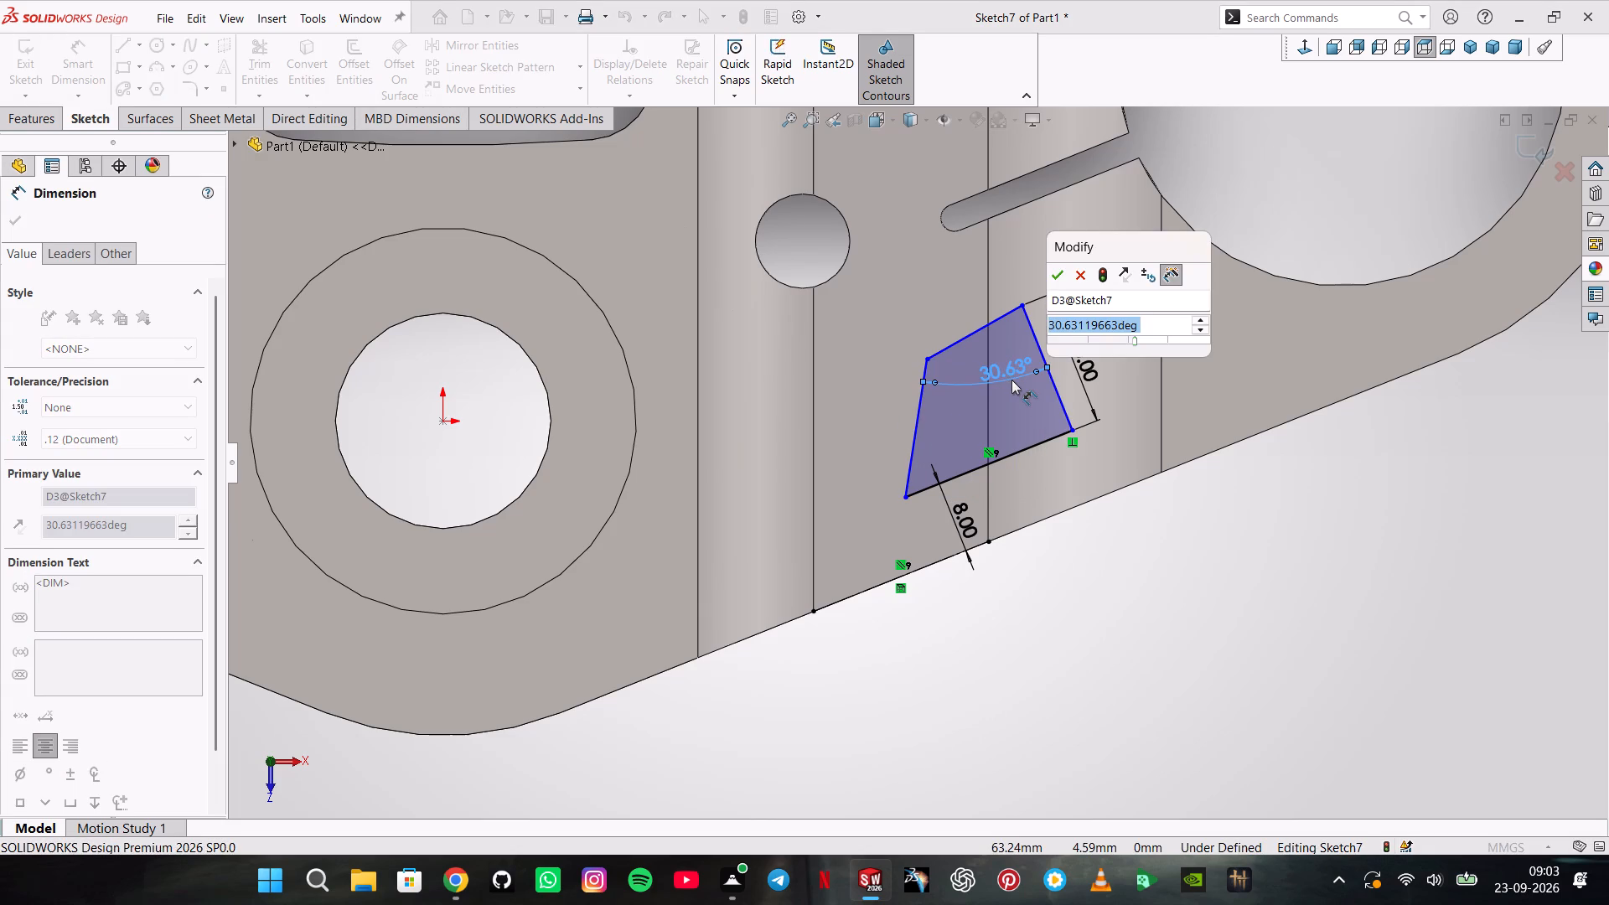
pyautogui.write('22')
pyautogui.press('Return')
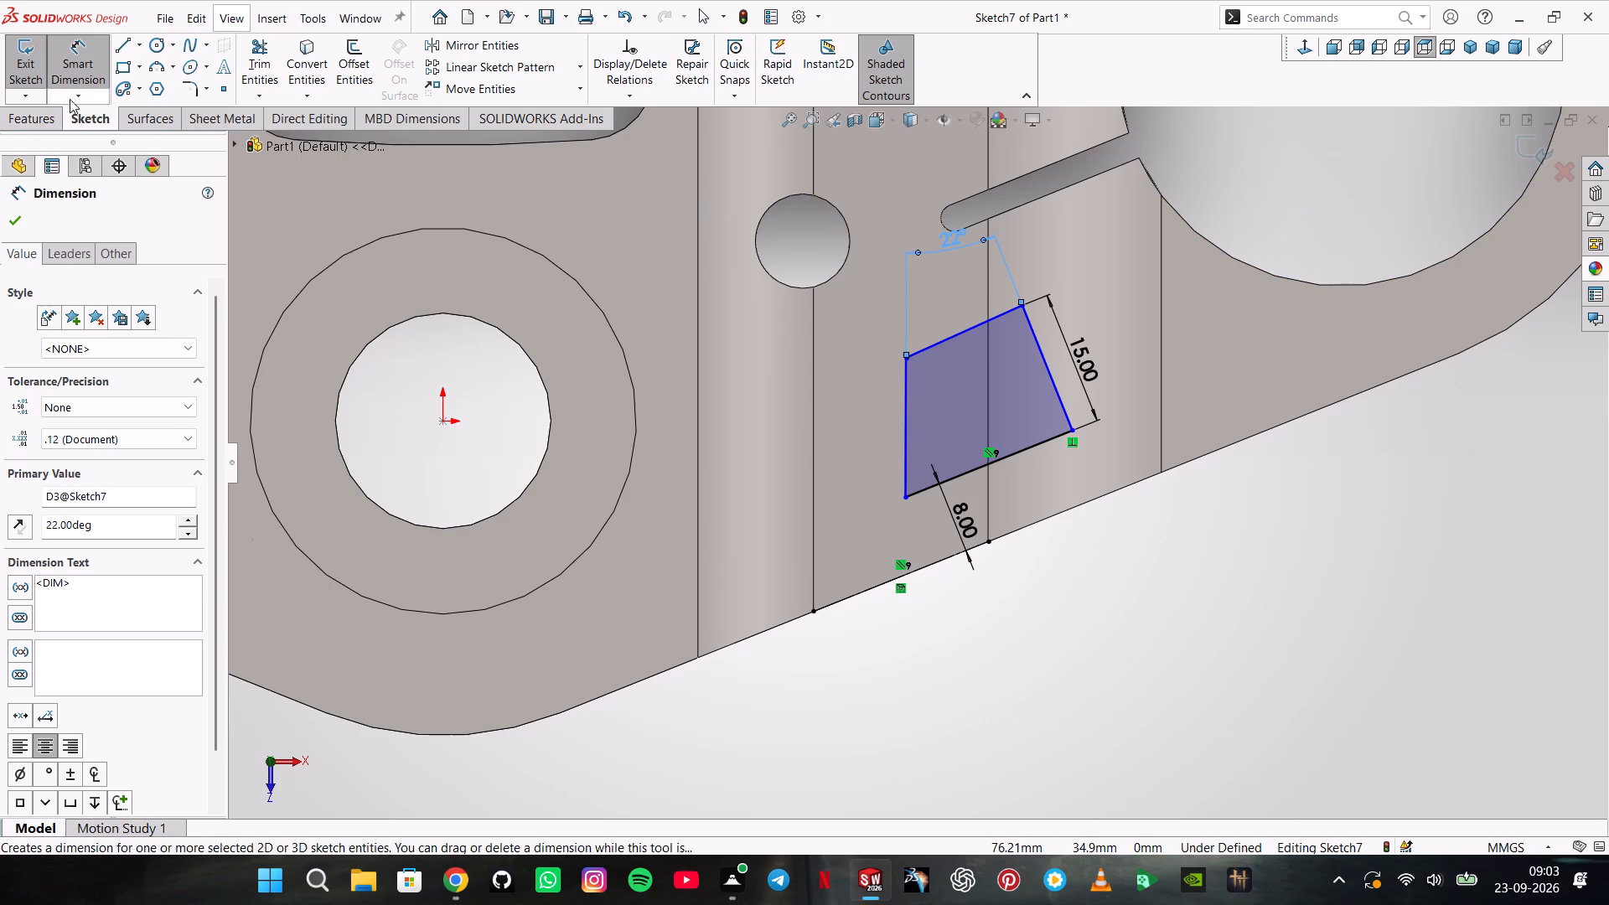
# Fillet all four corners of the sketched outline with a 6 mm radius.
pyautogui.click(190, 85)
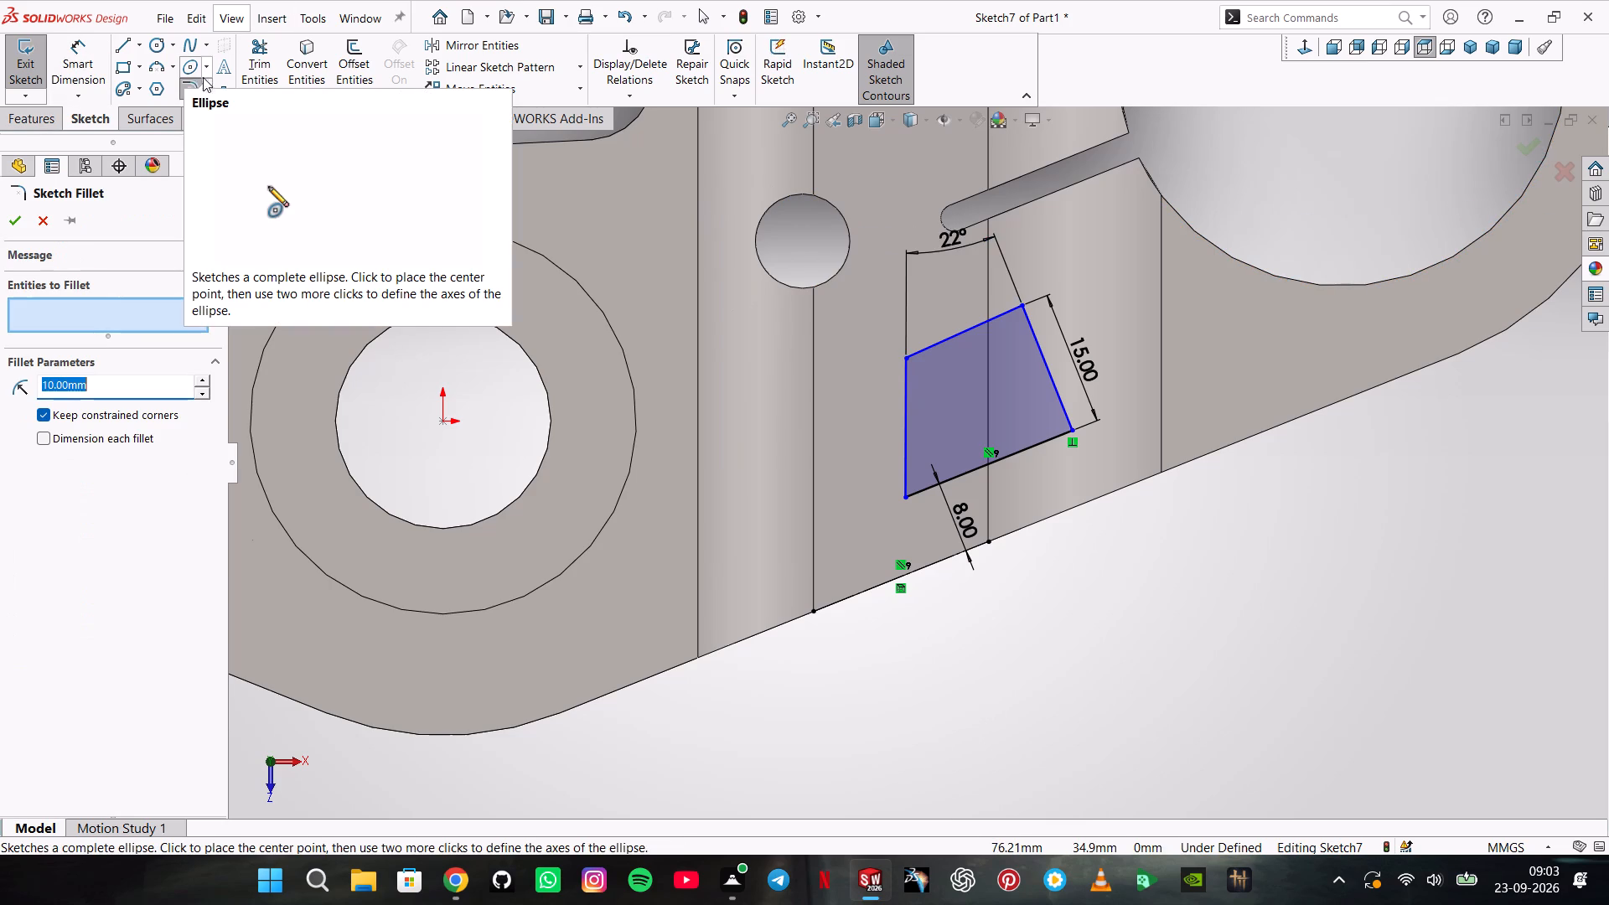
pyautogui.press('6')
pyautogui.press('Return')
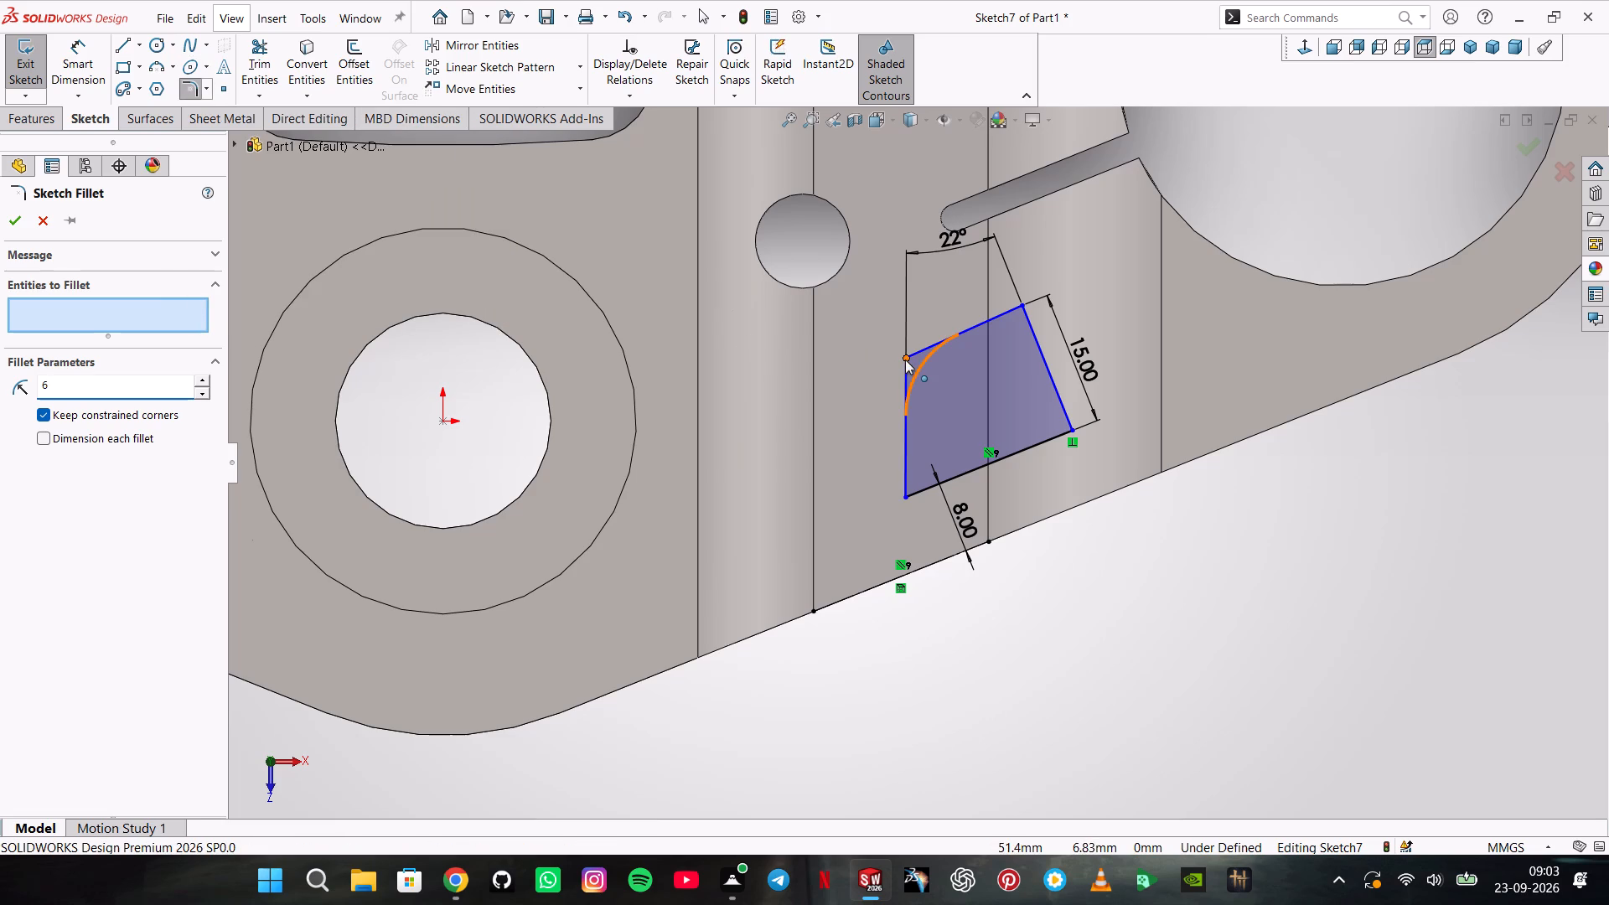
pyautogui.click(905, 359)
pyautogui.click(1022, 306)
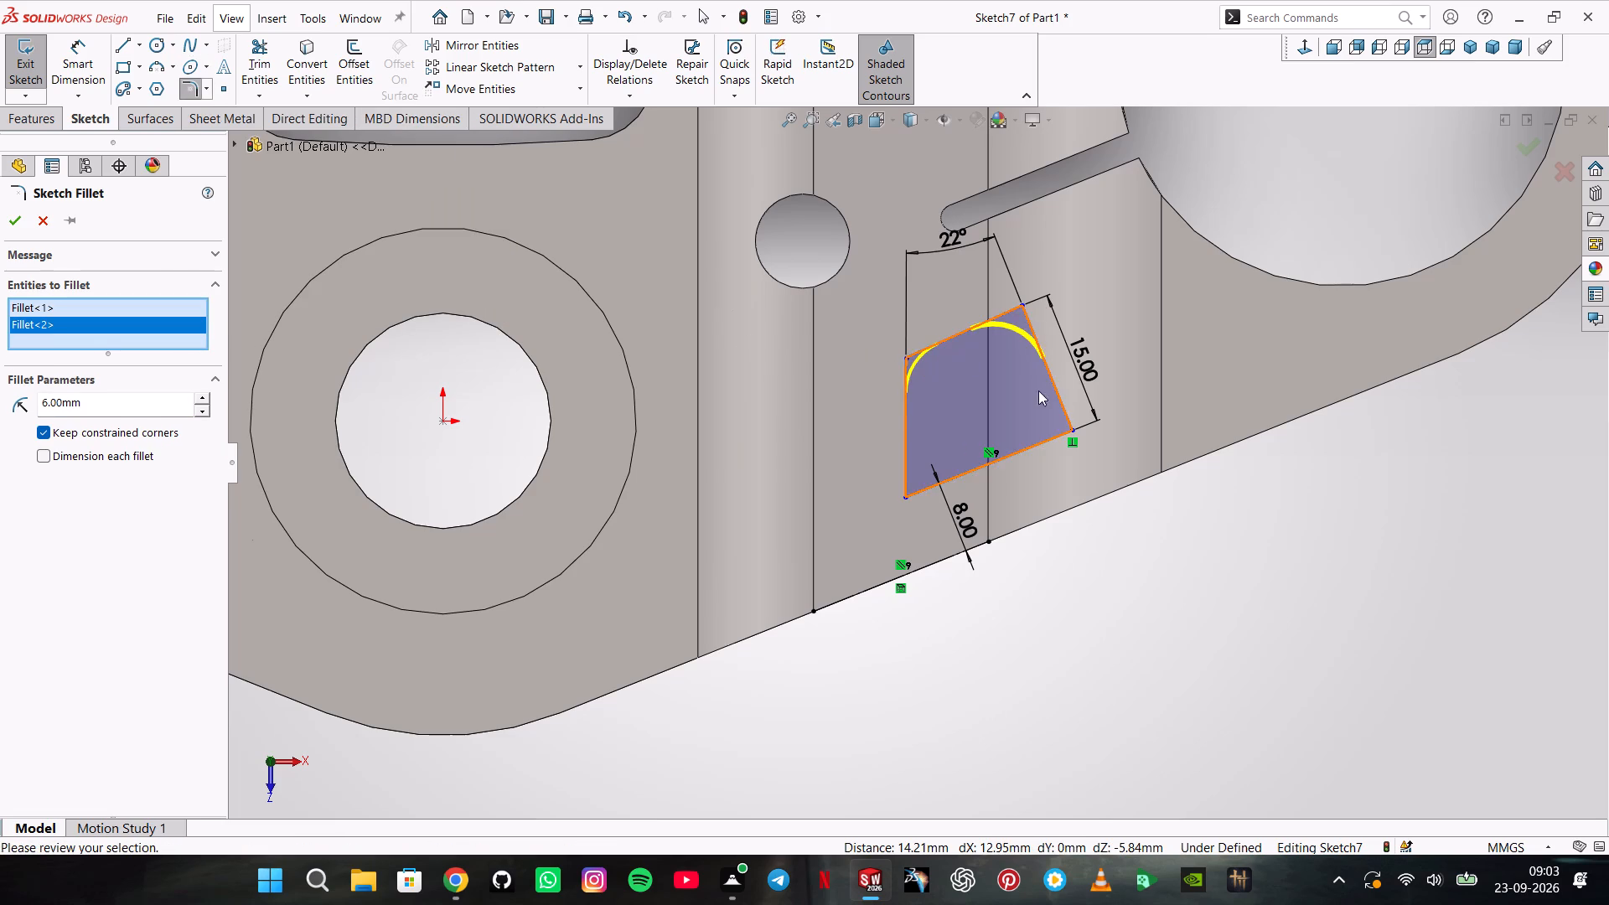
pyautogui.click(1072, 426)
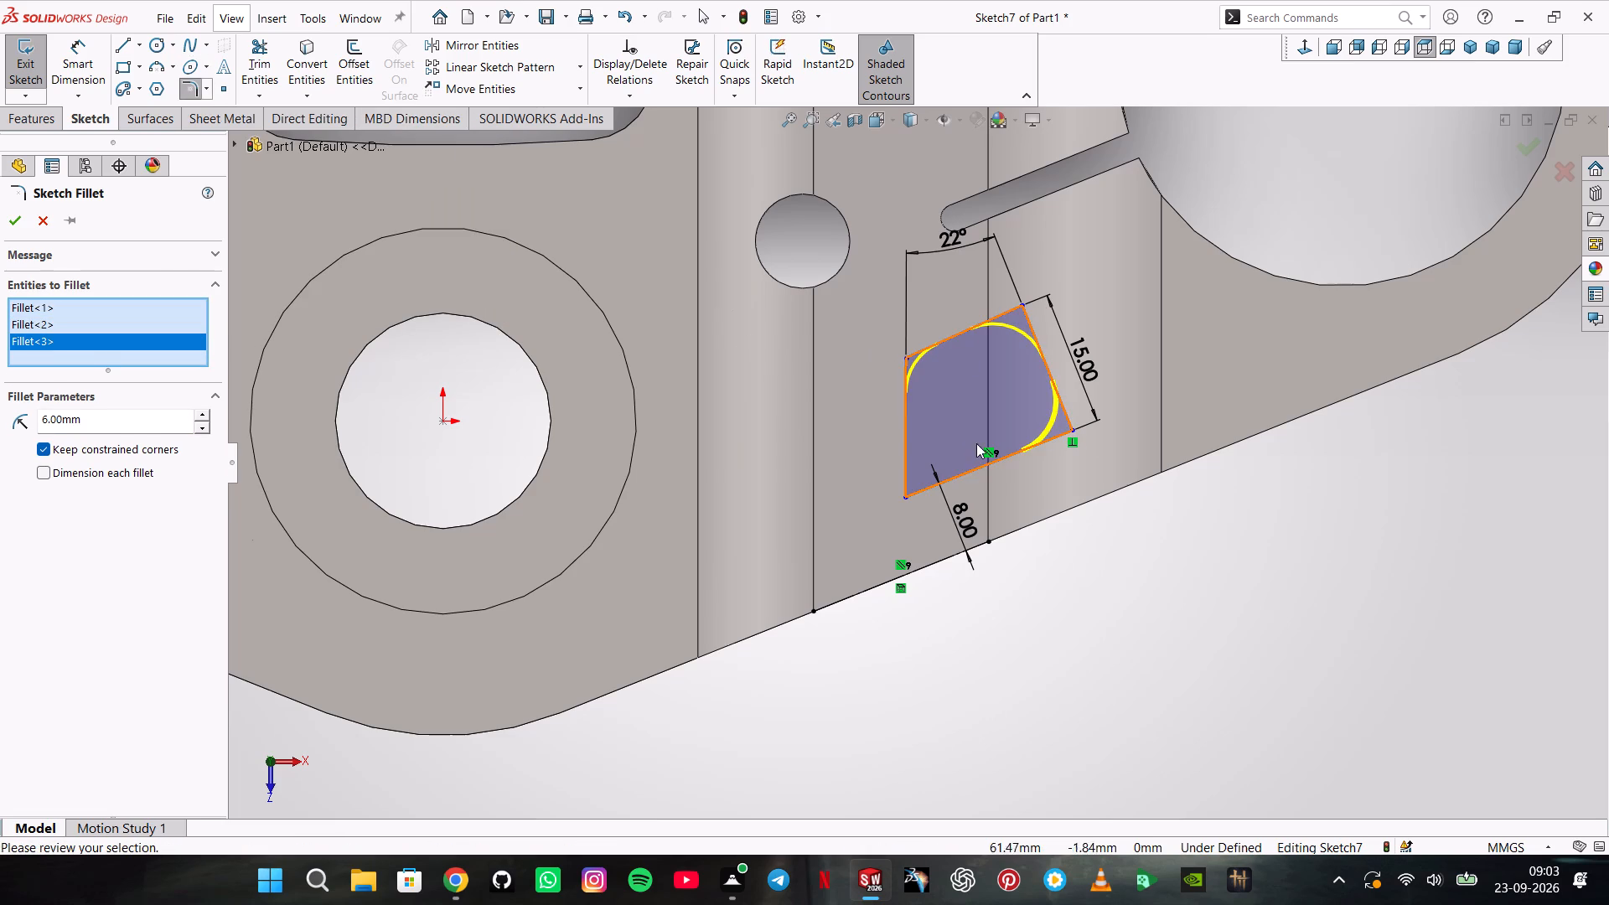
pyautogui.click(906, 493)
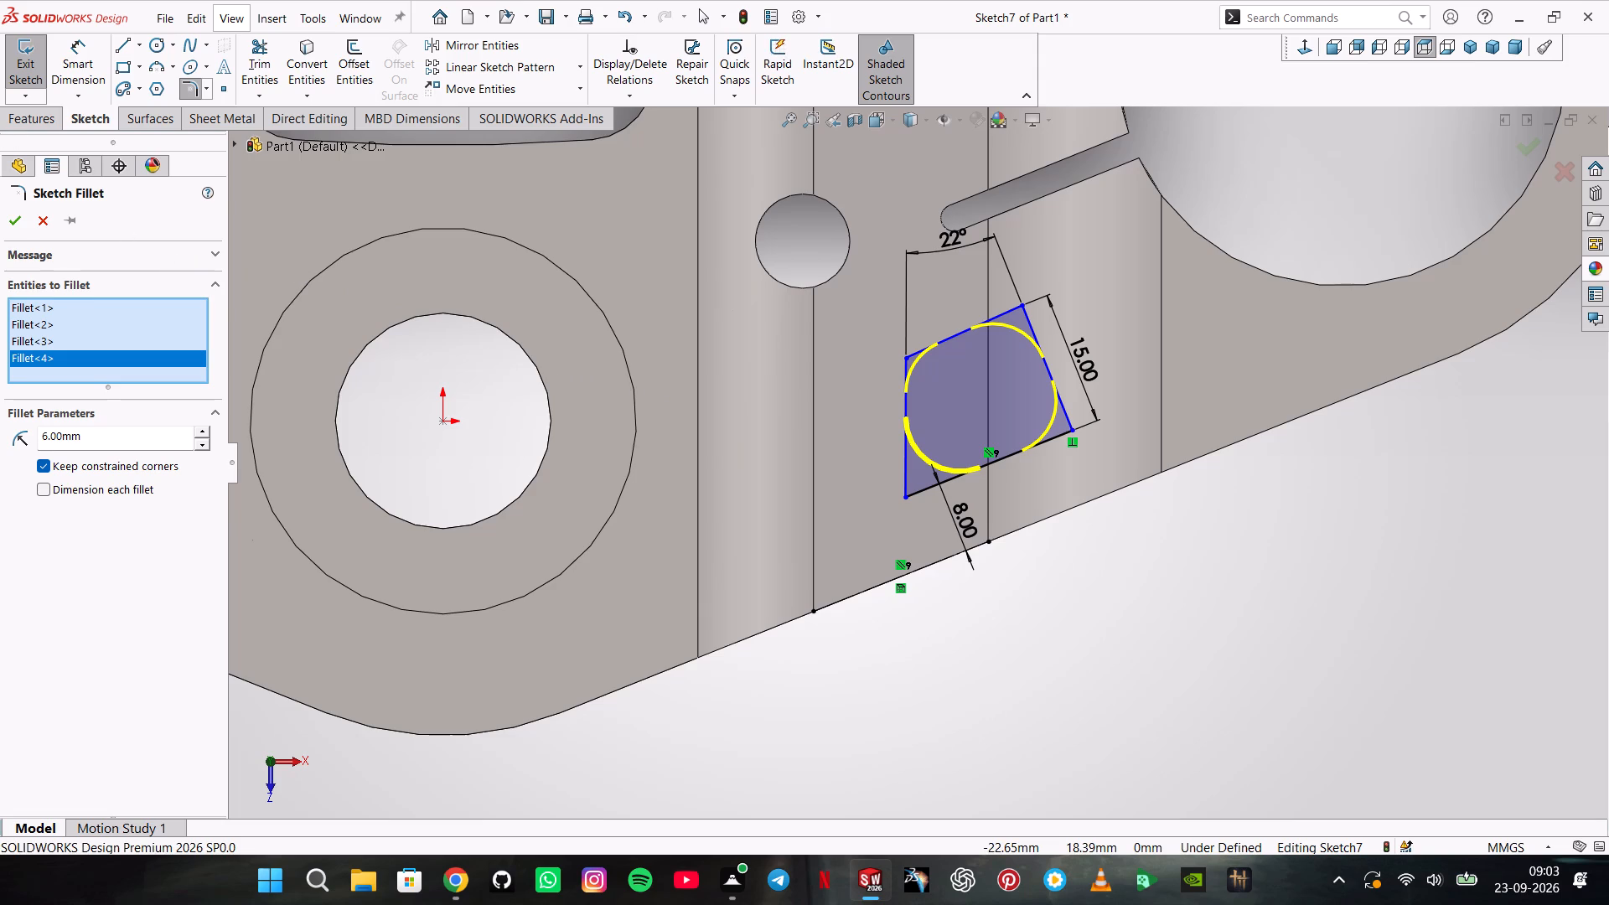
pyautogui.click(16, 230)
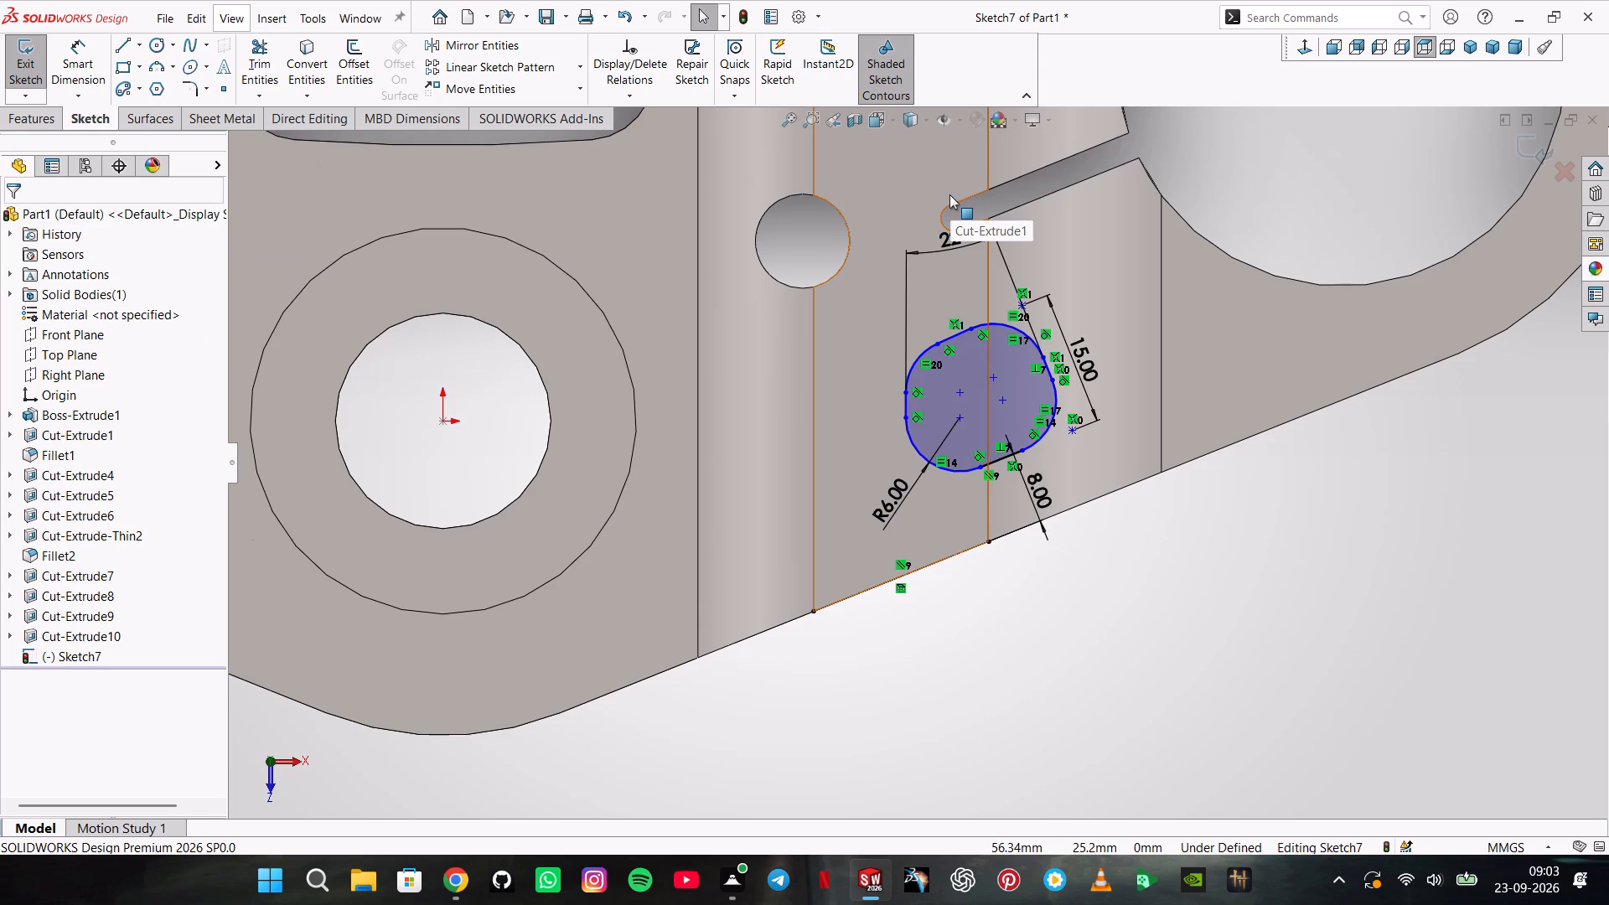
# Dimension the horizontal distance from the origin to the outline's vertical side to 52 mm.
pyautogui.click(80, 53)
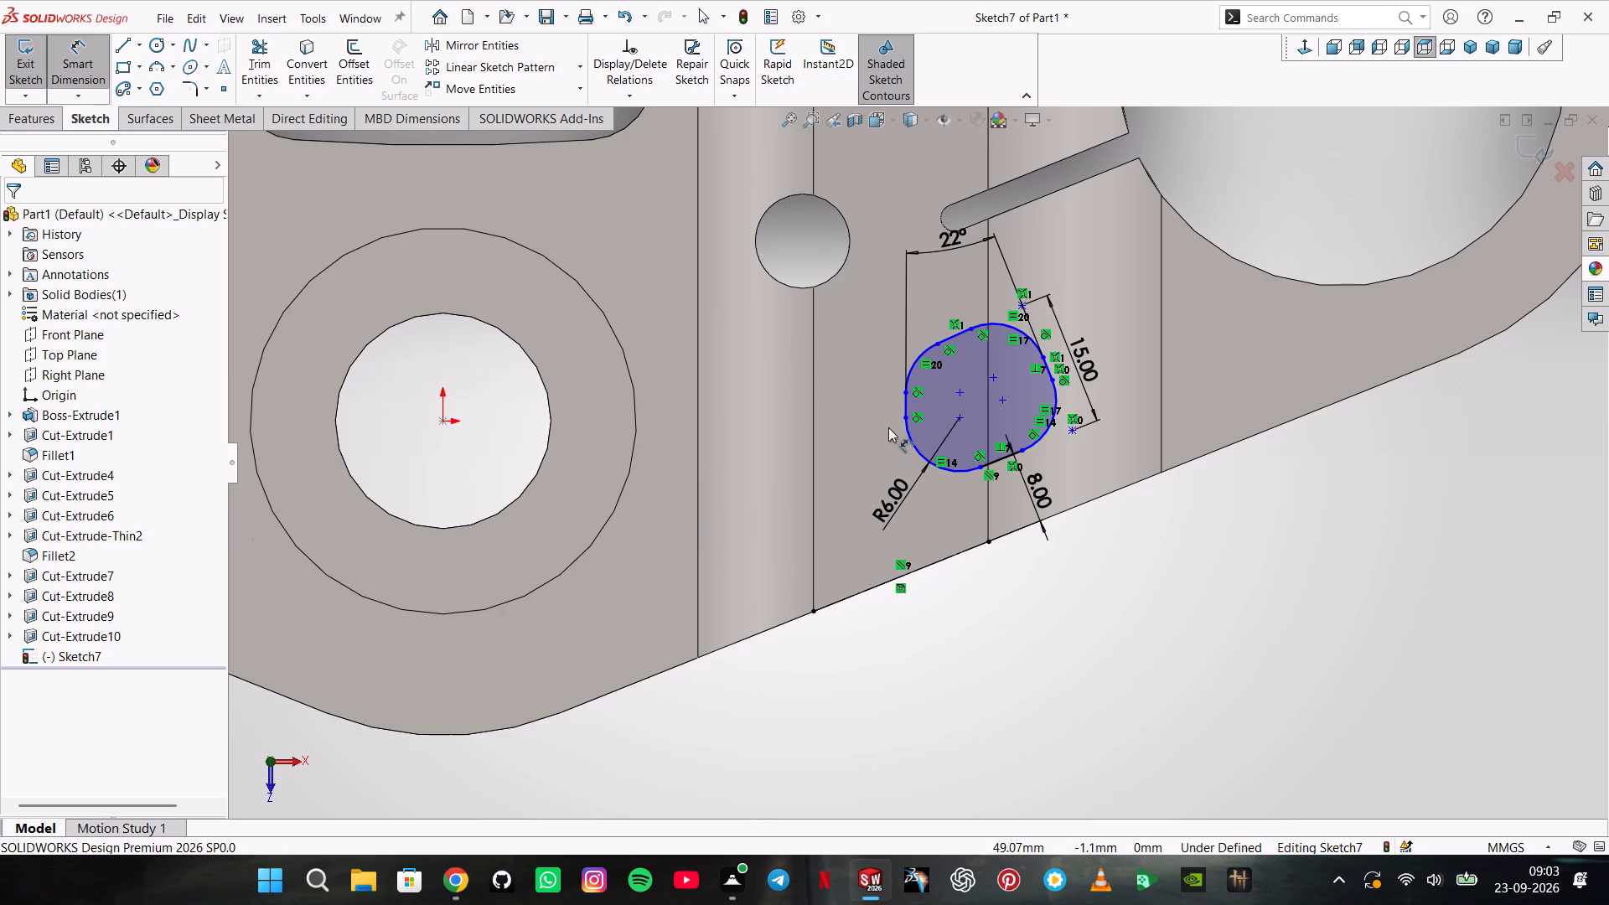
pyautogui.click(905, 407)
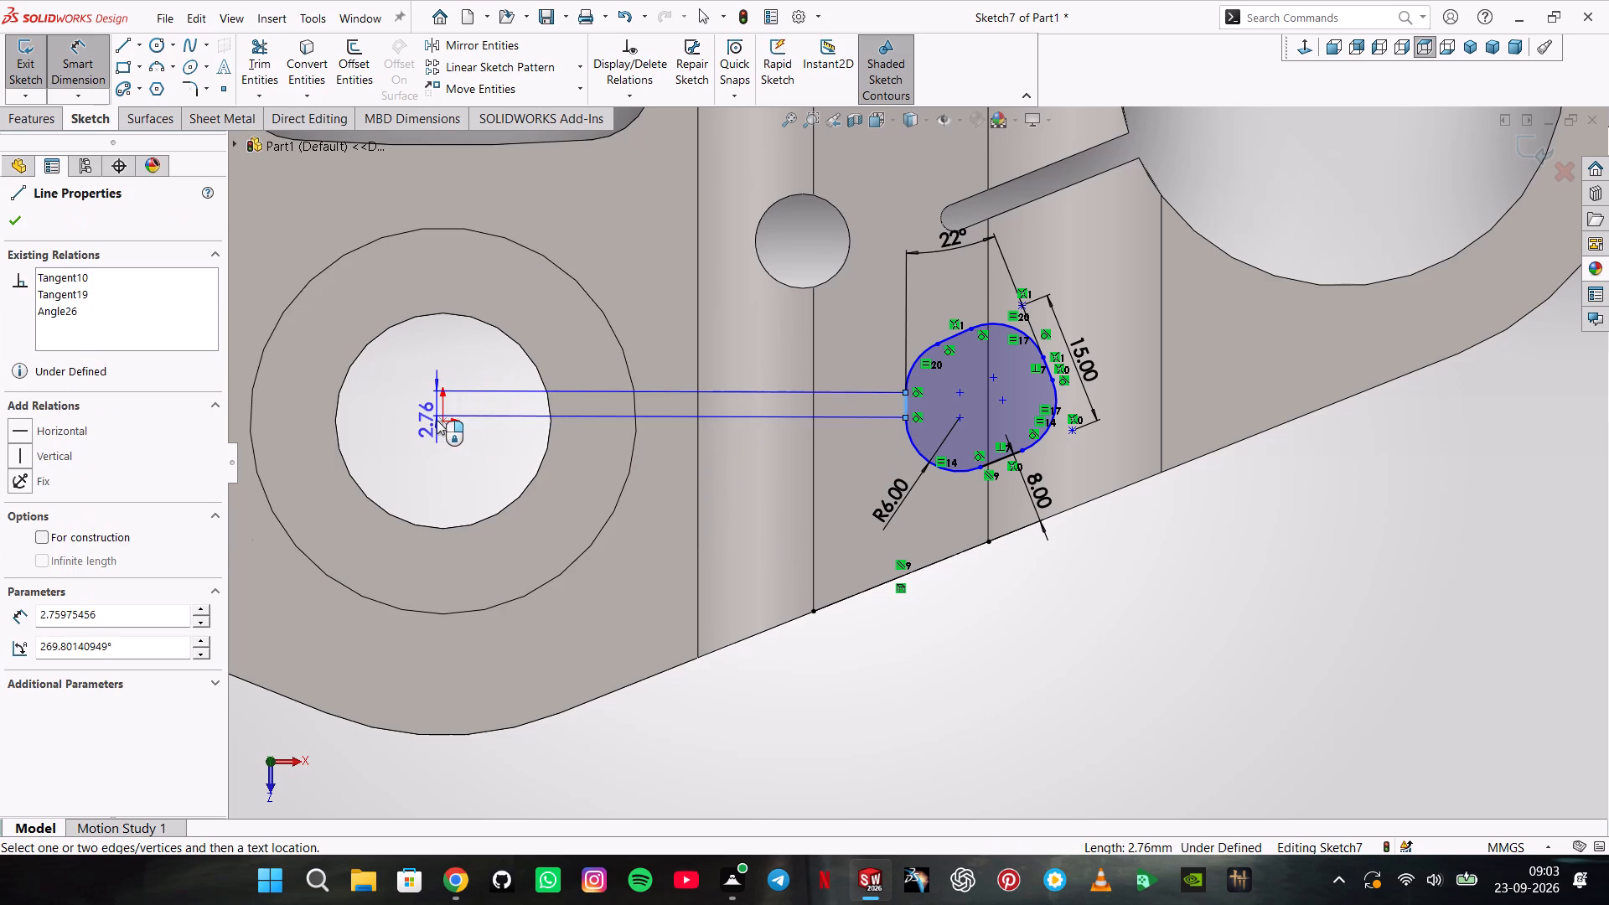
pyautogui.click(439, 419)
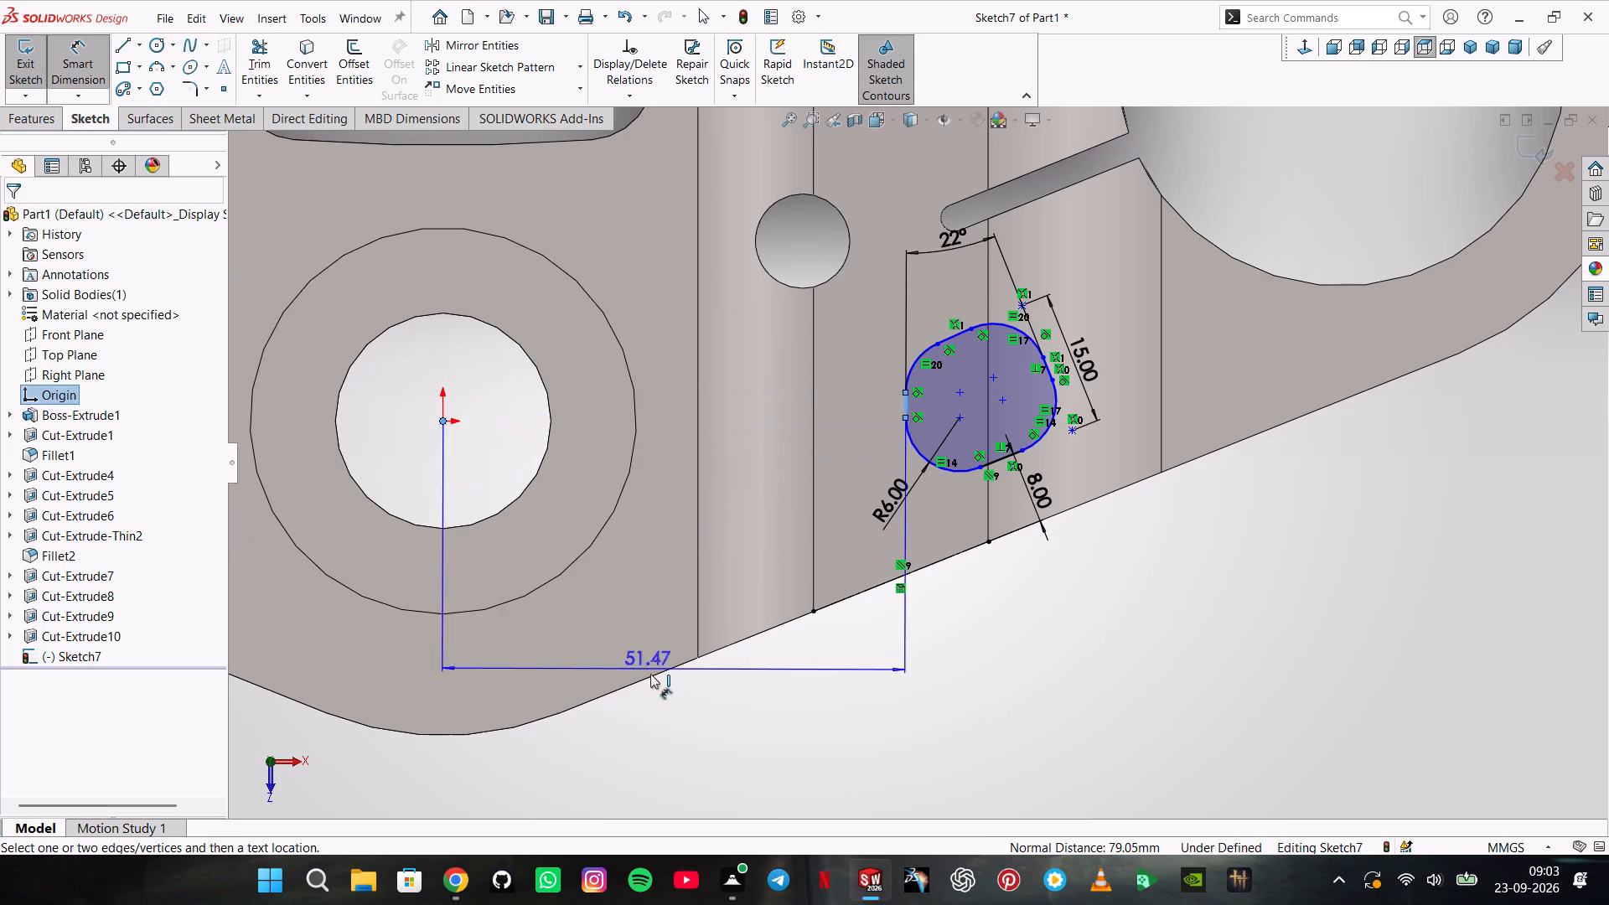
pyautogui.click(638, 778)
pyautogui.write('52')
pyautogui.press('Return')
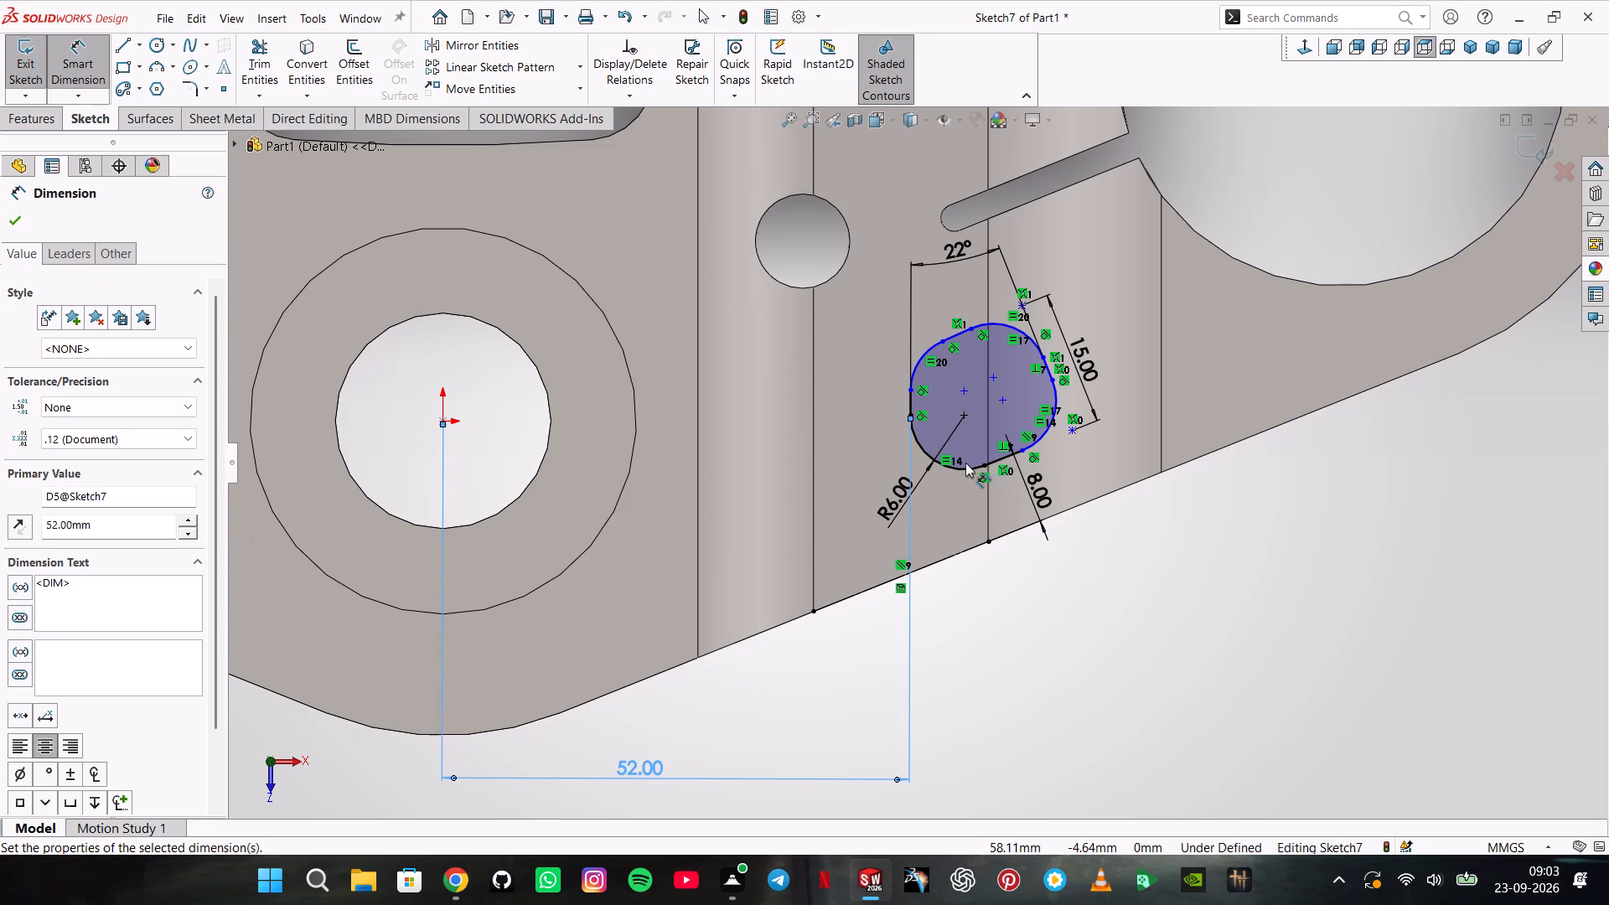
# Dimension the distance from the centre of the R6 lower corner arc to the outline's 15 mm side as 30 mm.
pyautogui.click(965, 416)
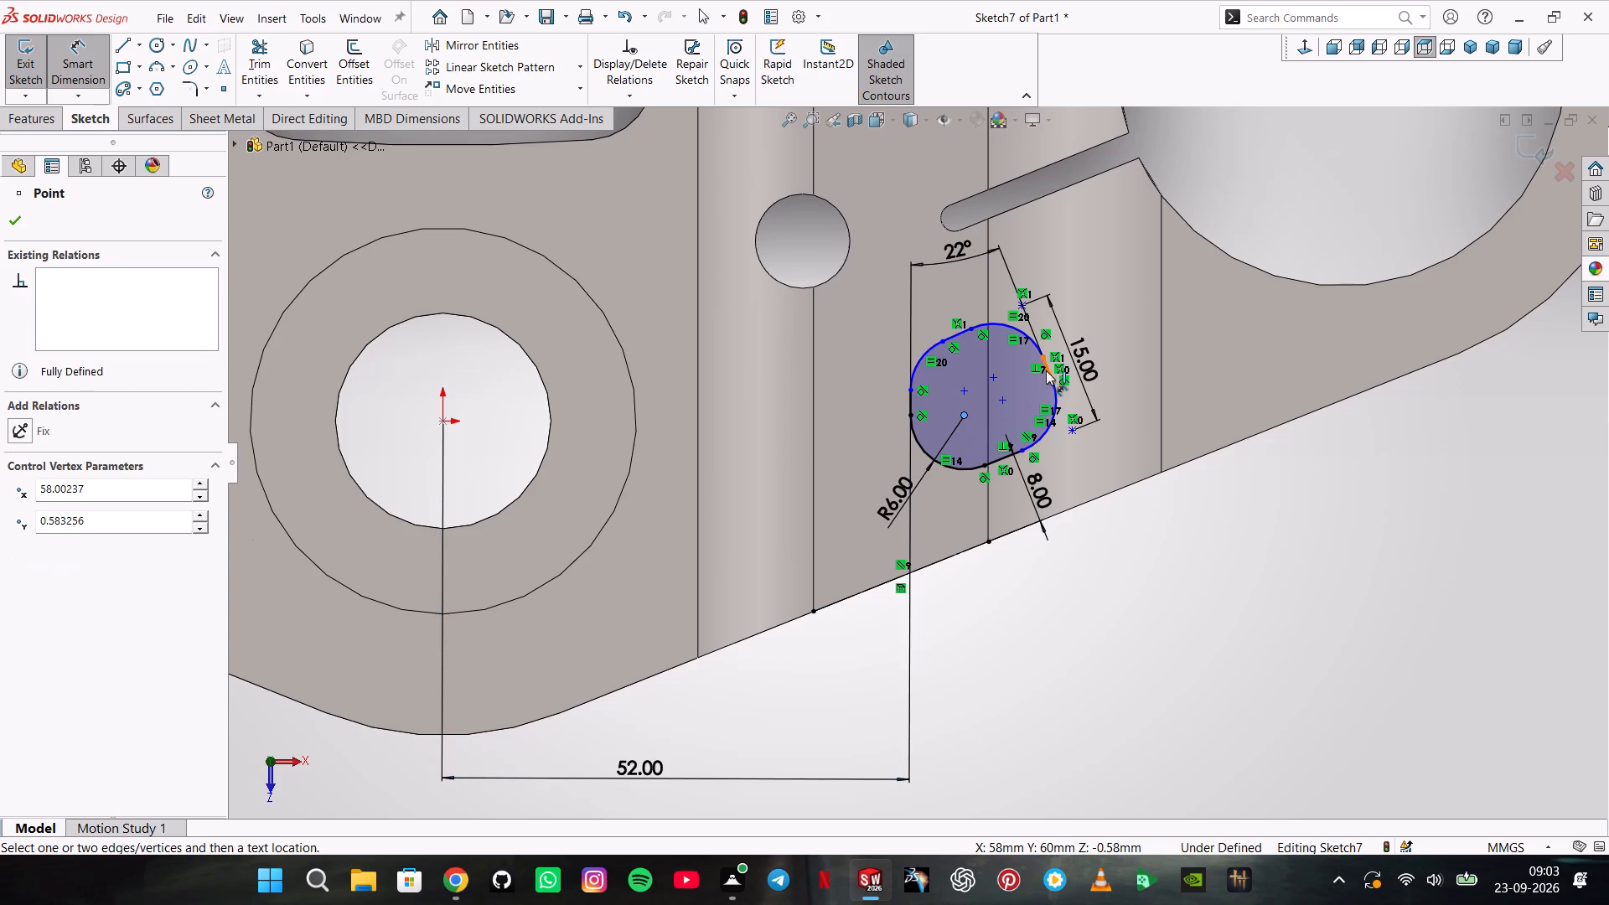
pyautogui.click(1048, 371)
pyautogui.click(1097, 624)
pyautogui.press('3')
pyautogui.press('0')
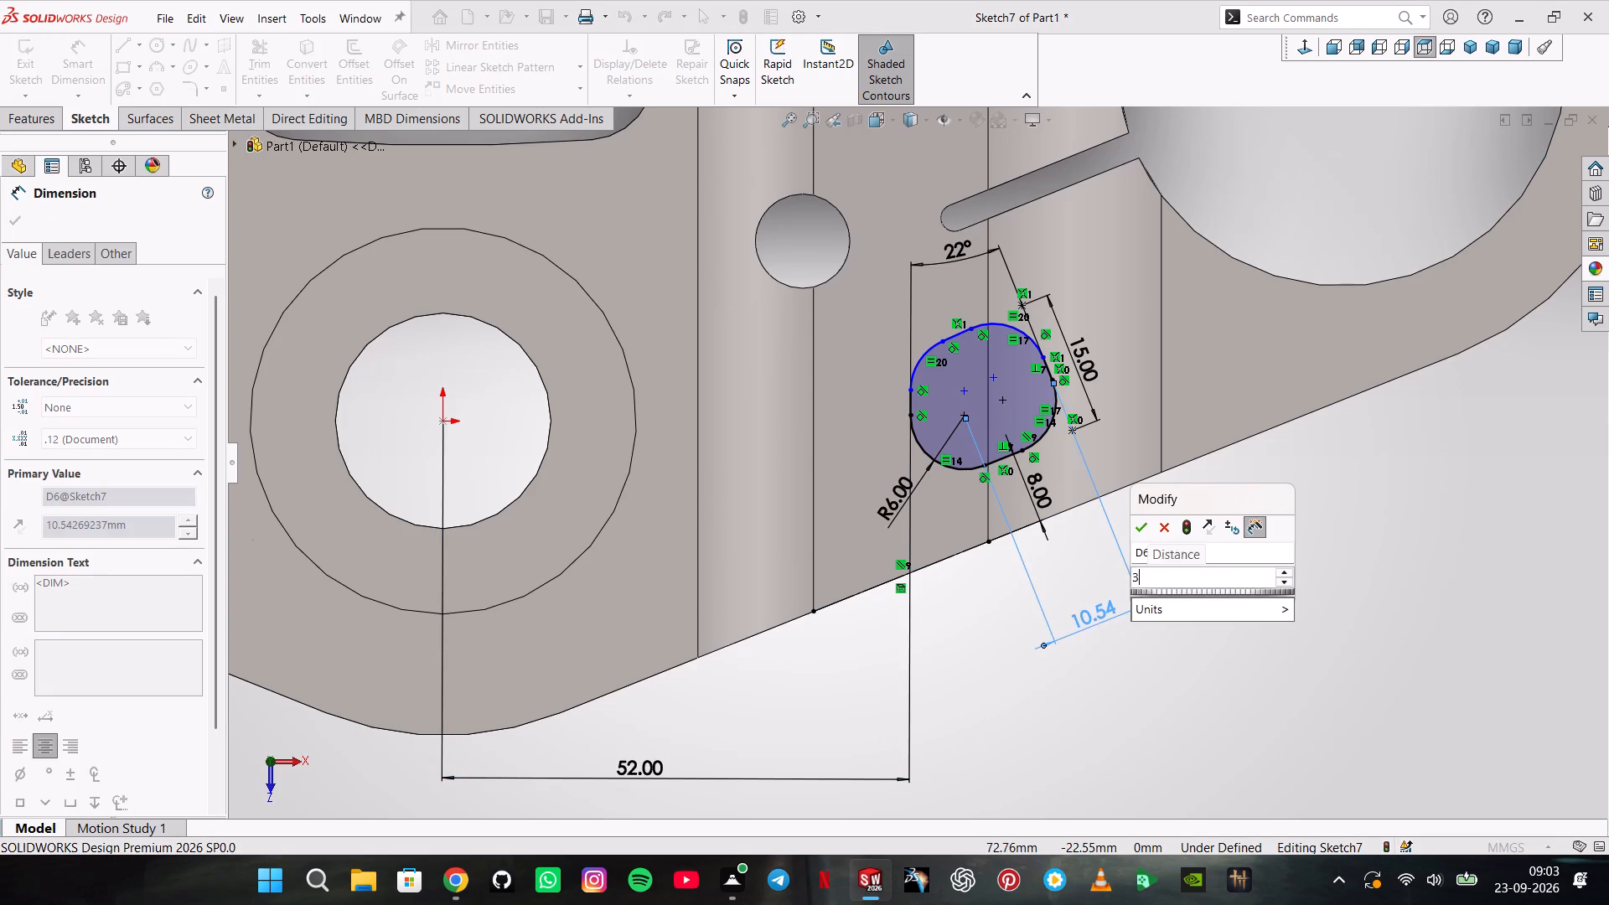
pyautogui.press('Return')
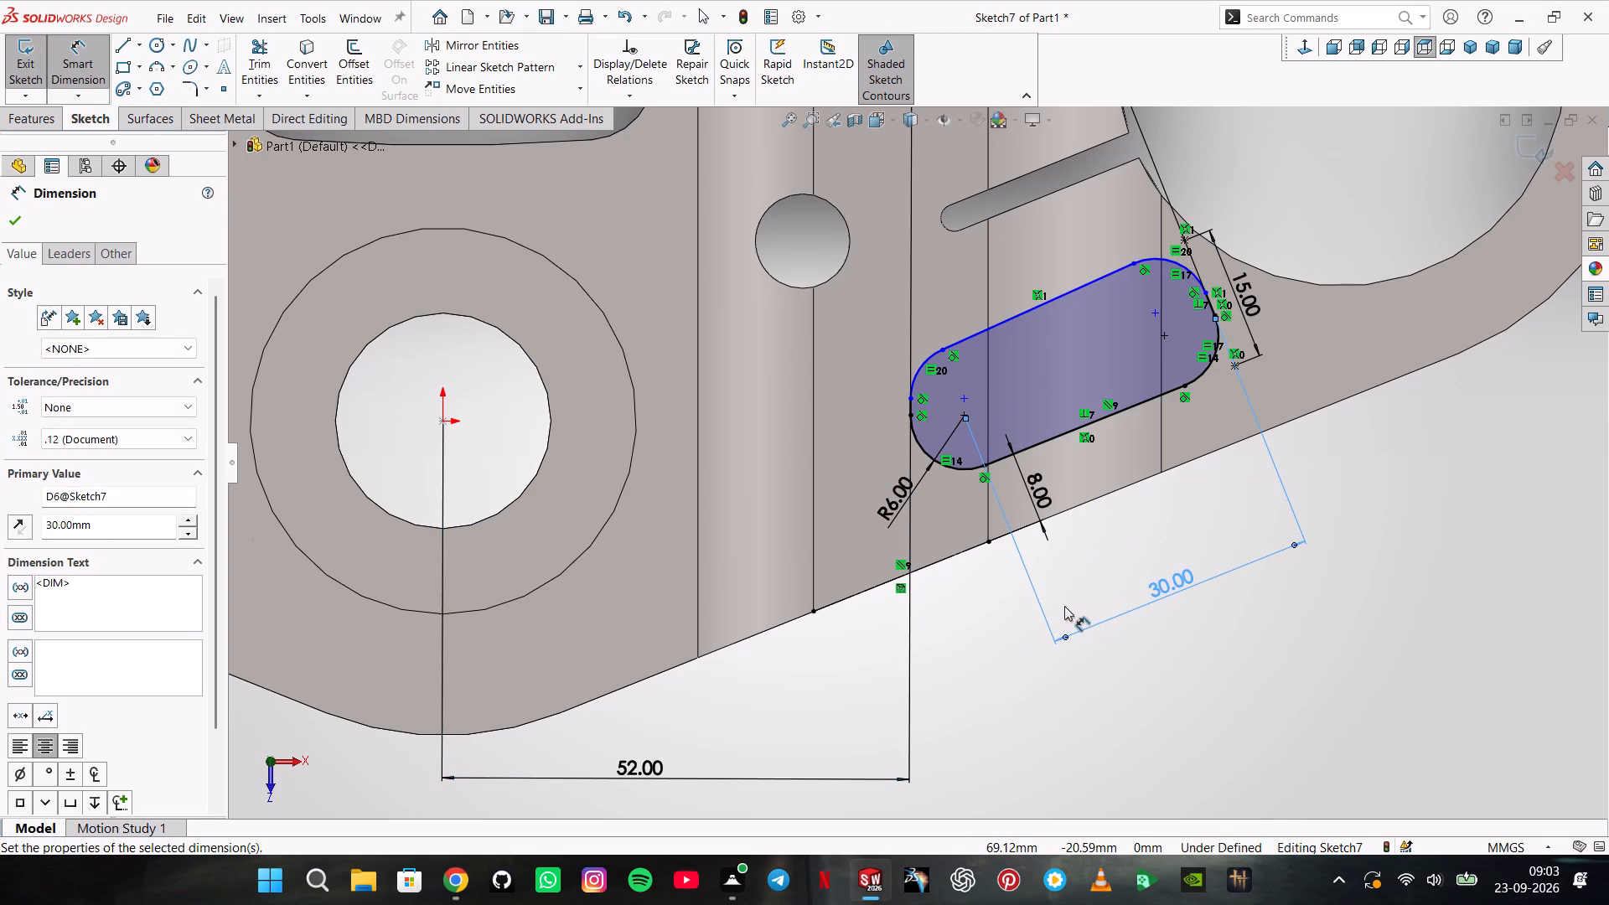
# Change the distance from the corner arc's centre to the 15 mm side to 13 mm.
pyautogui.doubleClick(1155, 594)
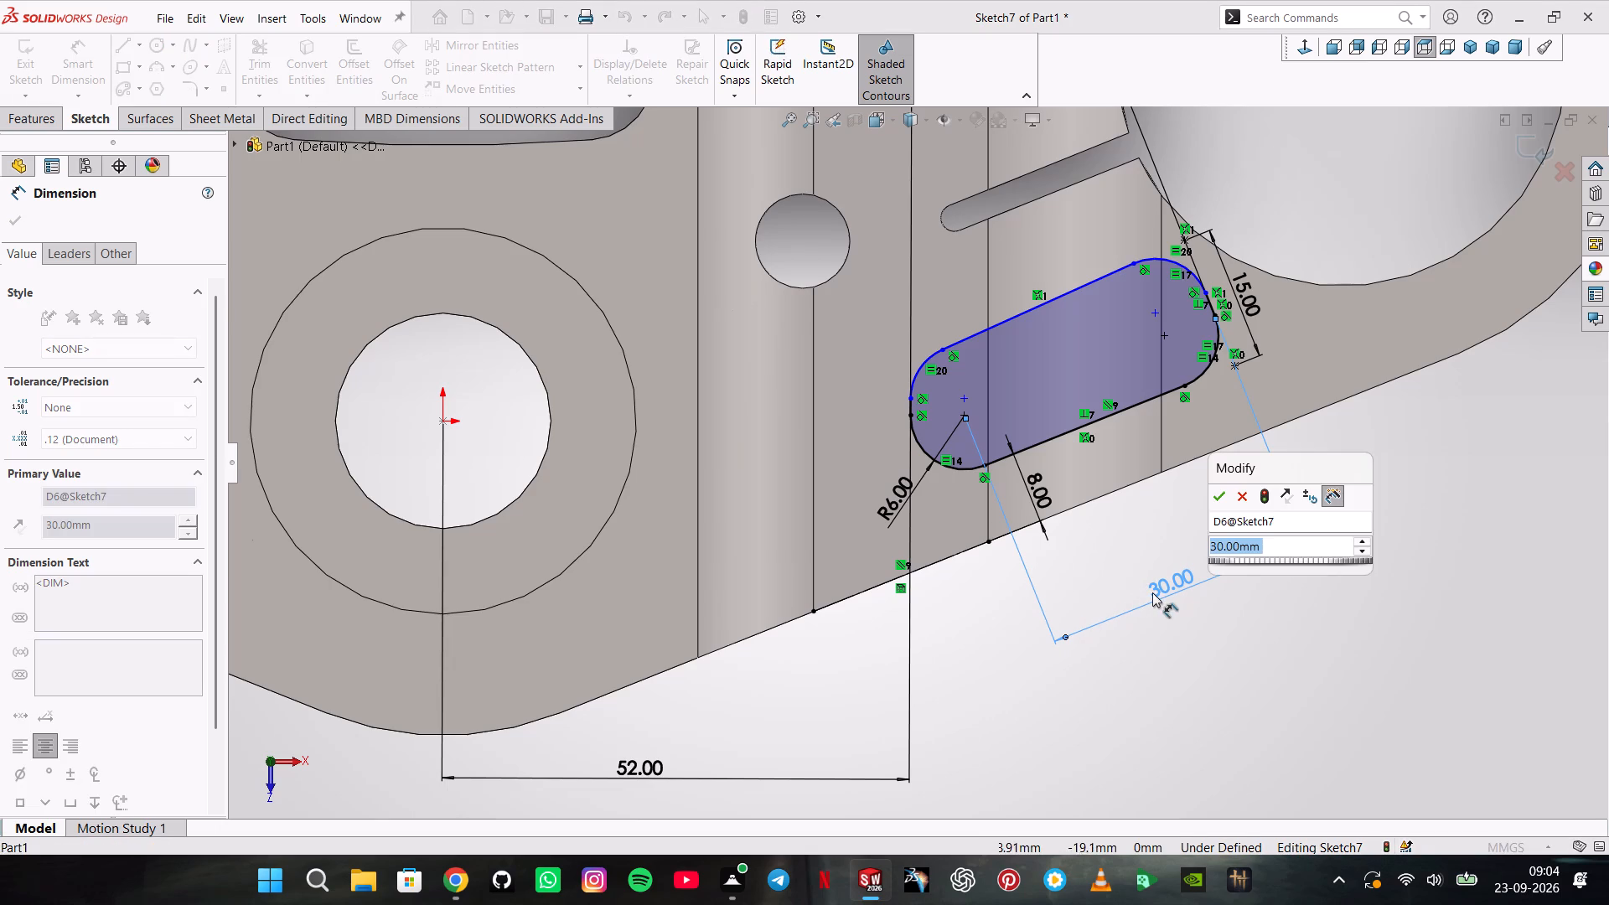
pyautogui.press('1')
pyautogui.press('3')
pyautogui.press('Return')
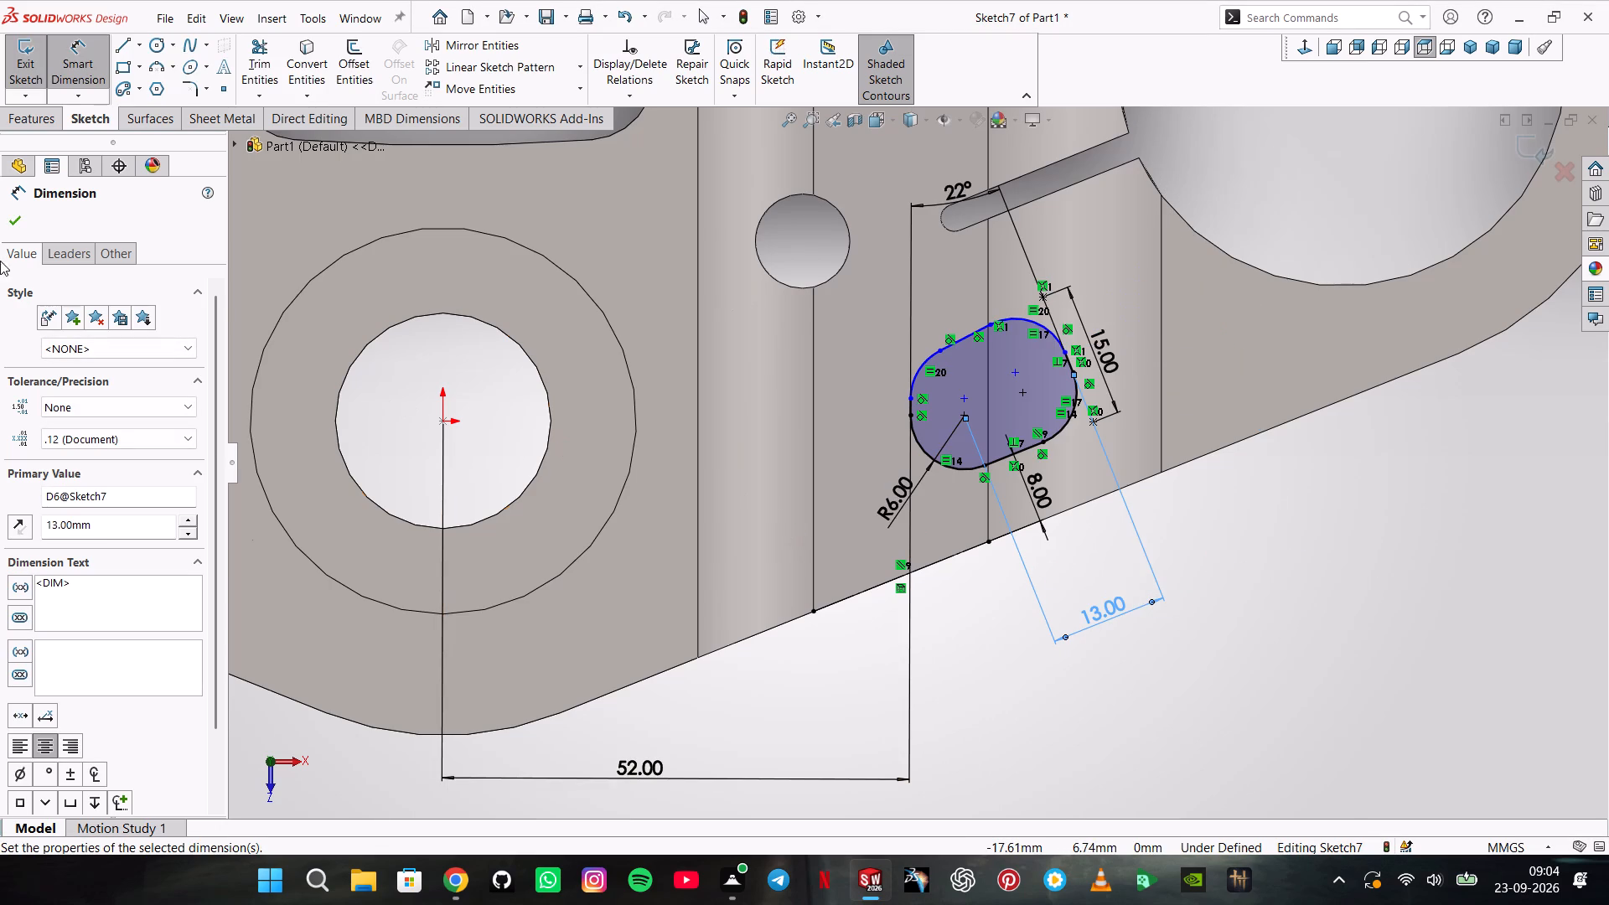
pyautogui.click(8, 218)
# Cut the rounded four-sided profile through the whole part with Extruded Cut set to Through All.
pyautogui.click(34, 129)
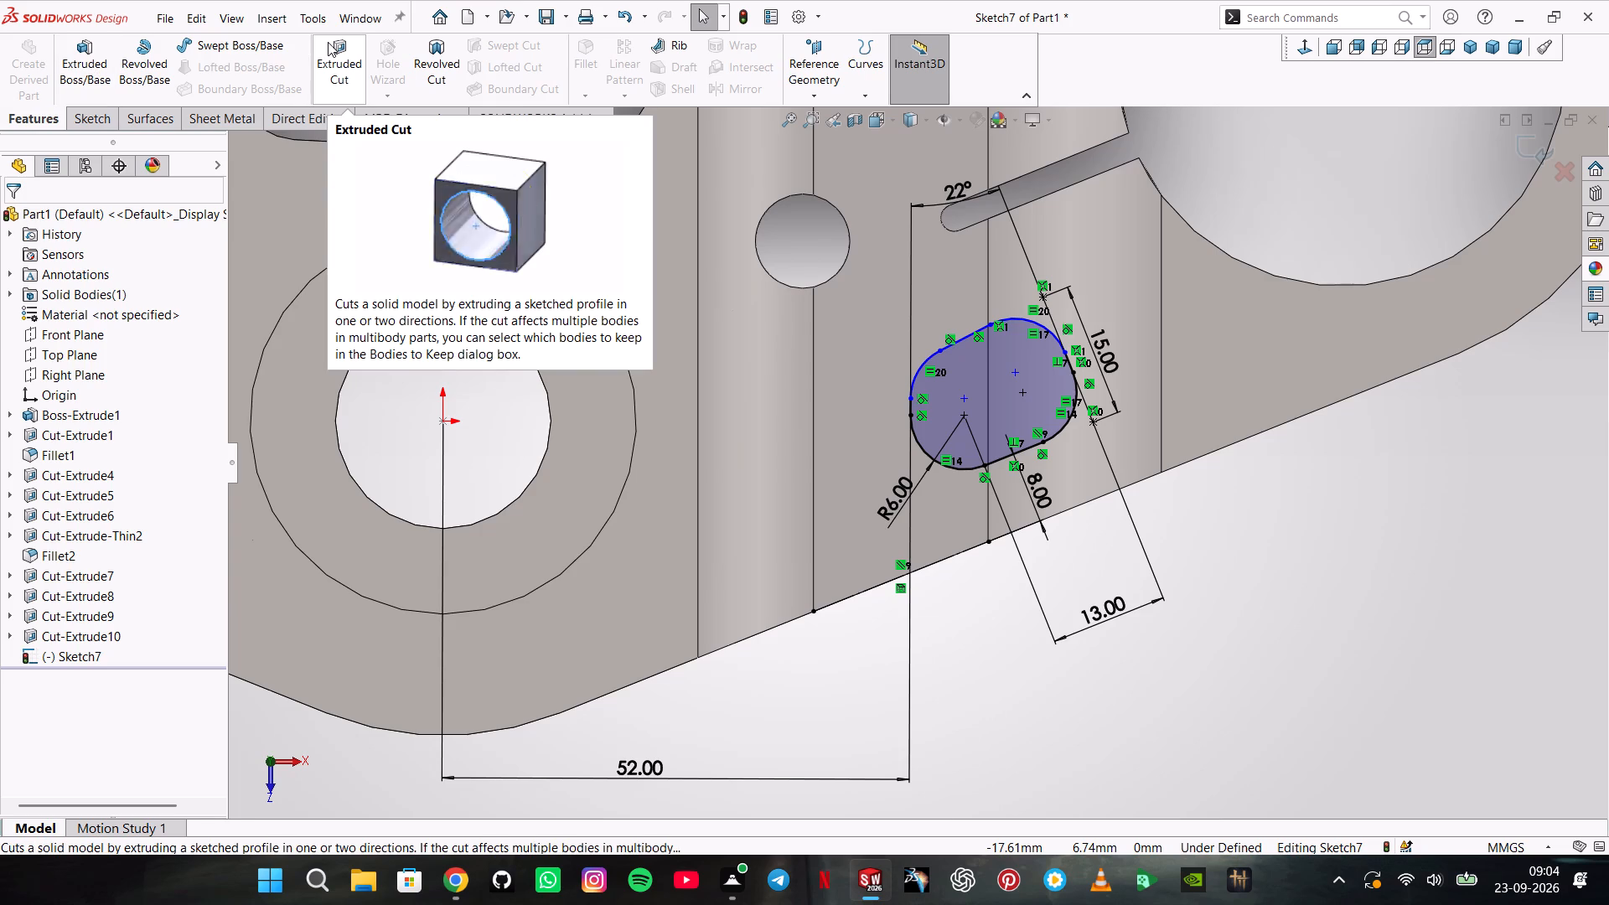
pyautogui.click(328, 42)
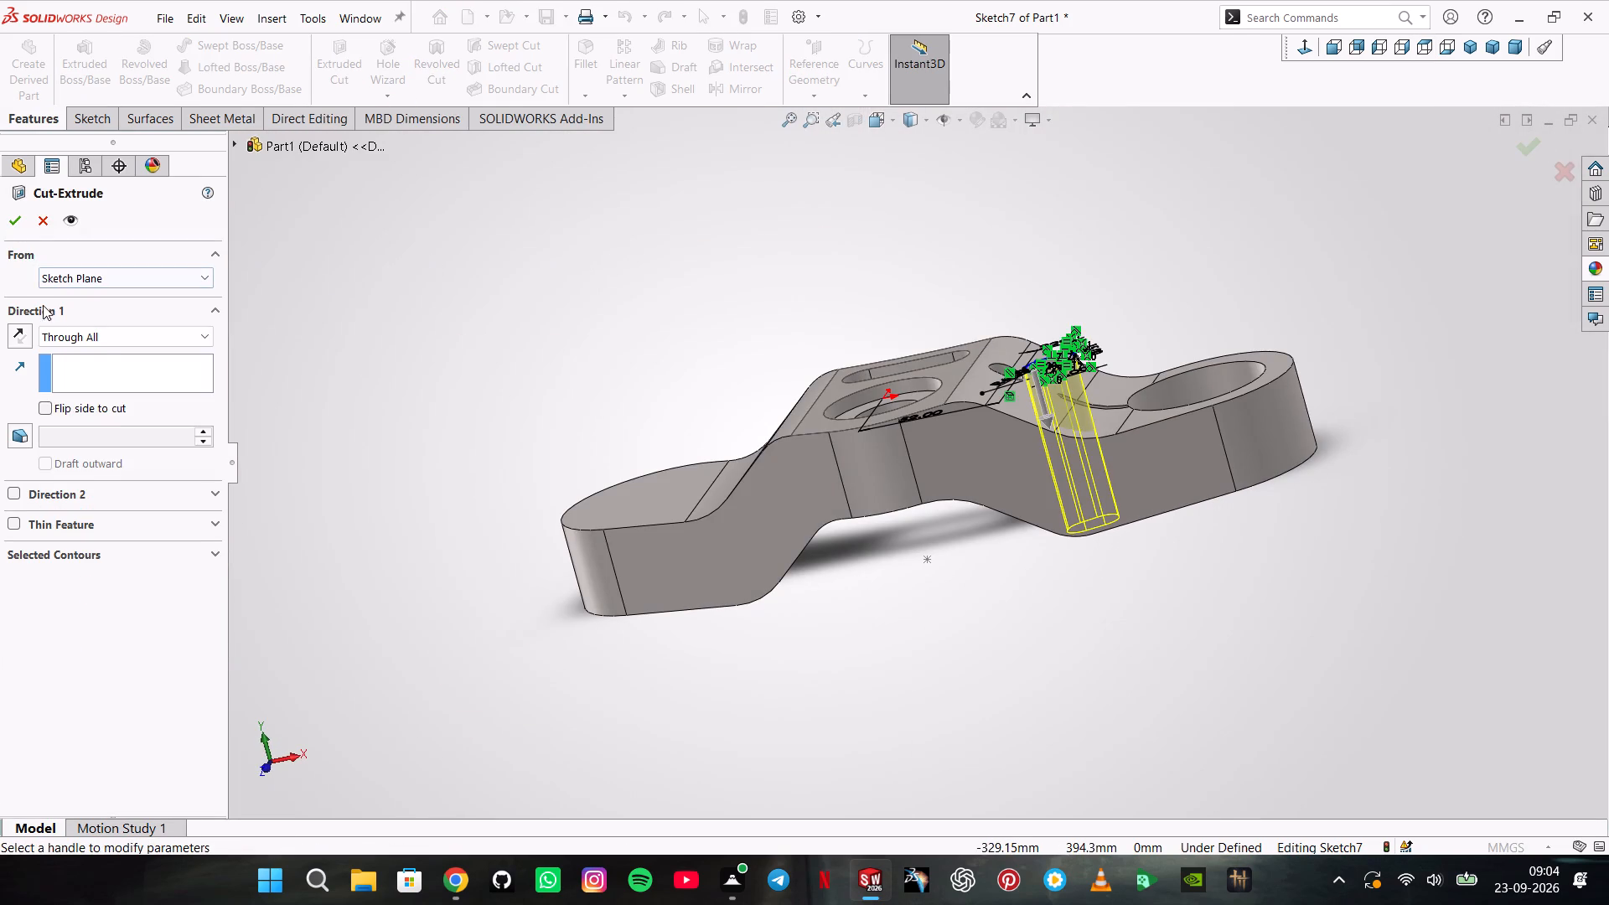
pyautogui.click(8, 221)
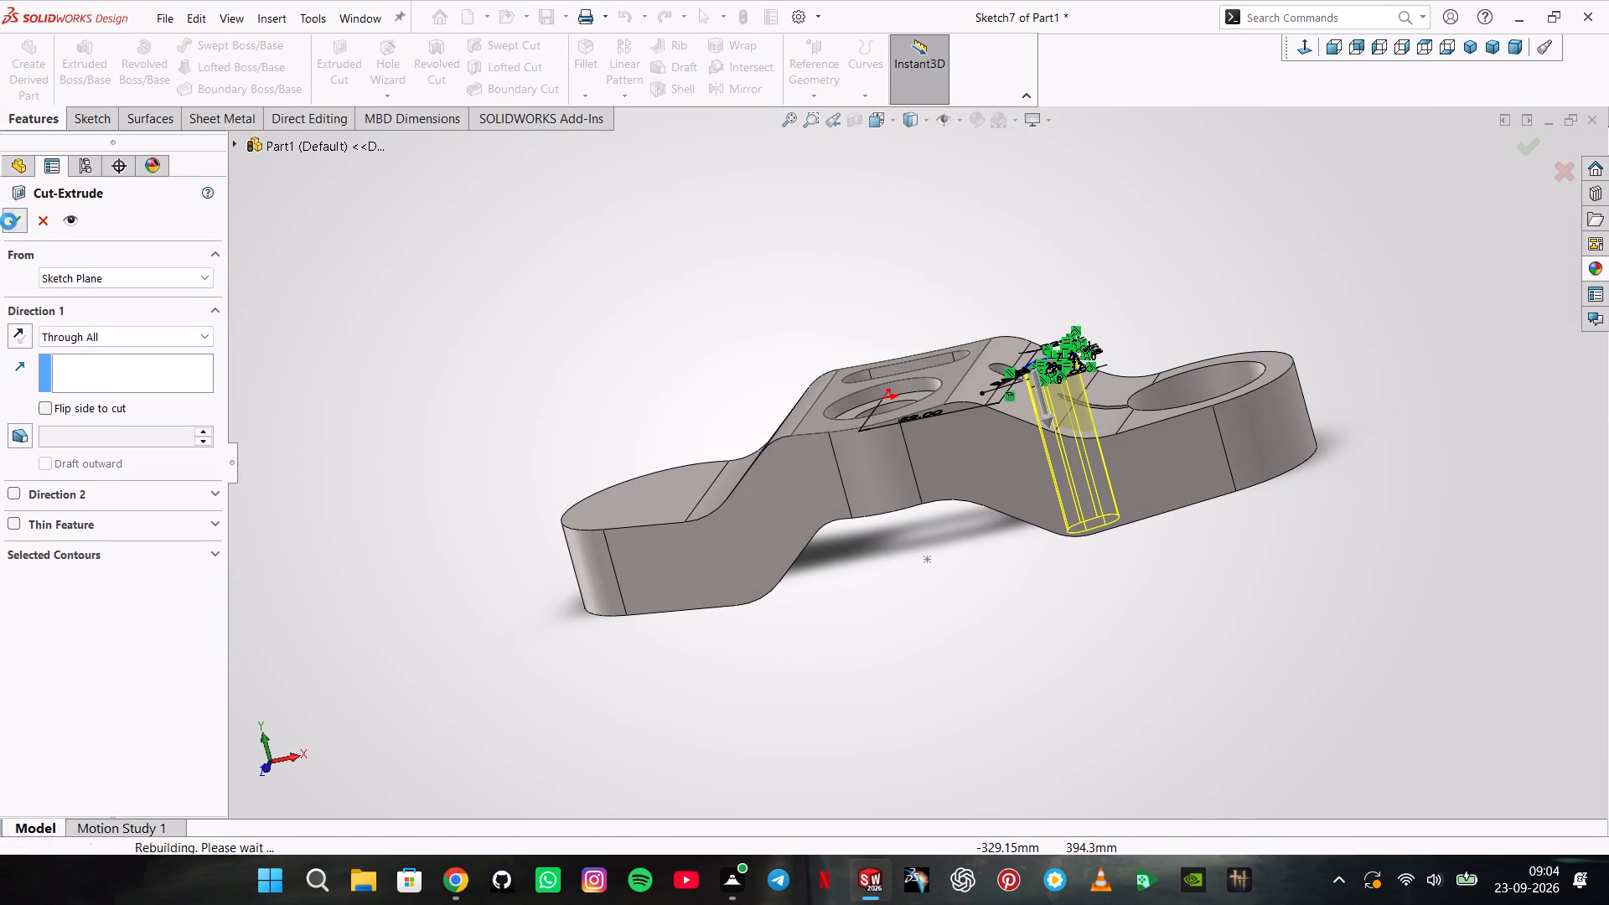
# Chamfer the 24 mm bore at the bottom of the round counterbore by selecting its inner face, at 2 mm and 45°.
pyautogui.moveTo(540, 299); pyautogui.dragTo(543, 546, button='middle')
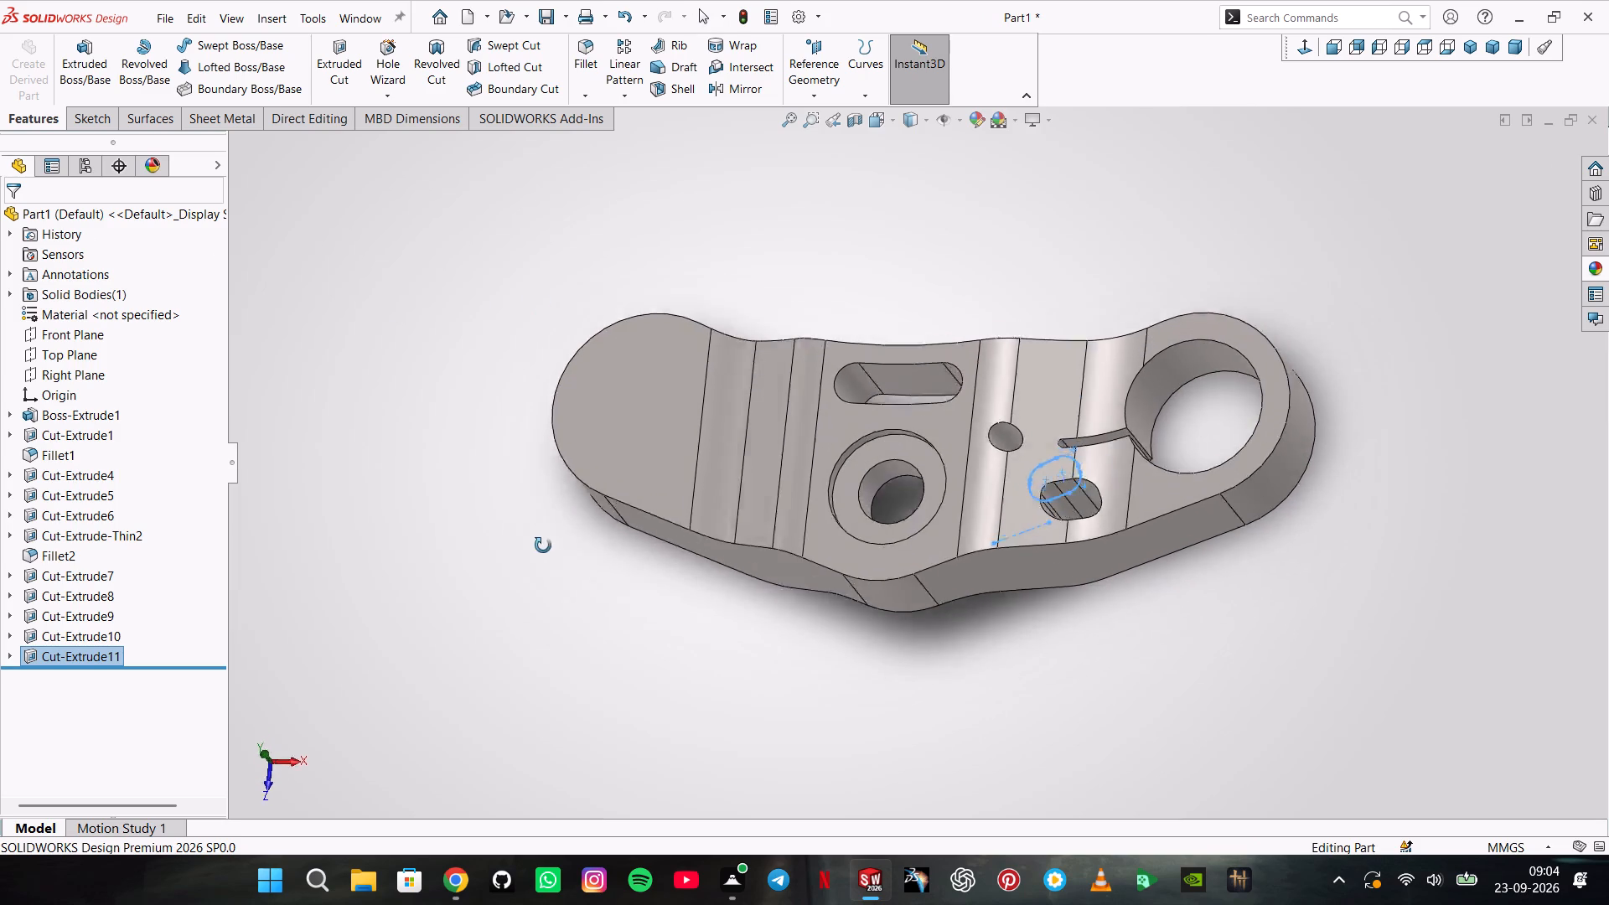
pyautogui.moveTo(543, 546); pyautogui.dragTo(555, 600, button='middle')
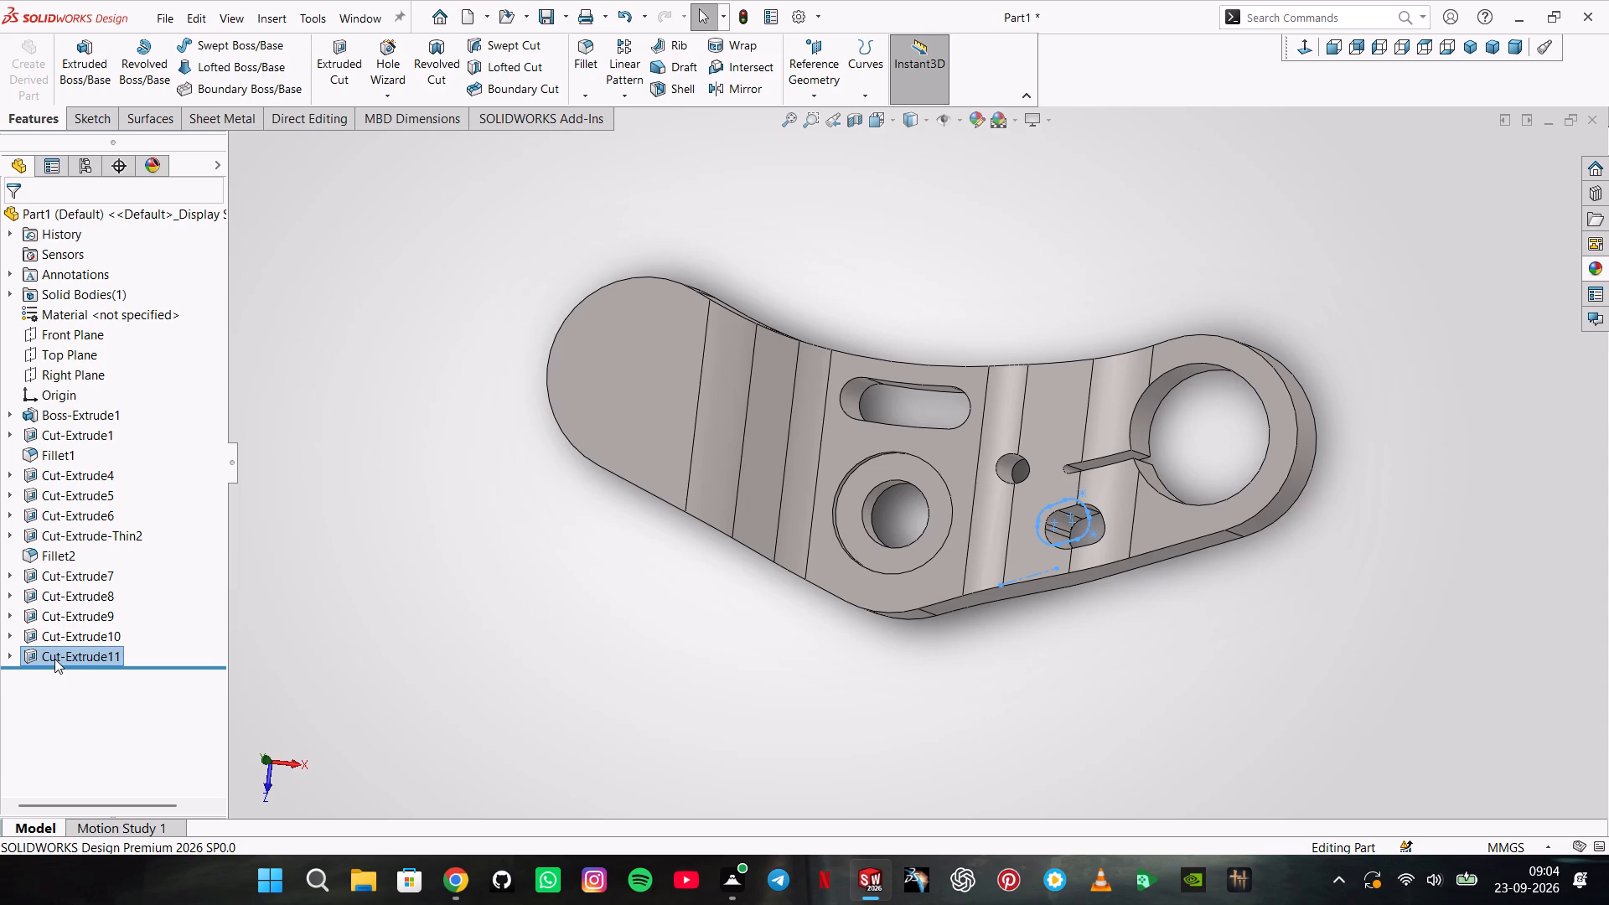
pyautogui.moveTo(916, 538); pyautogui.dragTo(907, 512, button='middle')
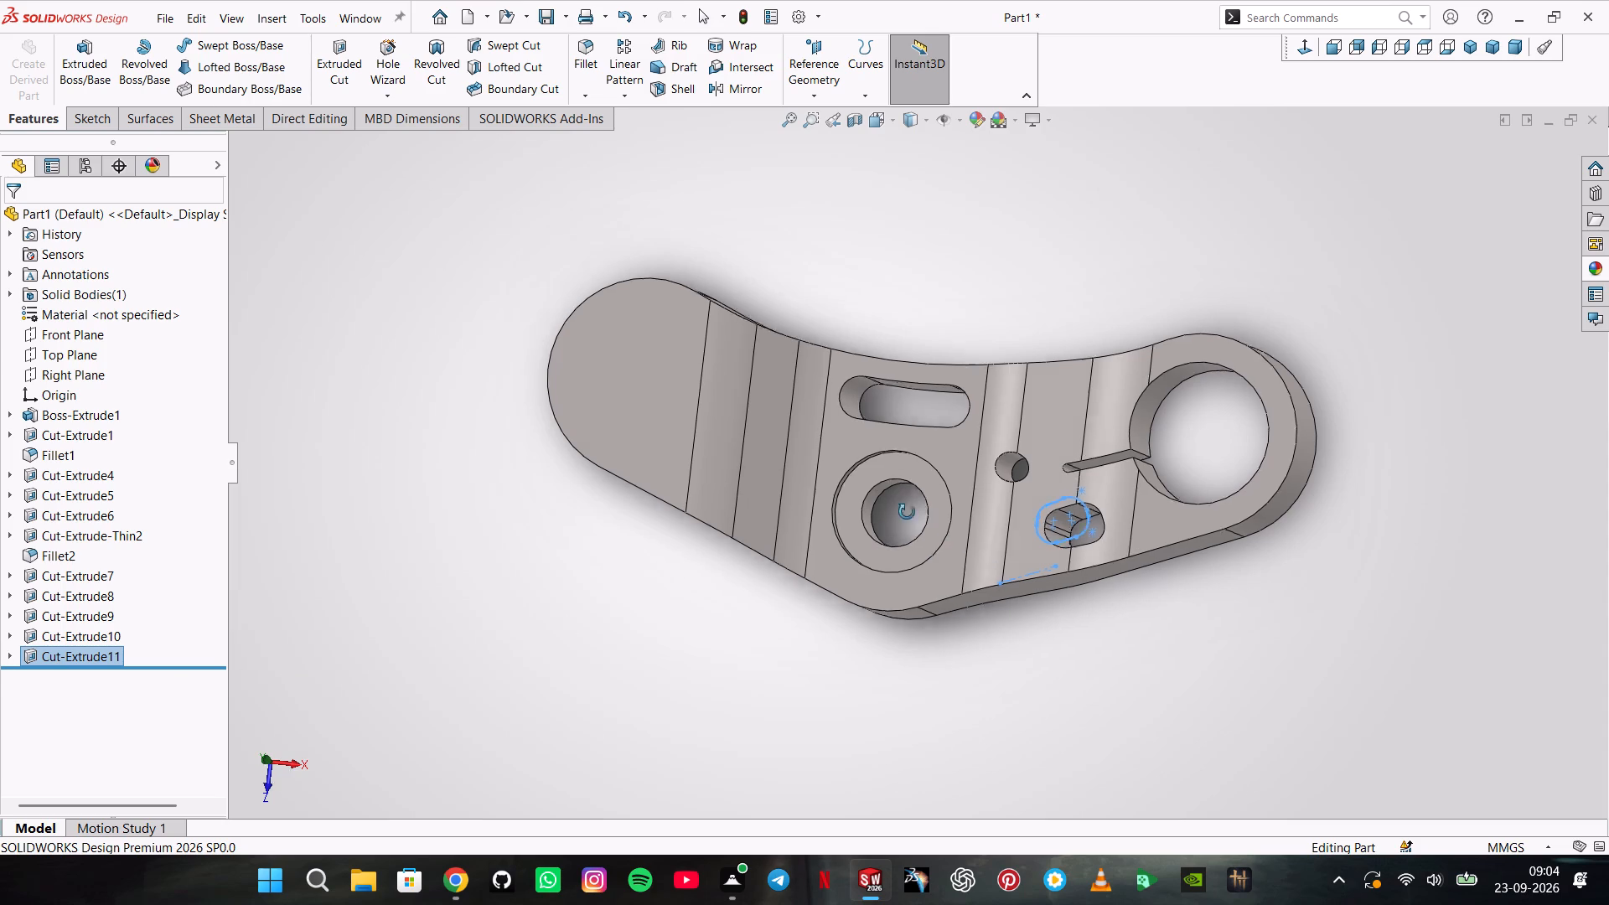
pyautogui.moveTo(907, 512); pyautogui.dragTo(872, 413, button='middle')
pyautogui.click(862, 454)
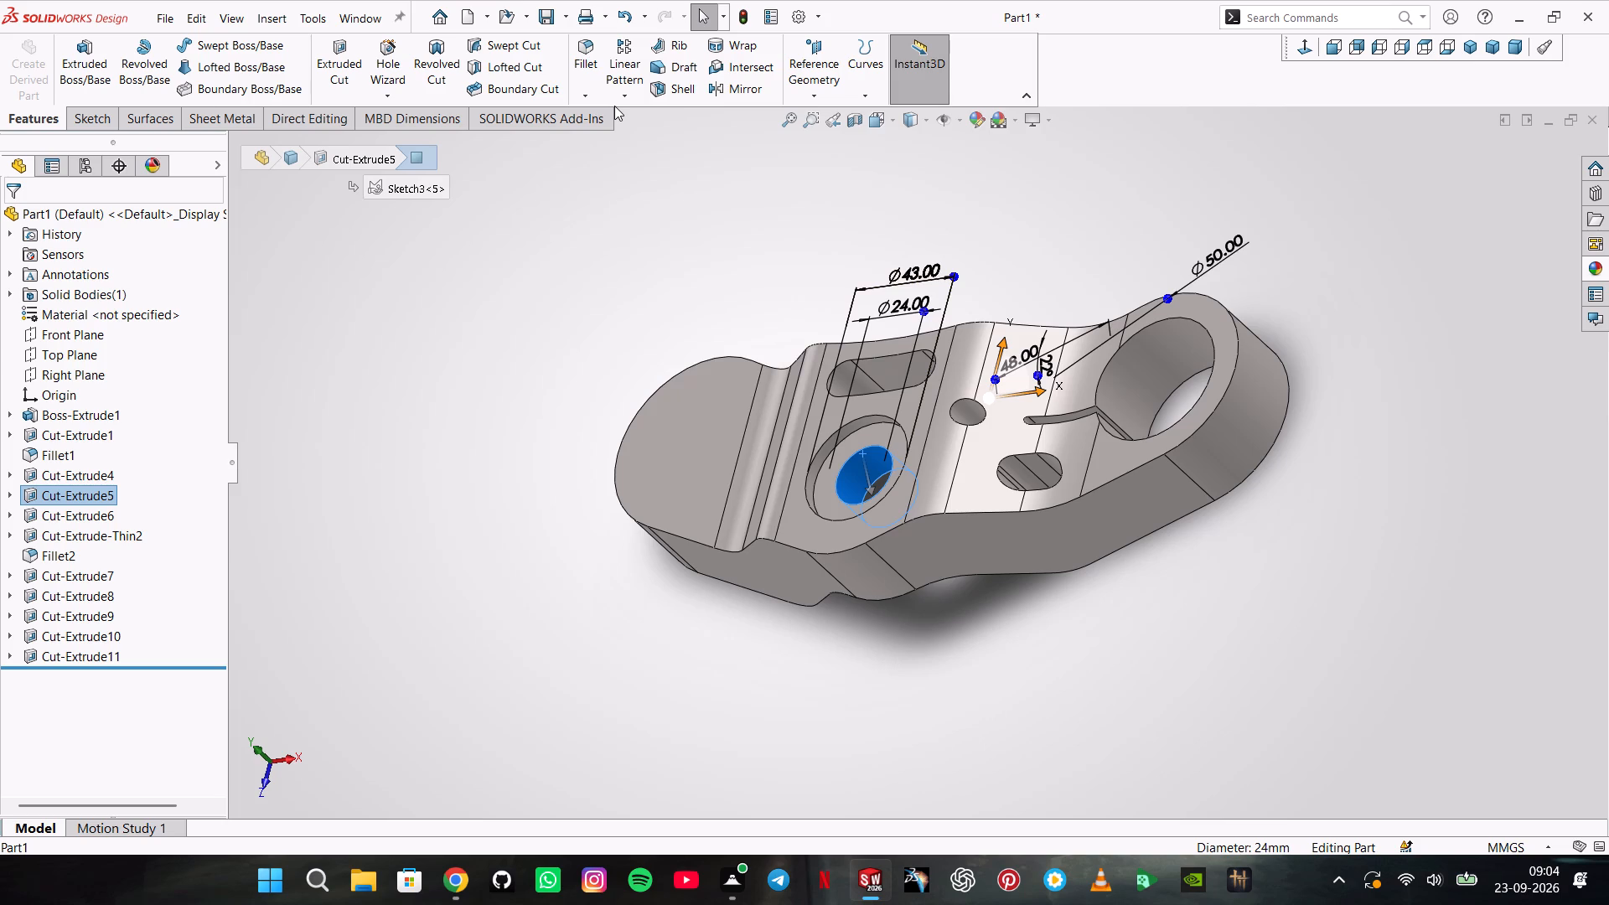
pyautogui.click(590, 99)
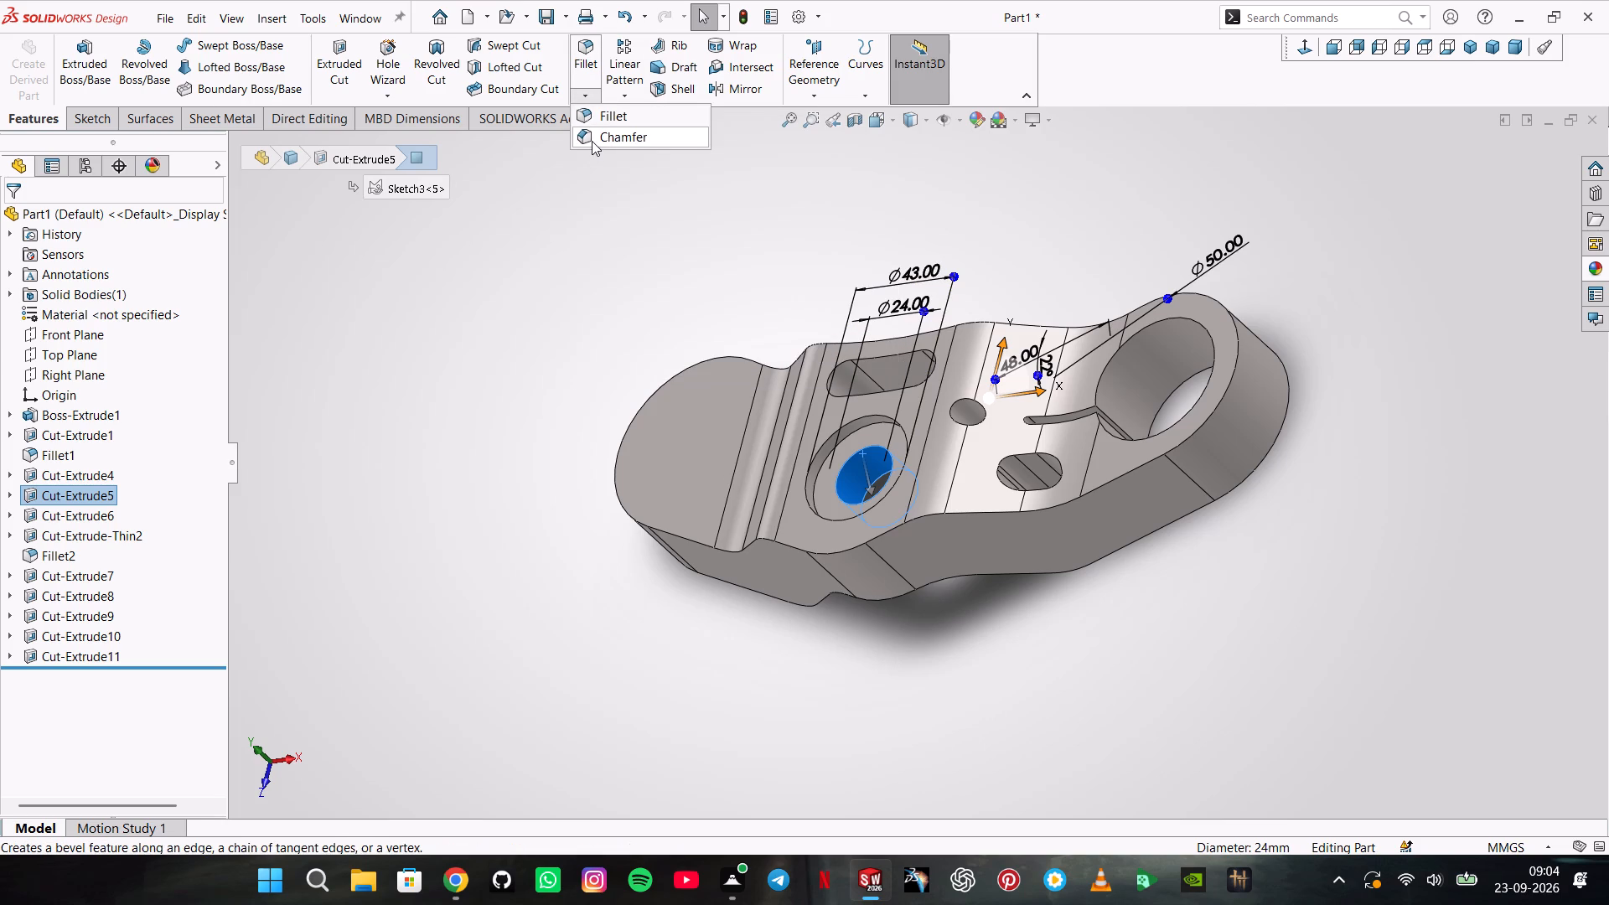
pyautogui.click(592, 141)
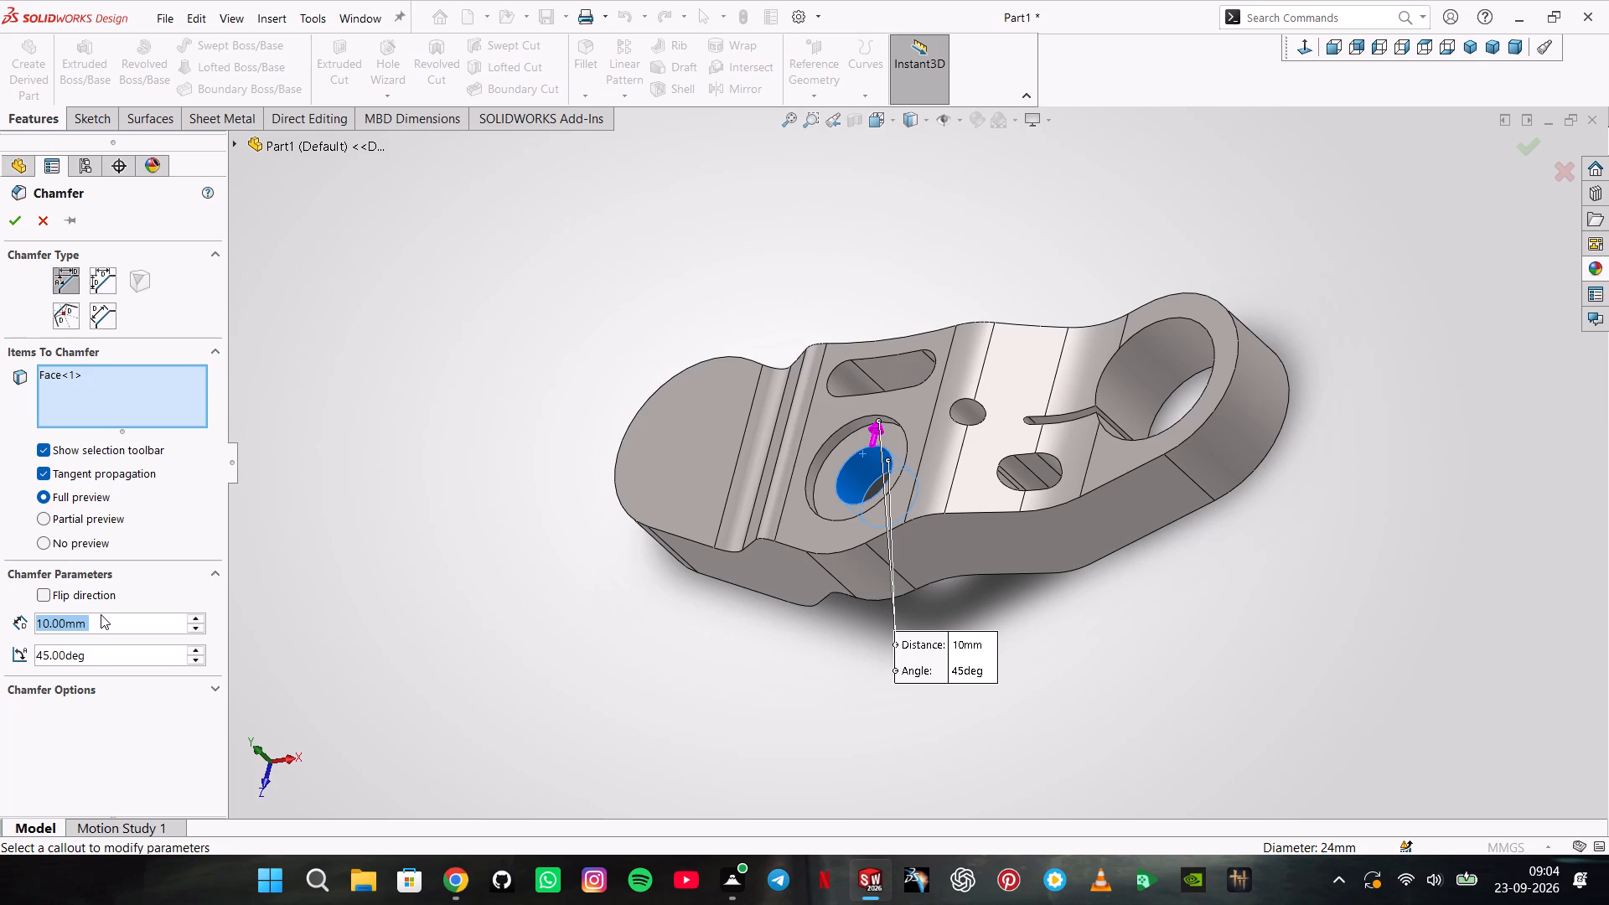
pyautogui.press('2')
pyautogui.press('Return')
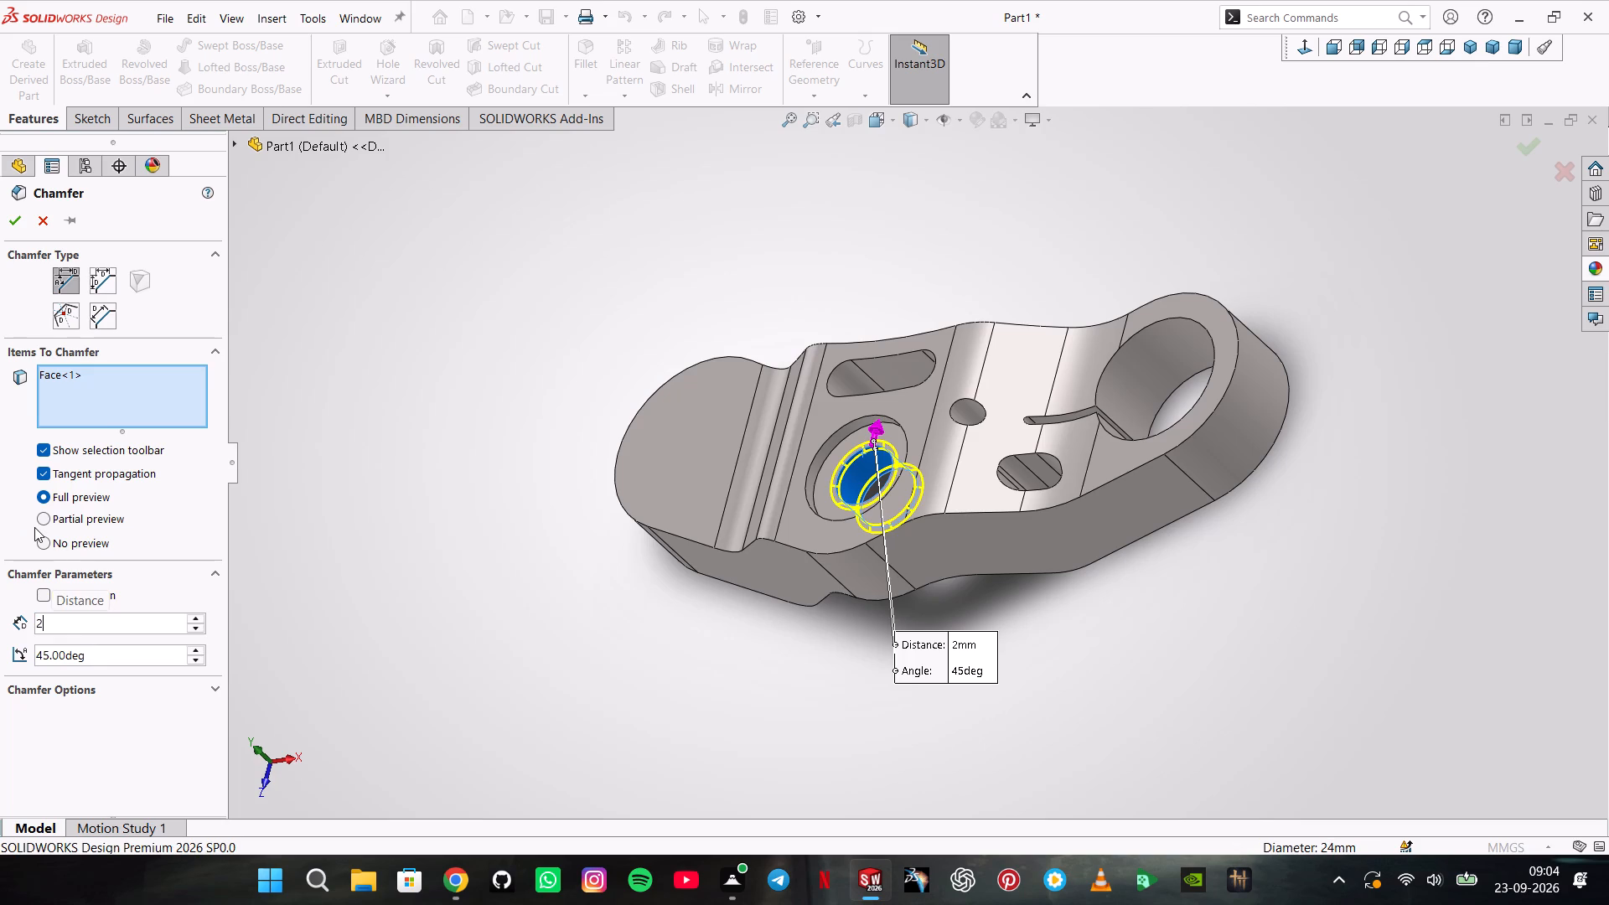
pyautogui.press('Return')
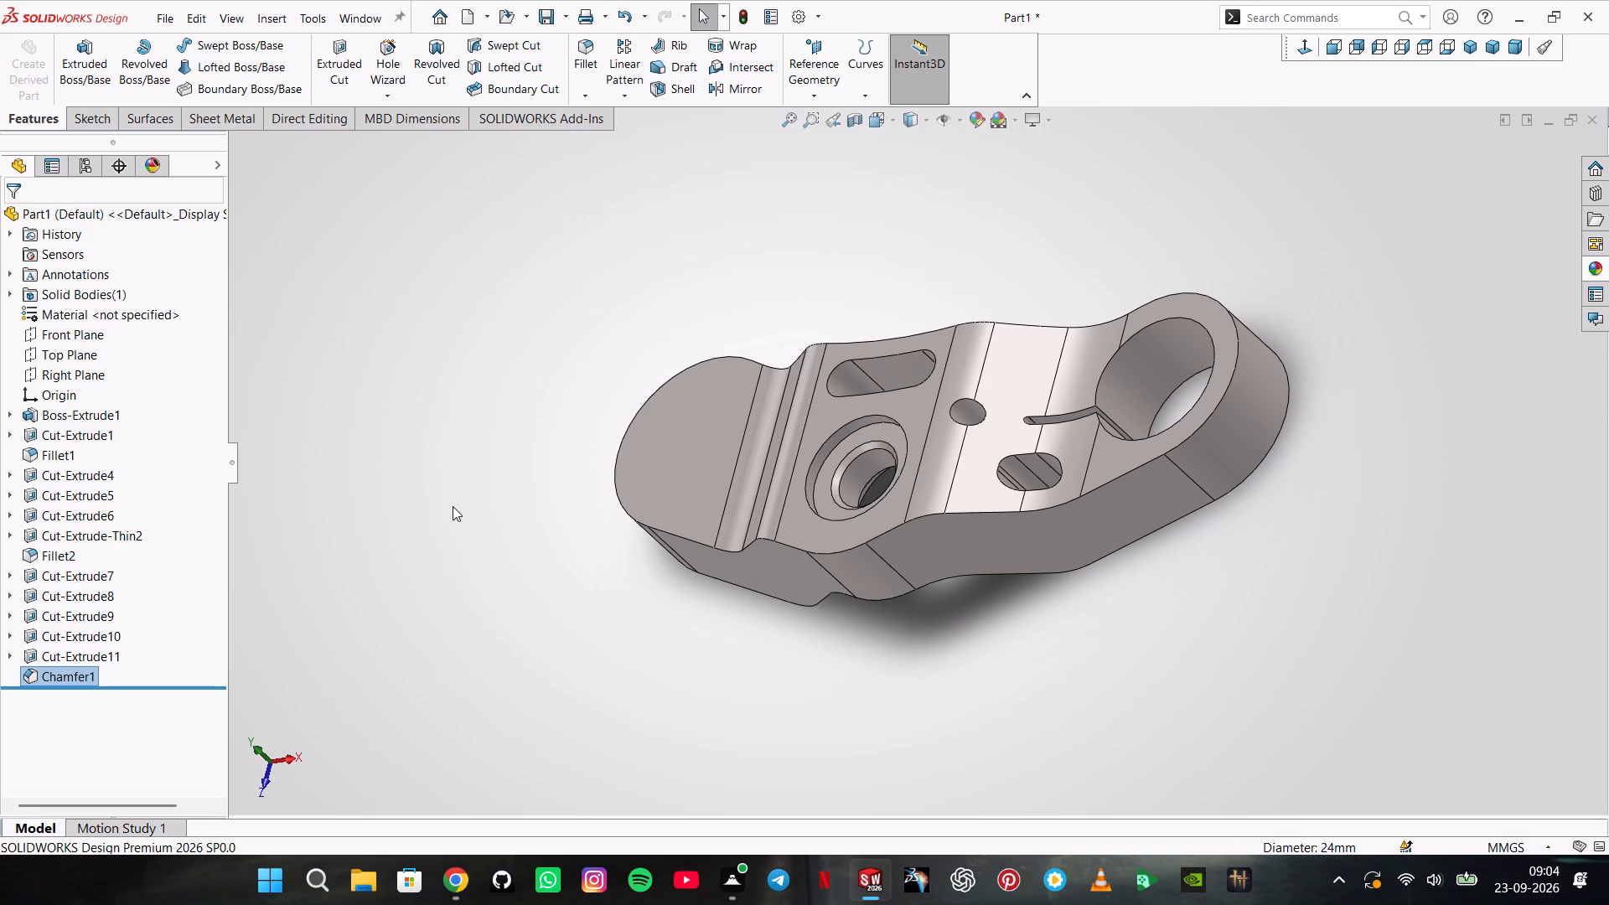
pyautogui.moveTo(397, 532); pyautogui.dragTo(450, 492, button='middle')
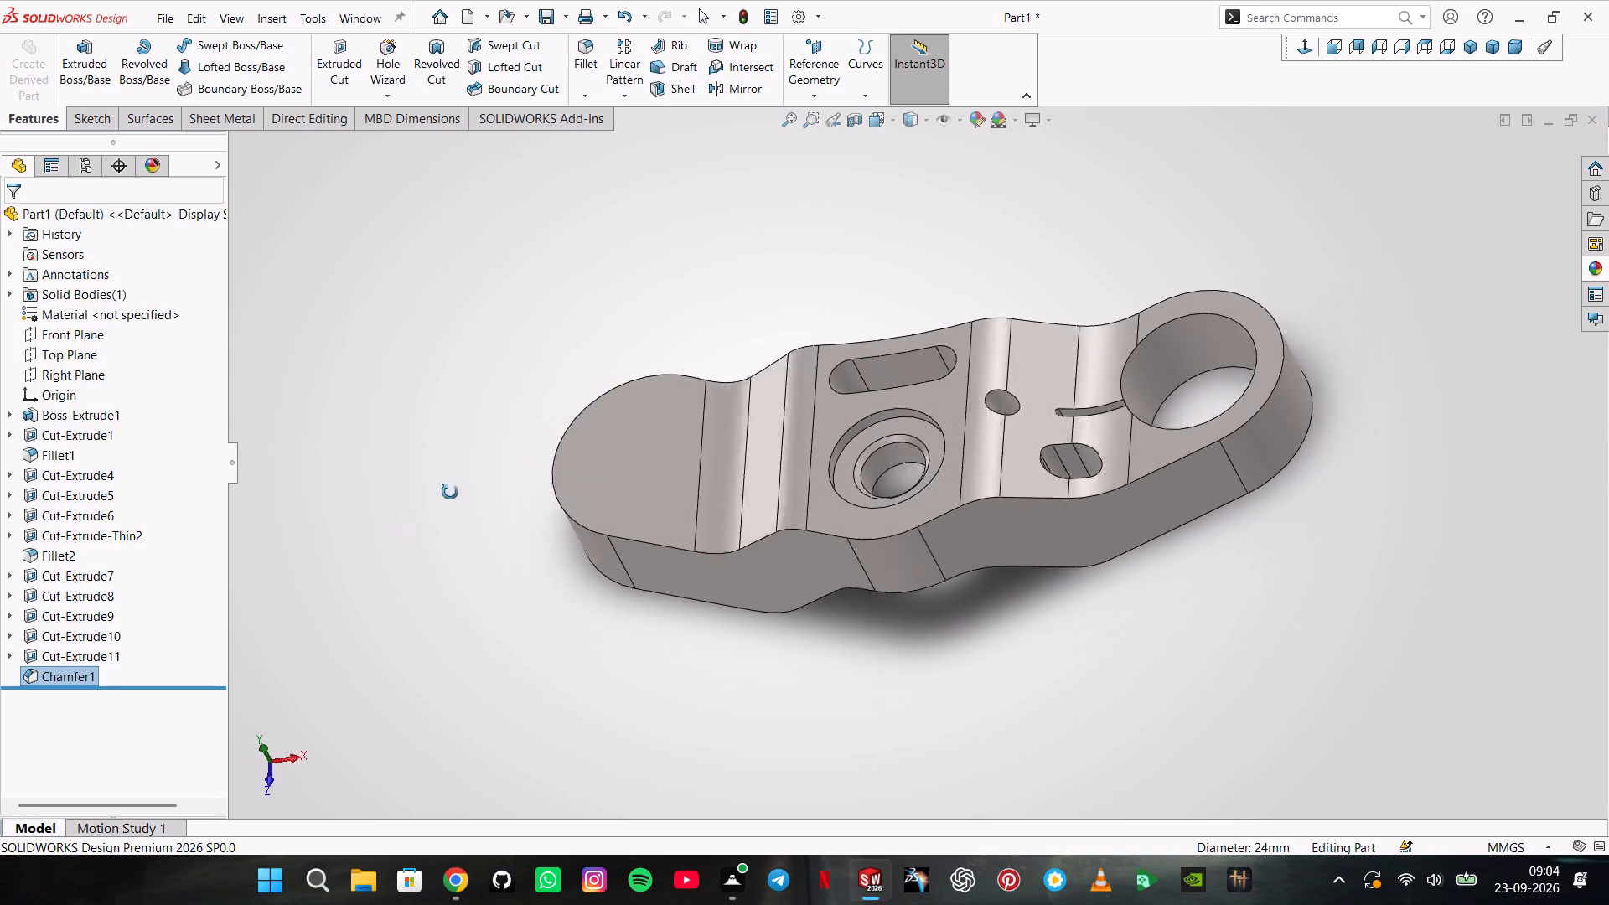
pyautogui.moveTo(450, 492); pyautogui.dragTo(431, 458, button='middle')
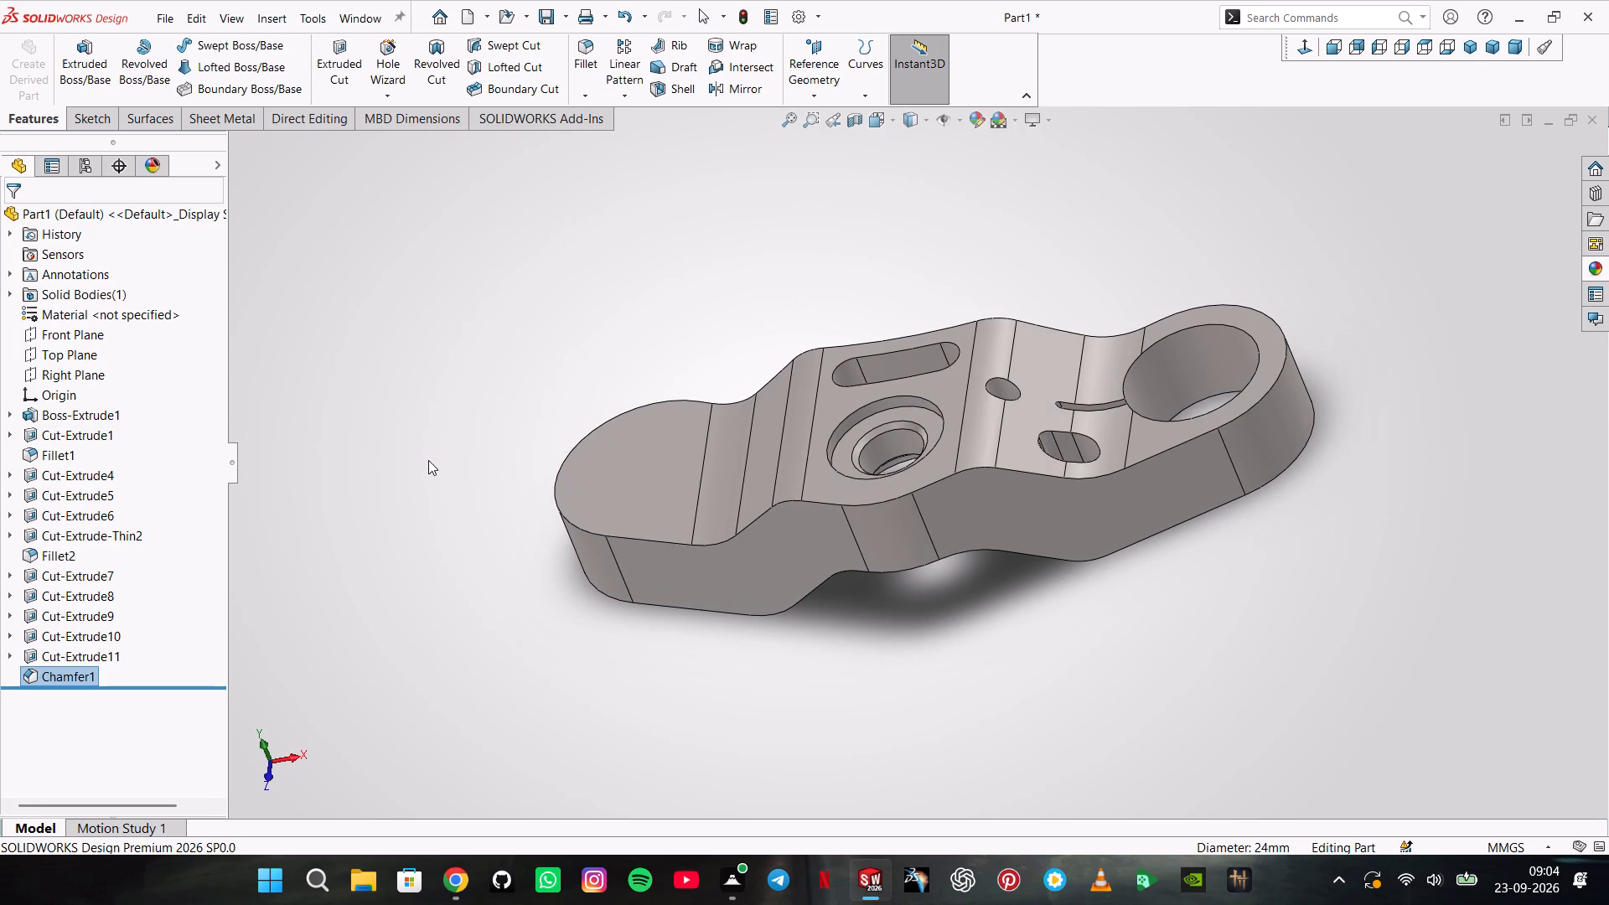
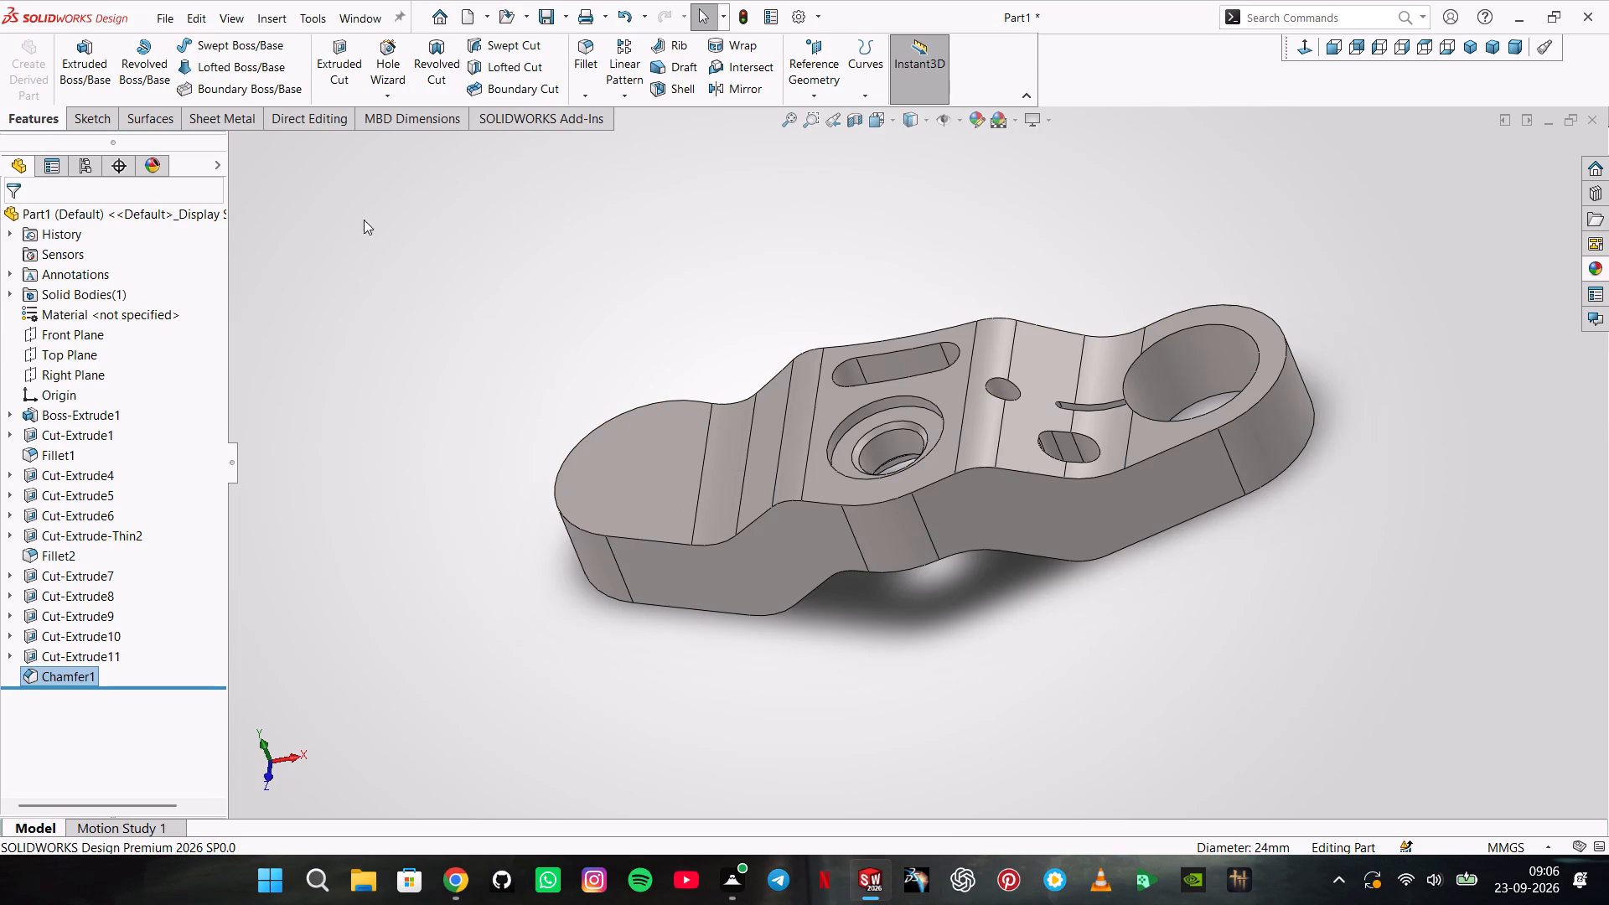
# Create a reference plane midway between the upper and lower flat faces of the lobe with the large open bore.
pyautogui.click(820, 101)
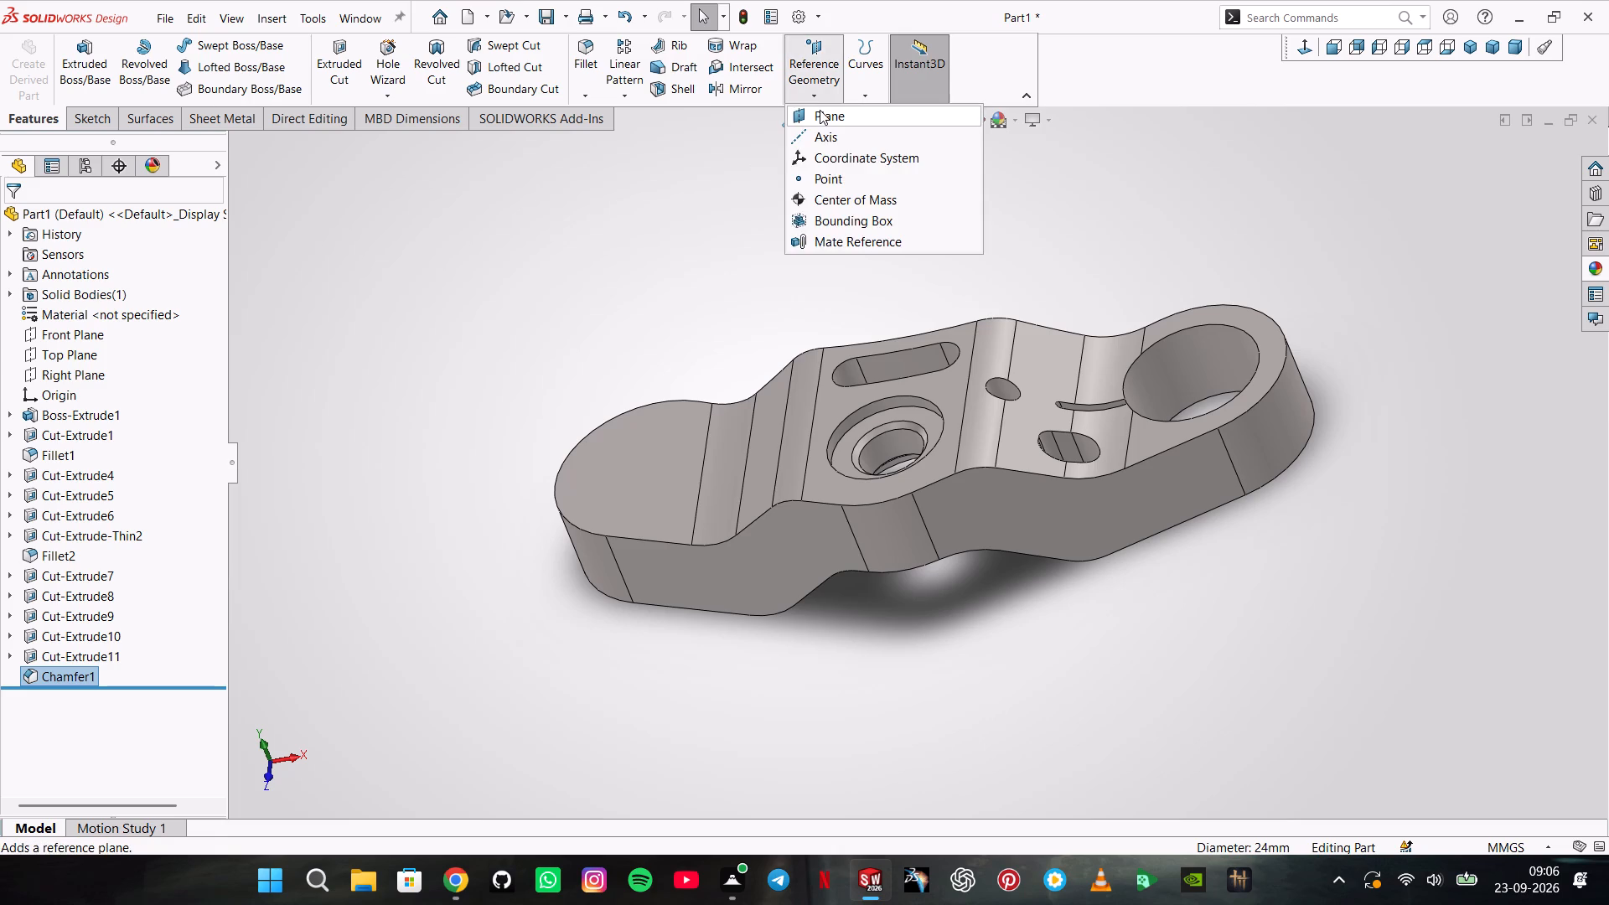
pyautogui.click(820, 110)
pyautogui.click(1172, 325)
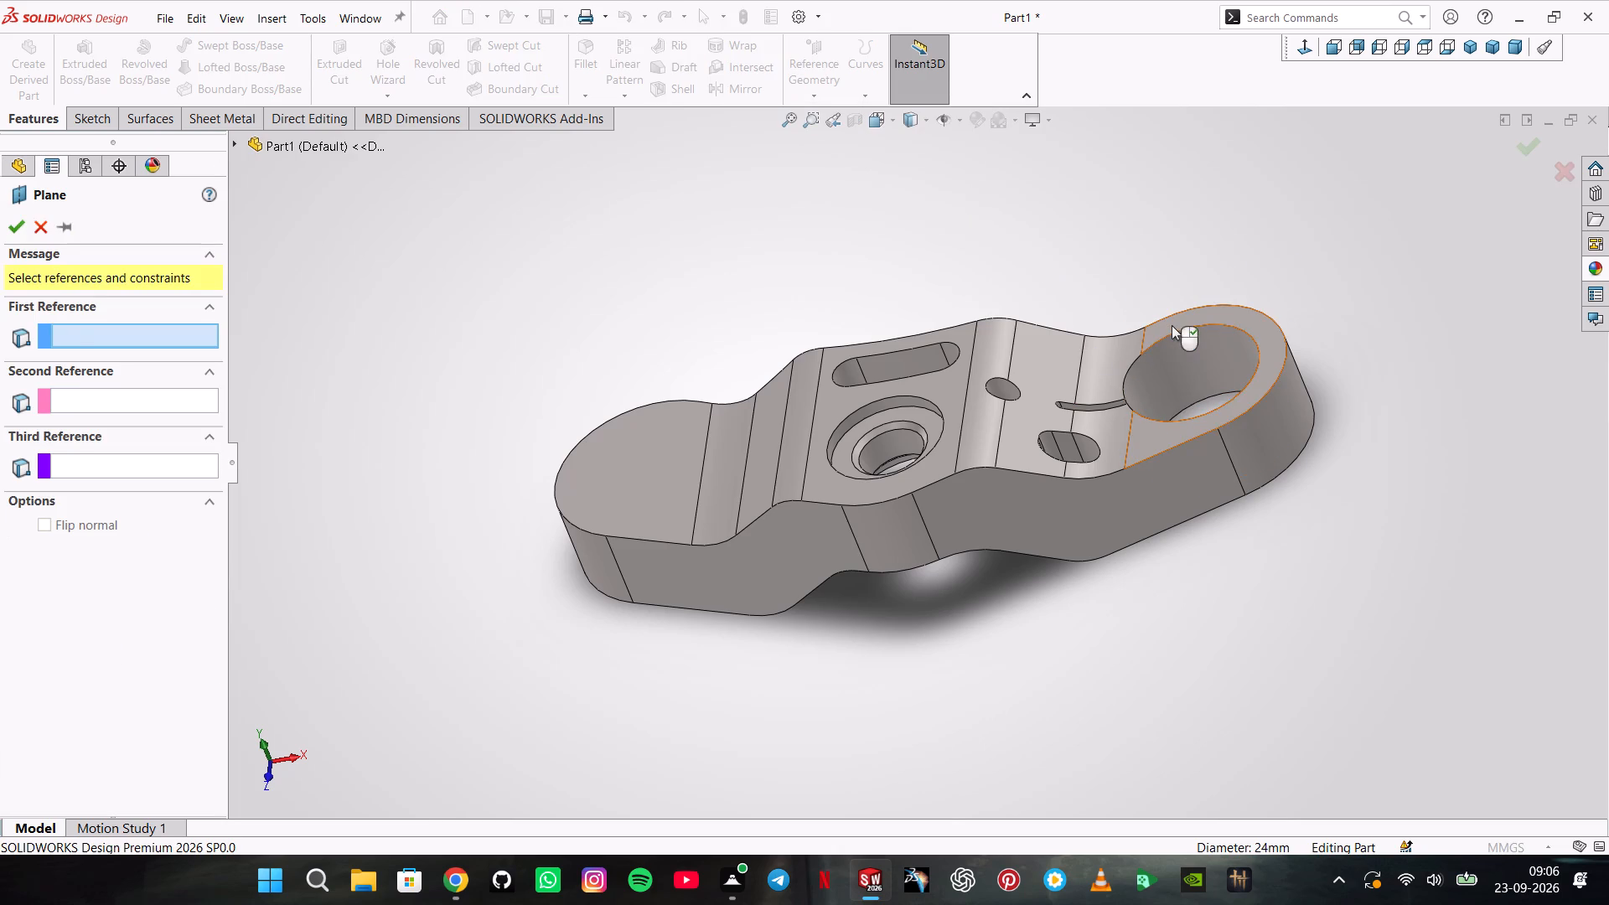
pyautogui.moveTo(1239, 569); pyautogui.dragTo(1094, 317, button='middle')
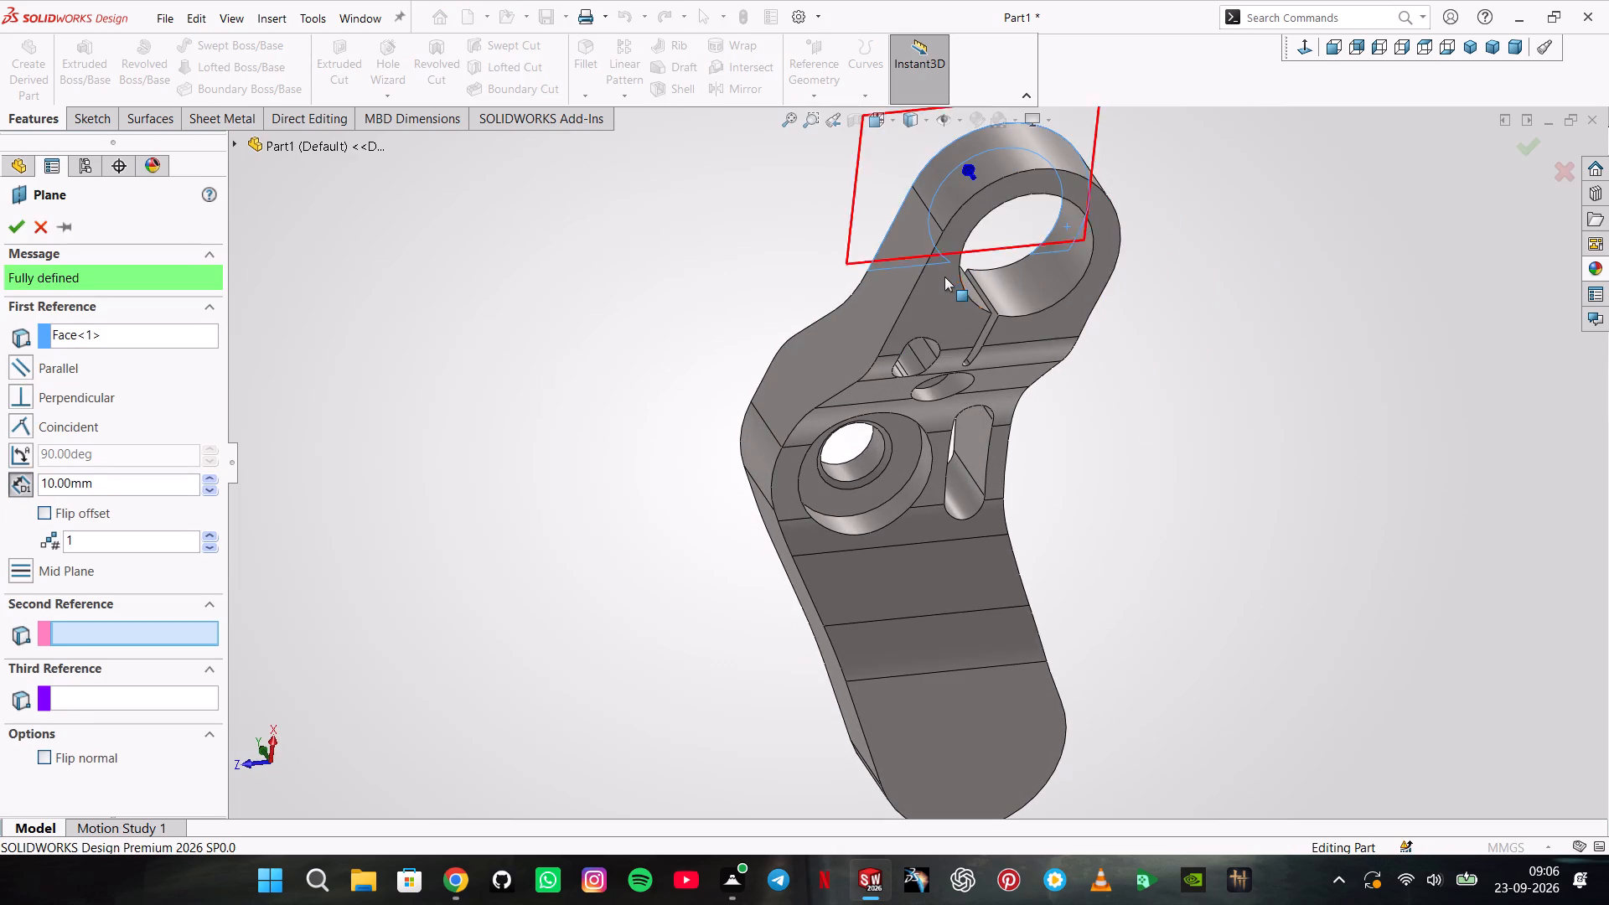
pyautogui.click(944, 277)
pyautogui.moveTo(779, 240); pyautogui.dragTo(860, 357, button='middle')
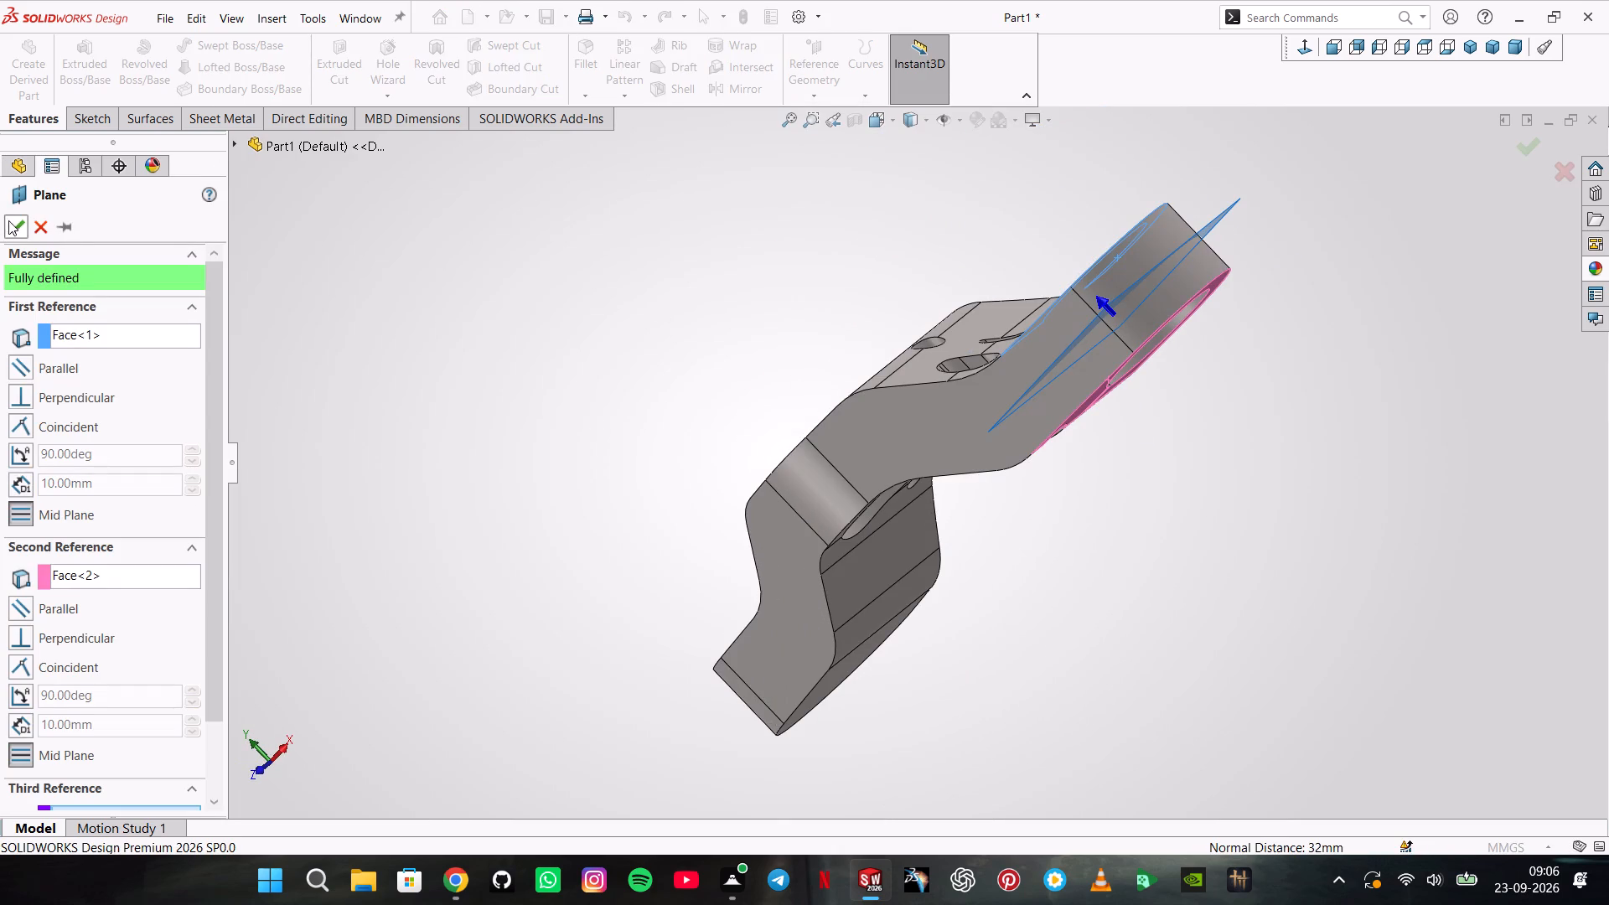
pyautogui.click(13, 222)
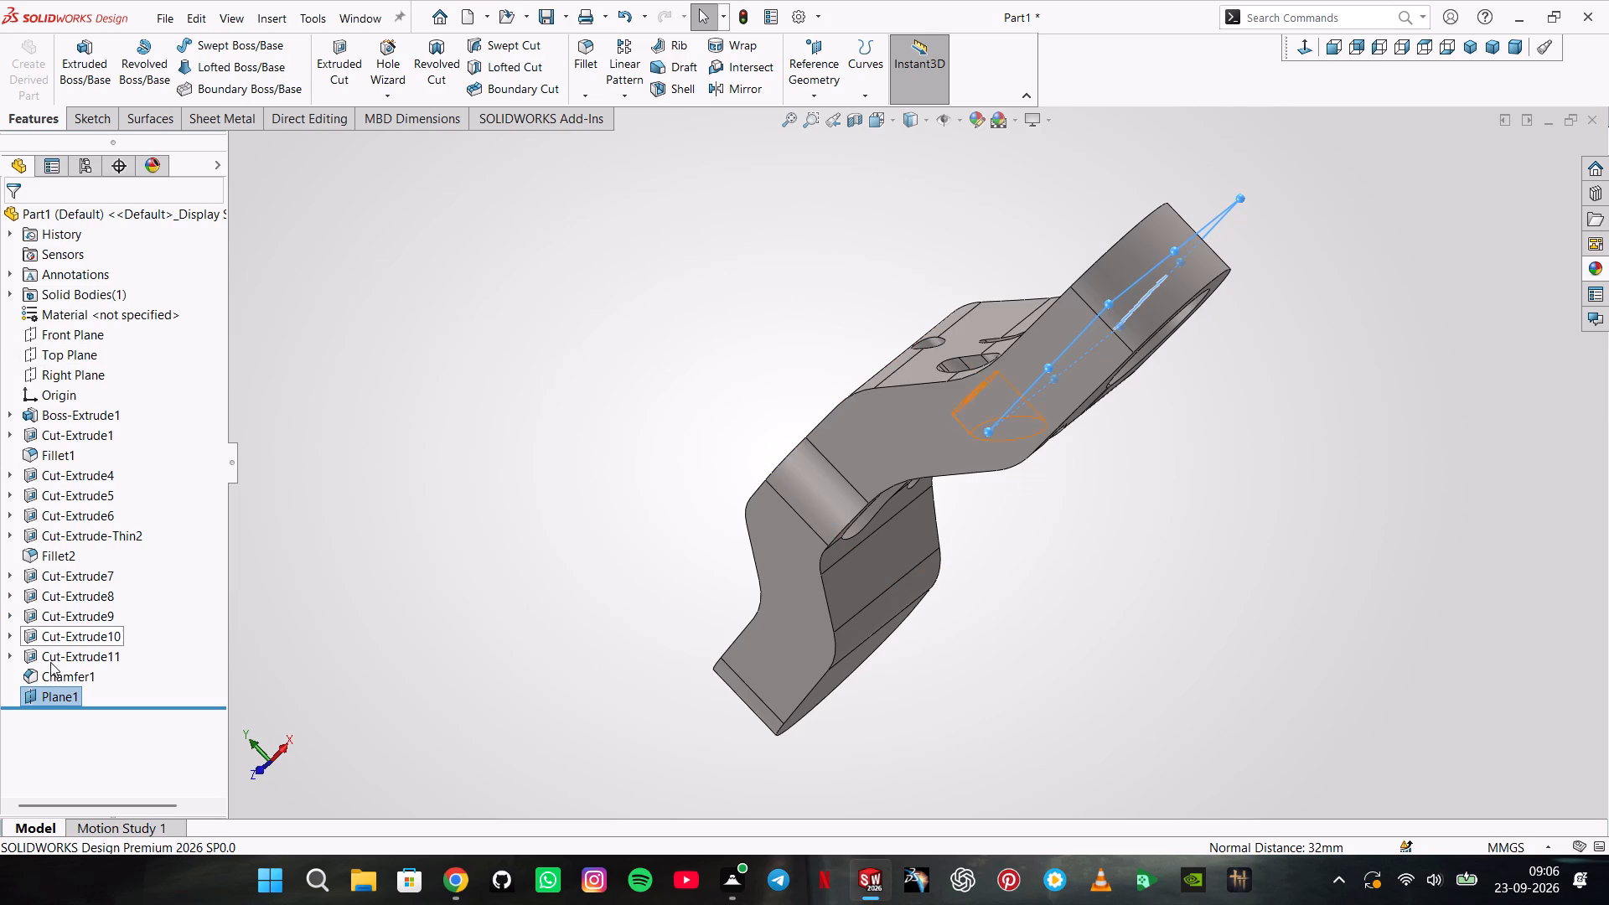
# On the new mid-plane, sketch a circle concentric with the large bore and dimension its diameter as 66 mm (33*2).
pyautogui.rightClick(59, 693)
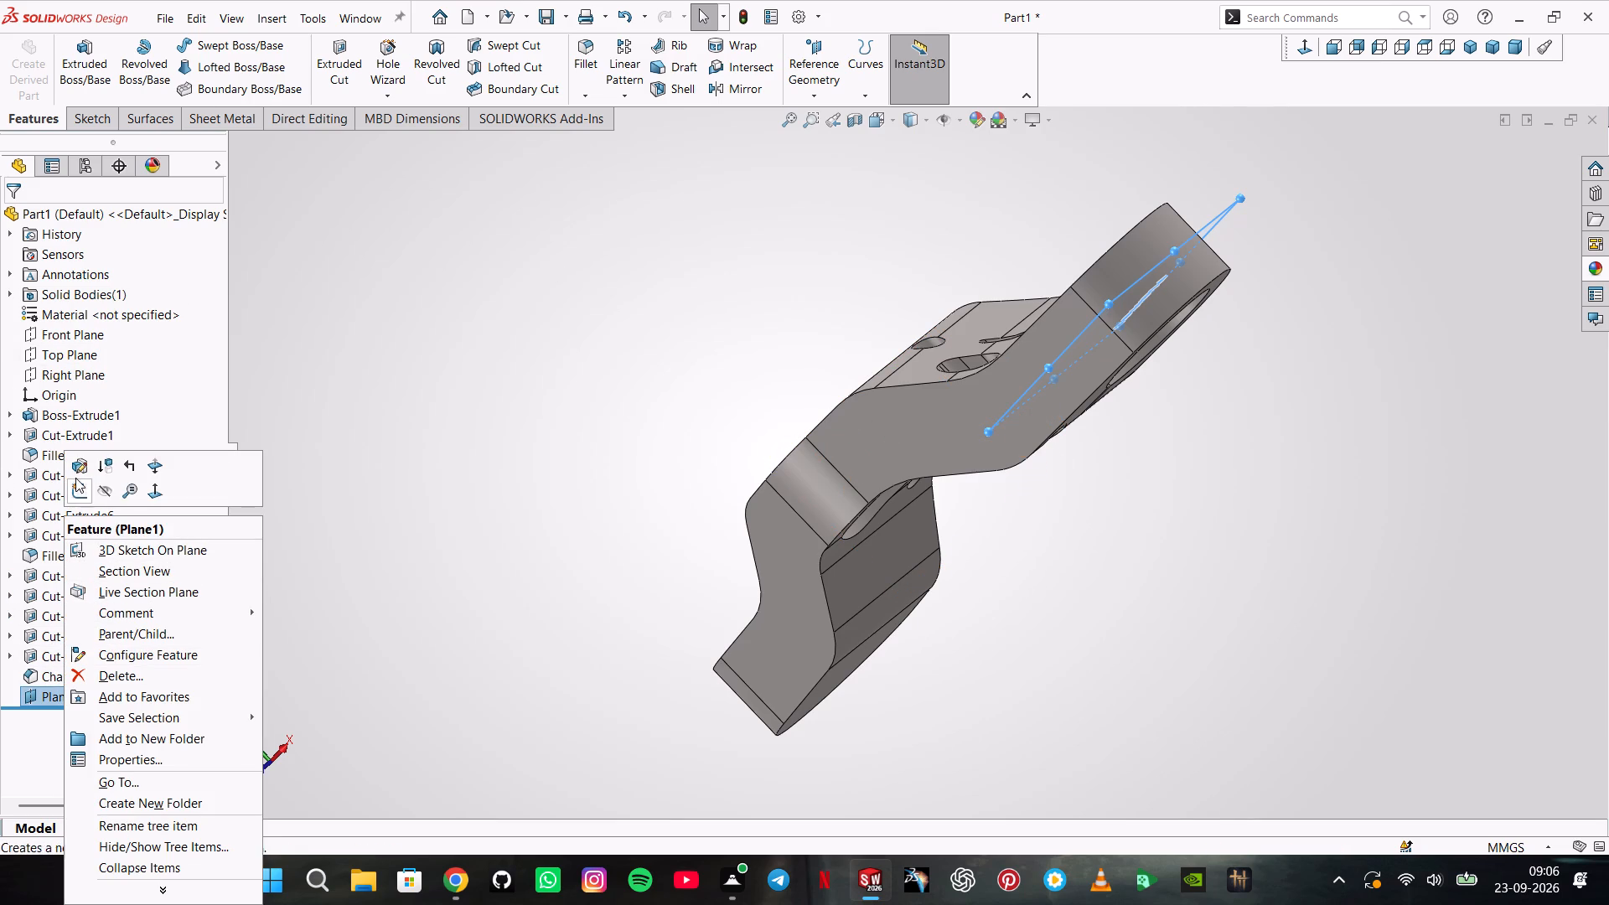
pyautogui.click(81, 488)
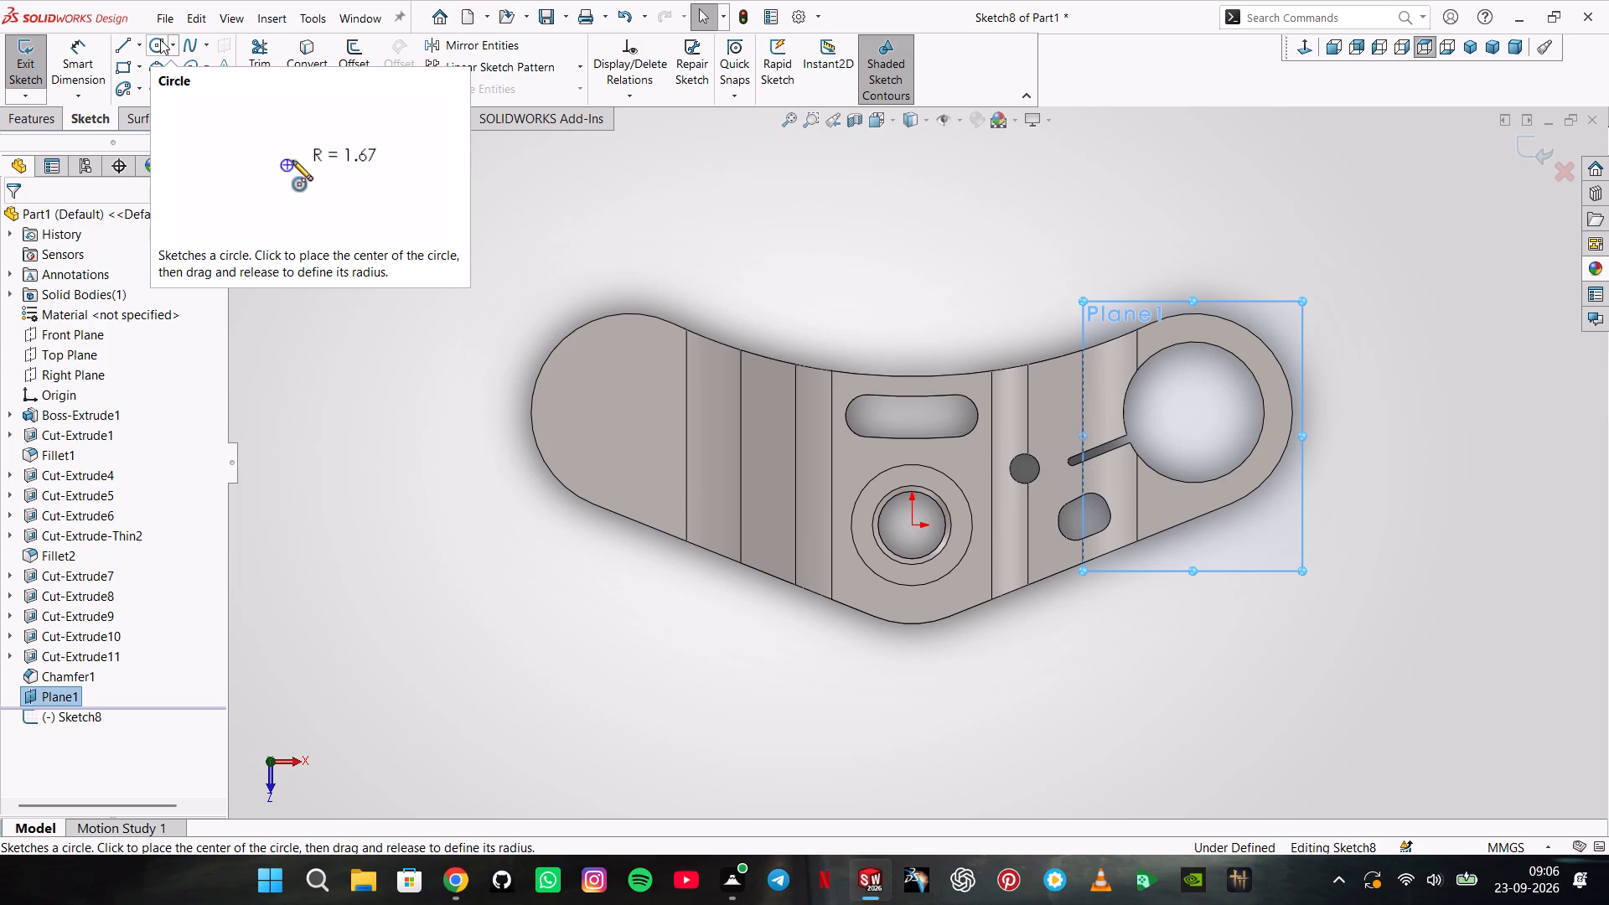
pyautogui.click(160, 39)
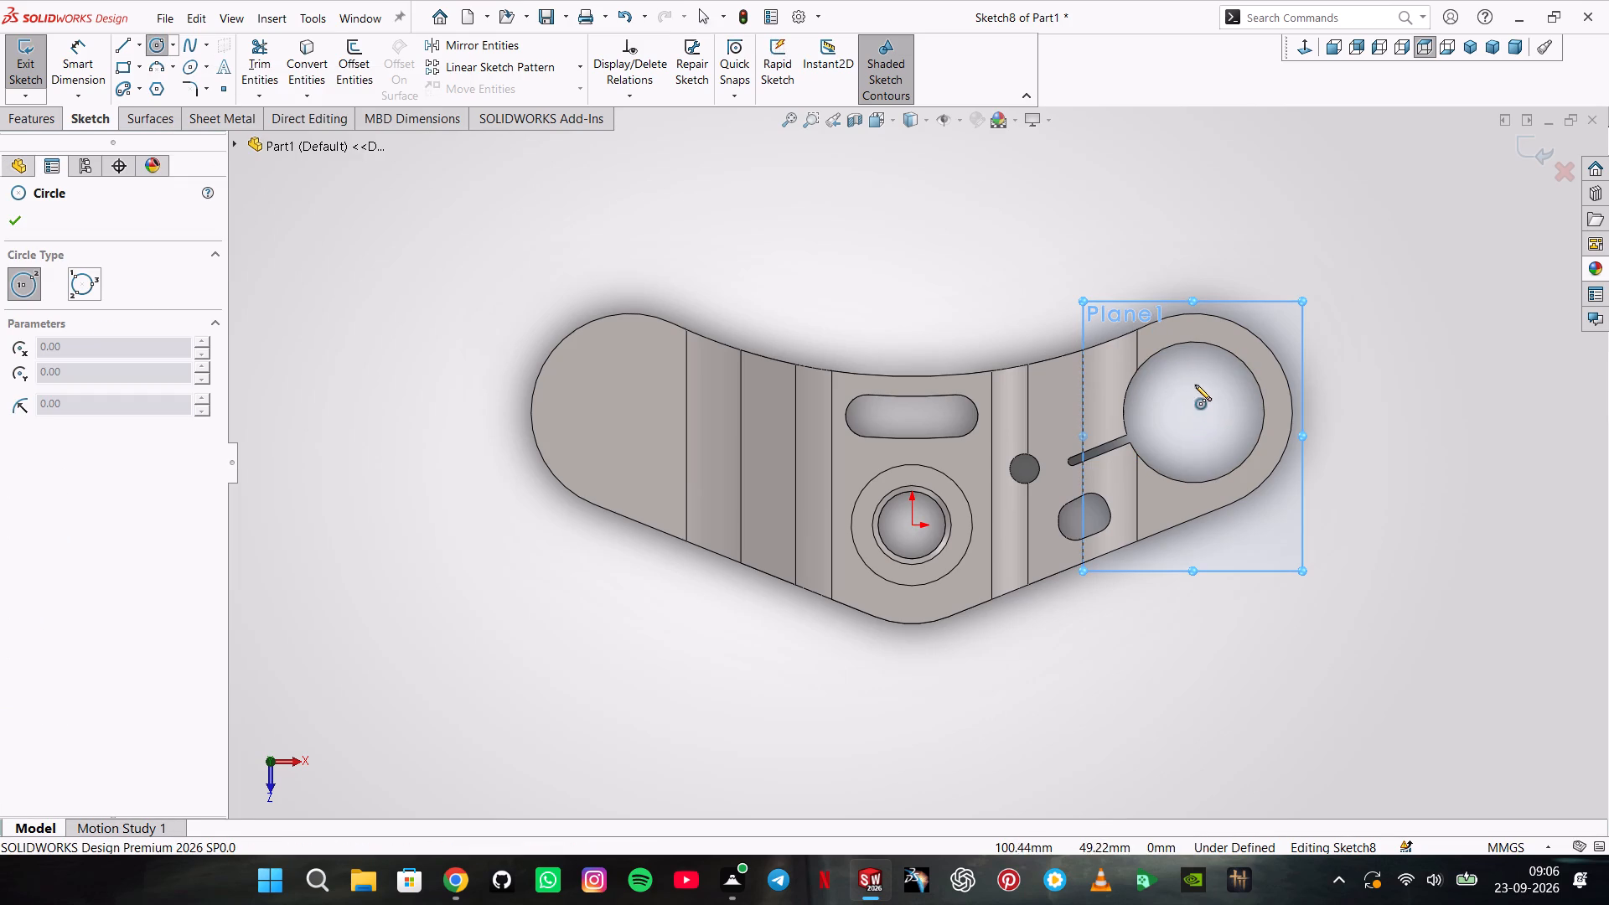
pyautogui.click(1190, 411)
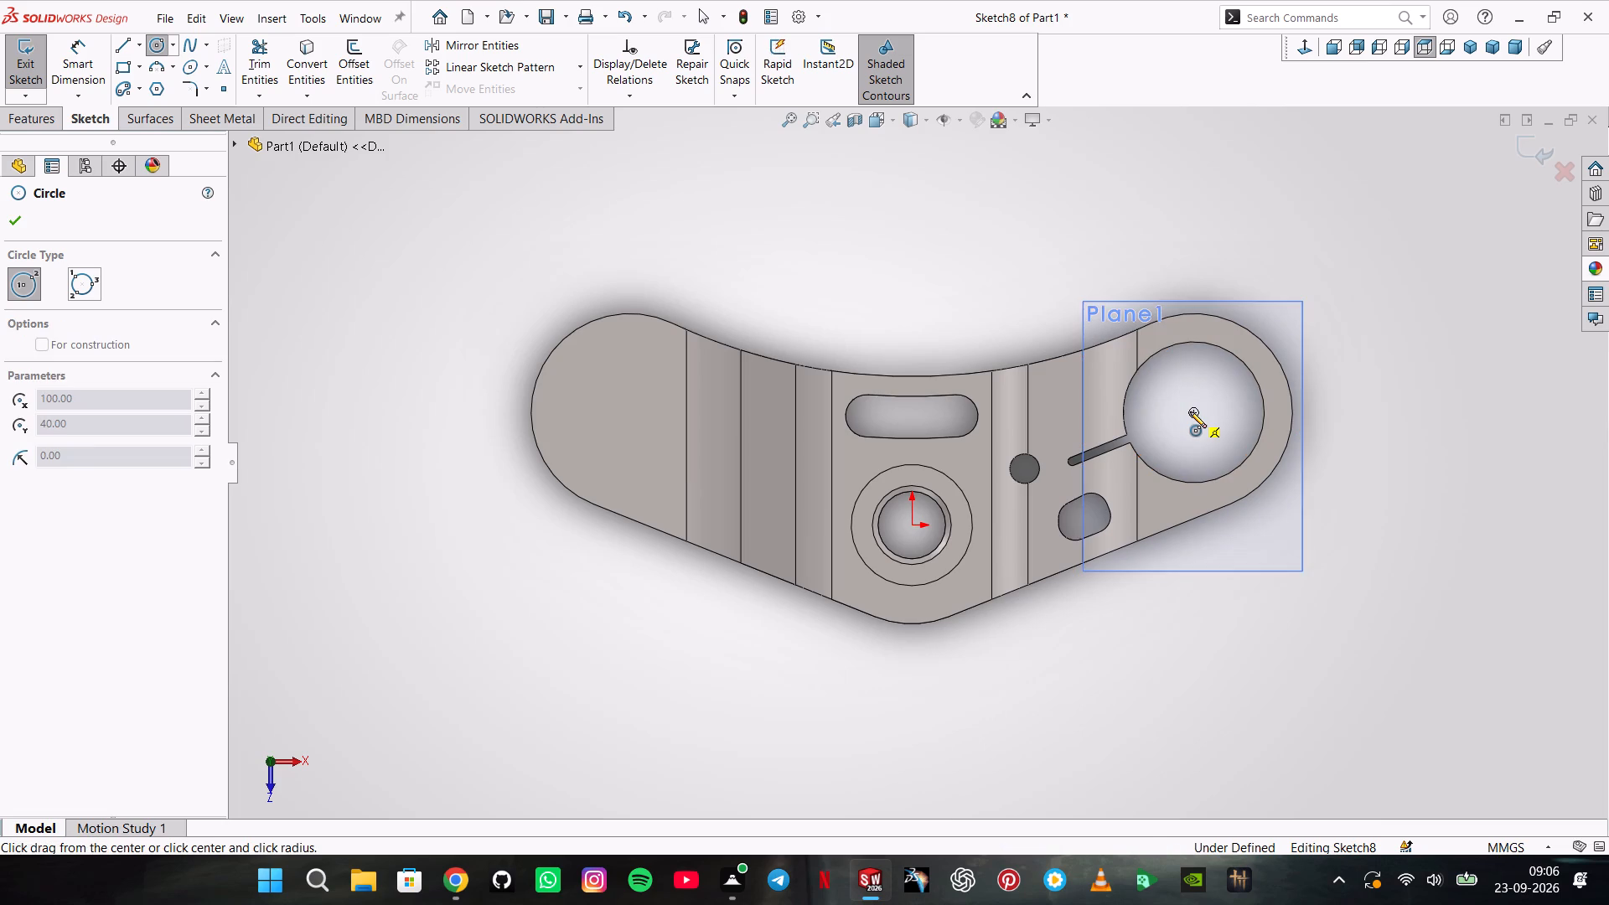
pyautogui.click(1244, 478)
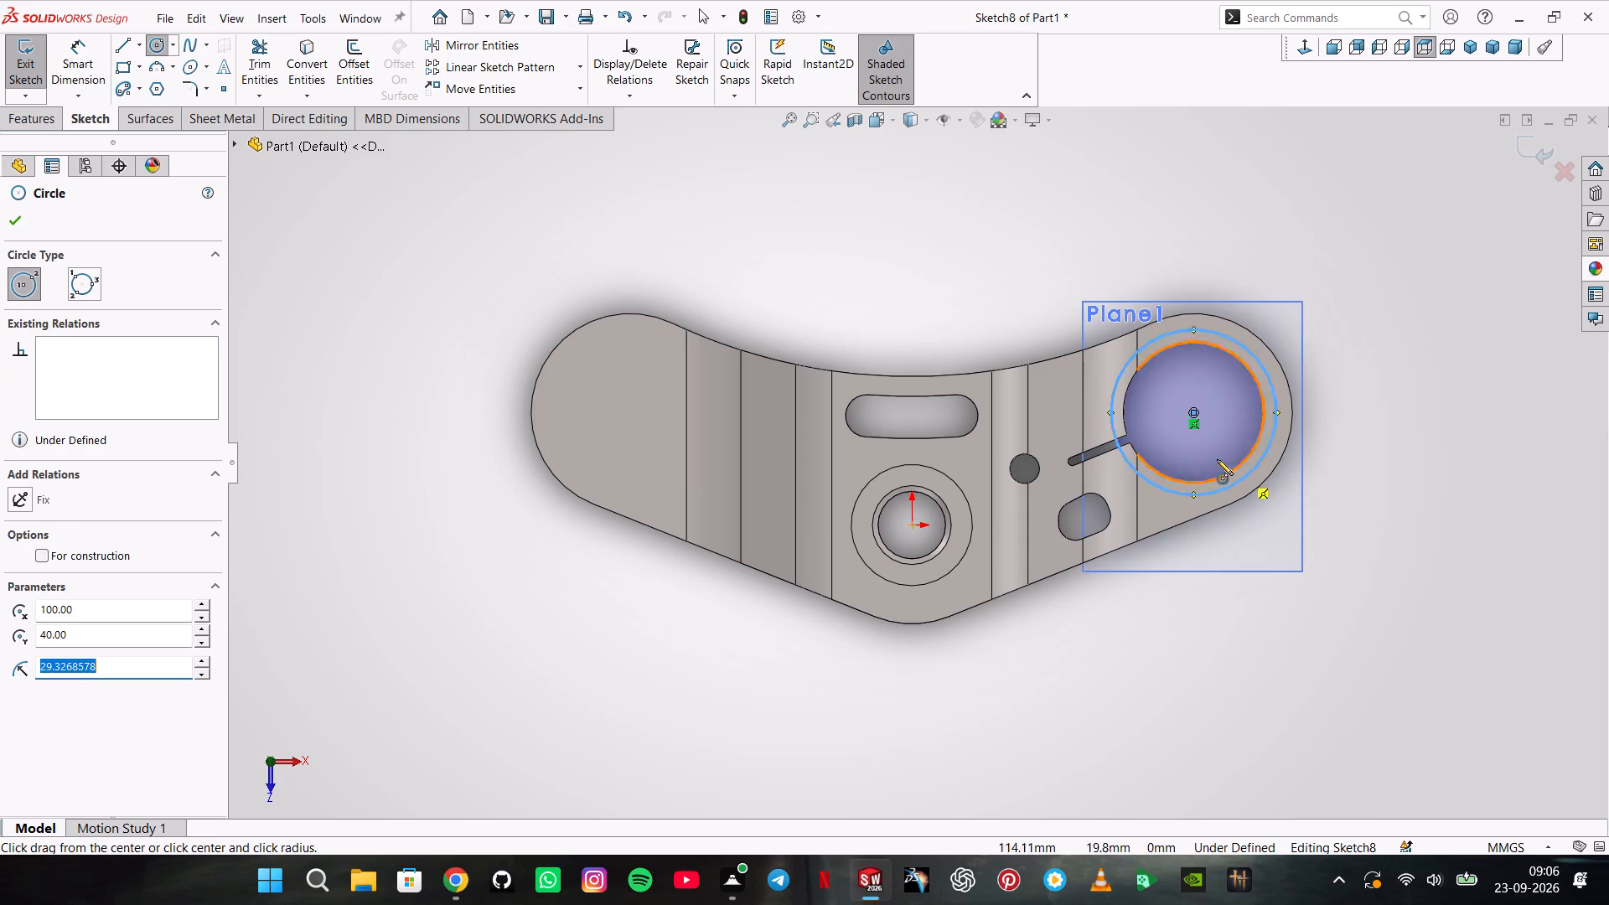
pyautogui.click(77, 44)
pyautogui.click(1281, 417)
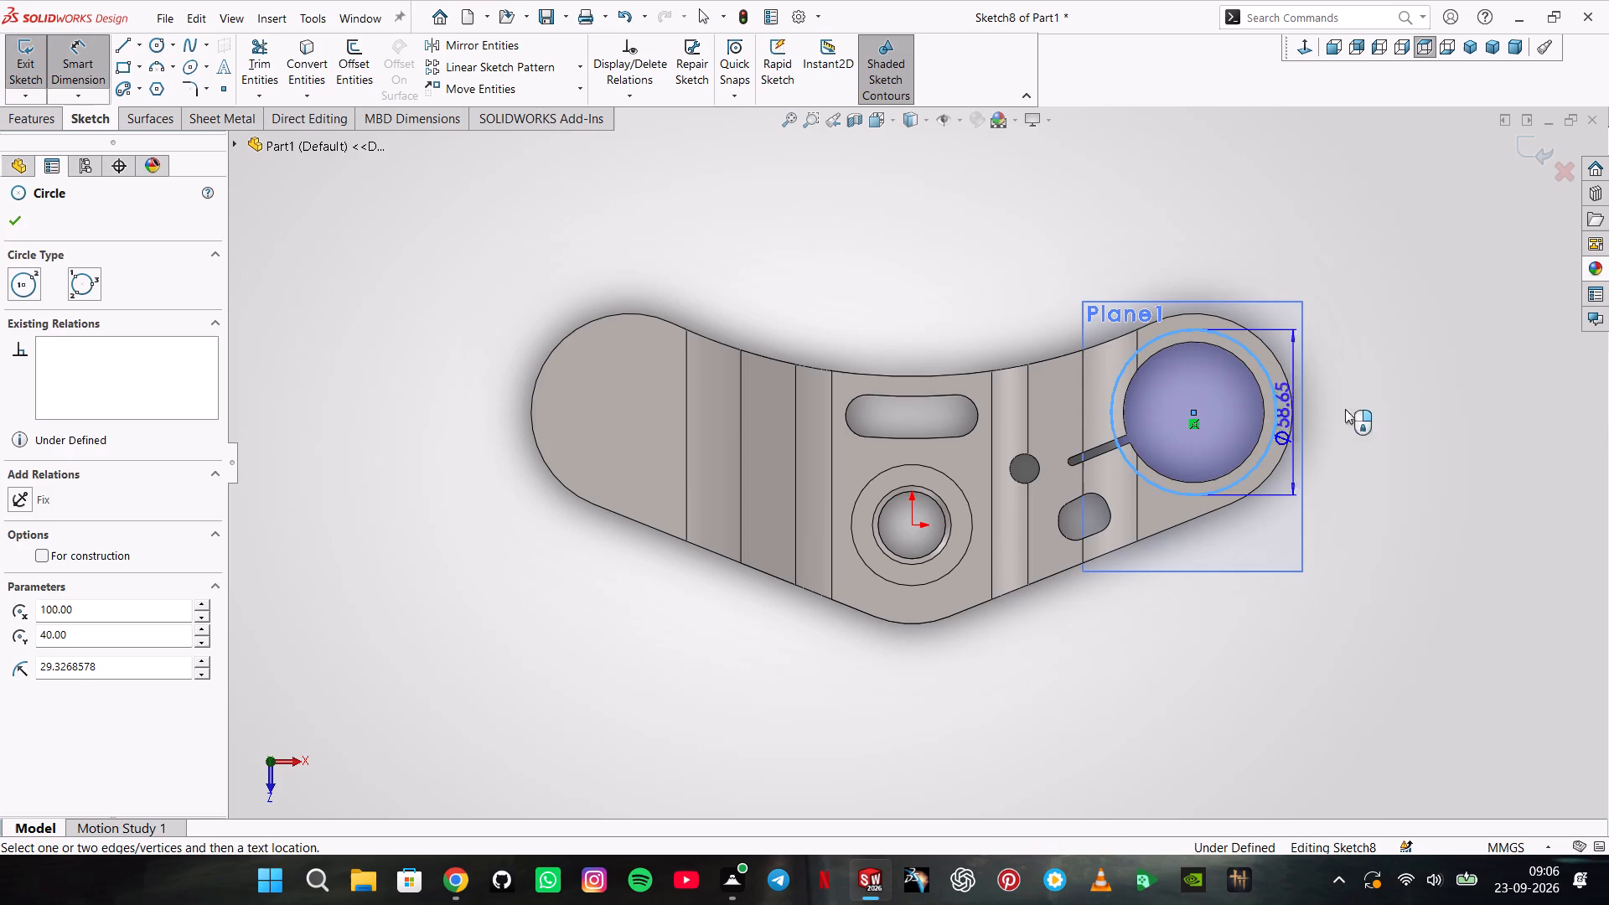
pyautogui.click(1365, 405)
pyautogui.write('33')
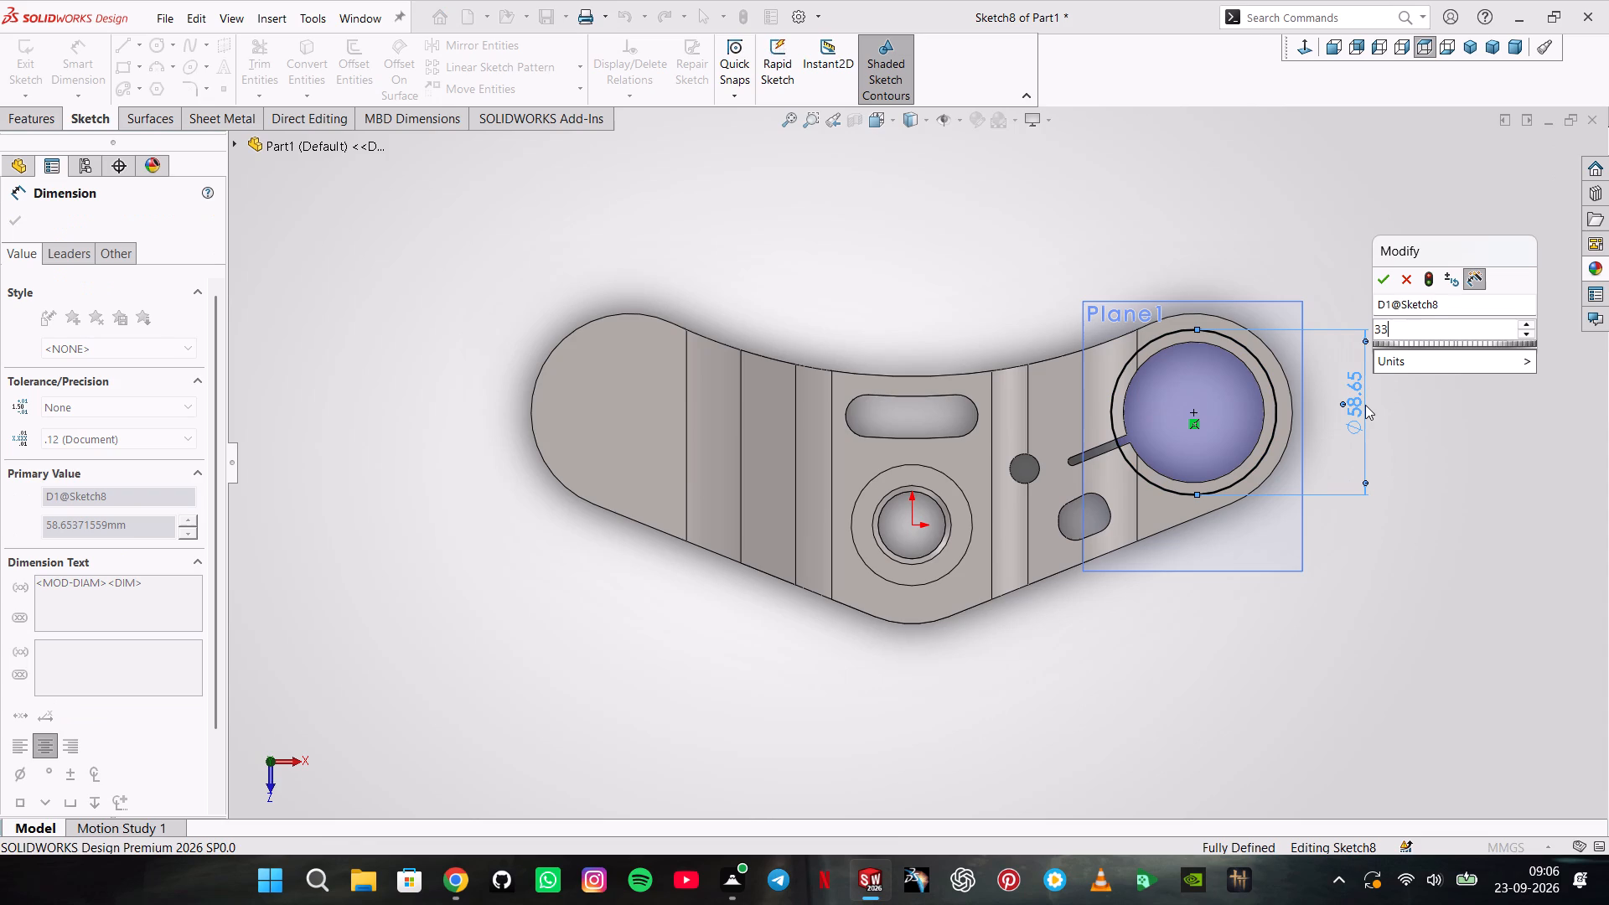
pyautogui.write('*2')
pyautogui.press('Return')
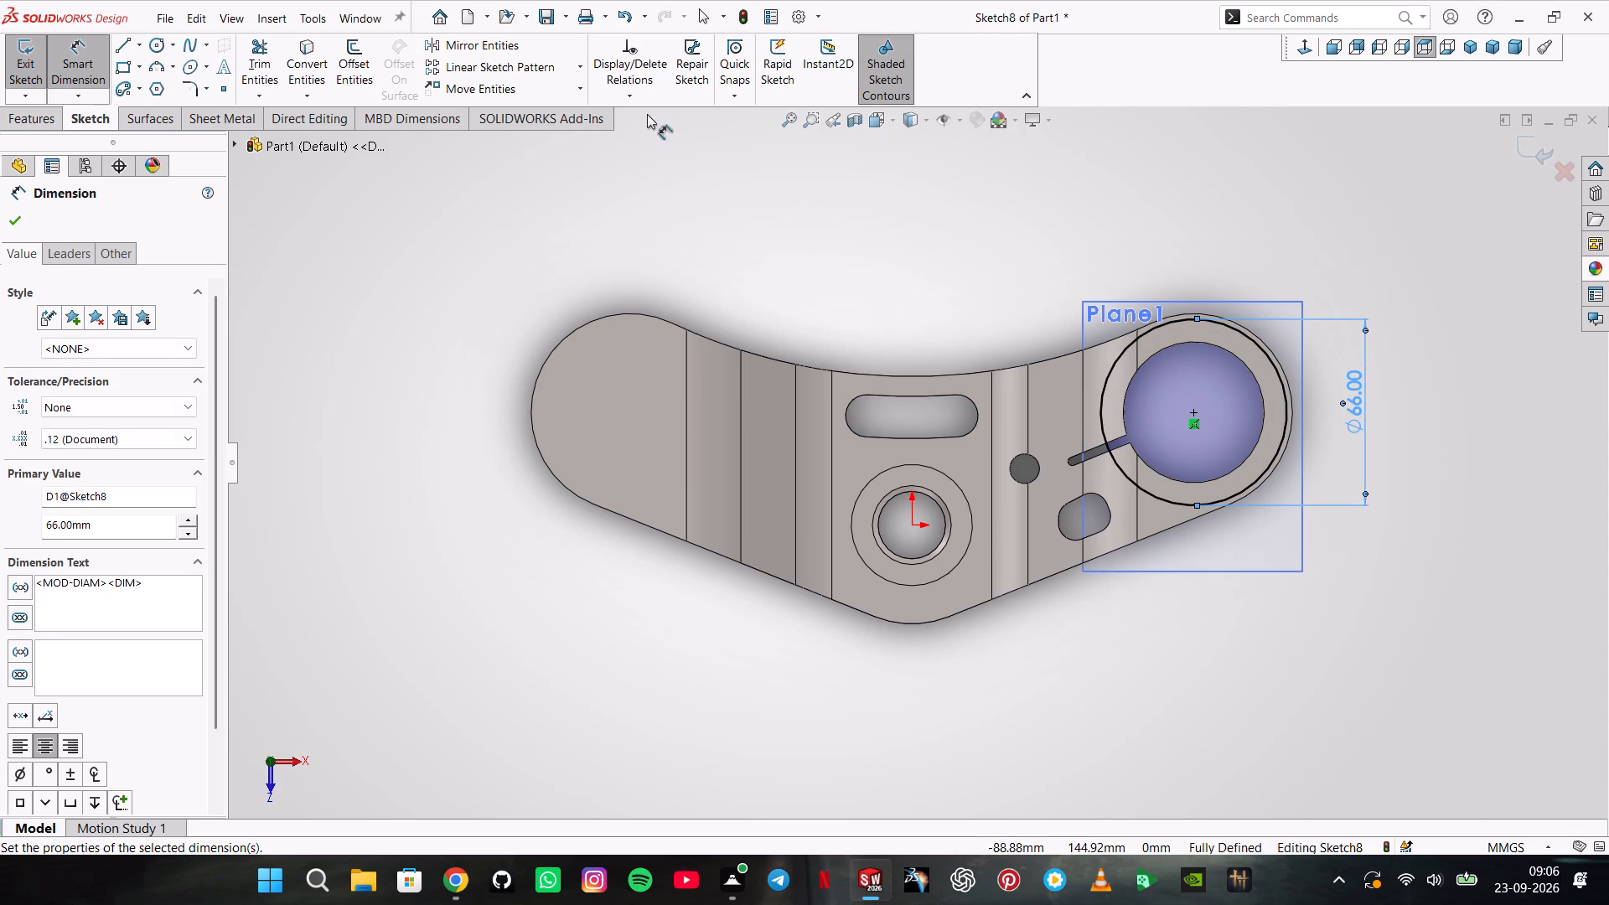
# Draw an infinite vertical construction line through the centre of the 66 mm circle.
pyautogui.click(134, 44)
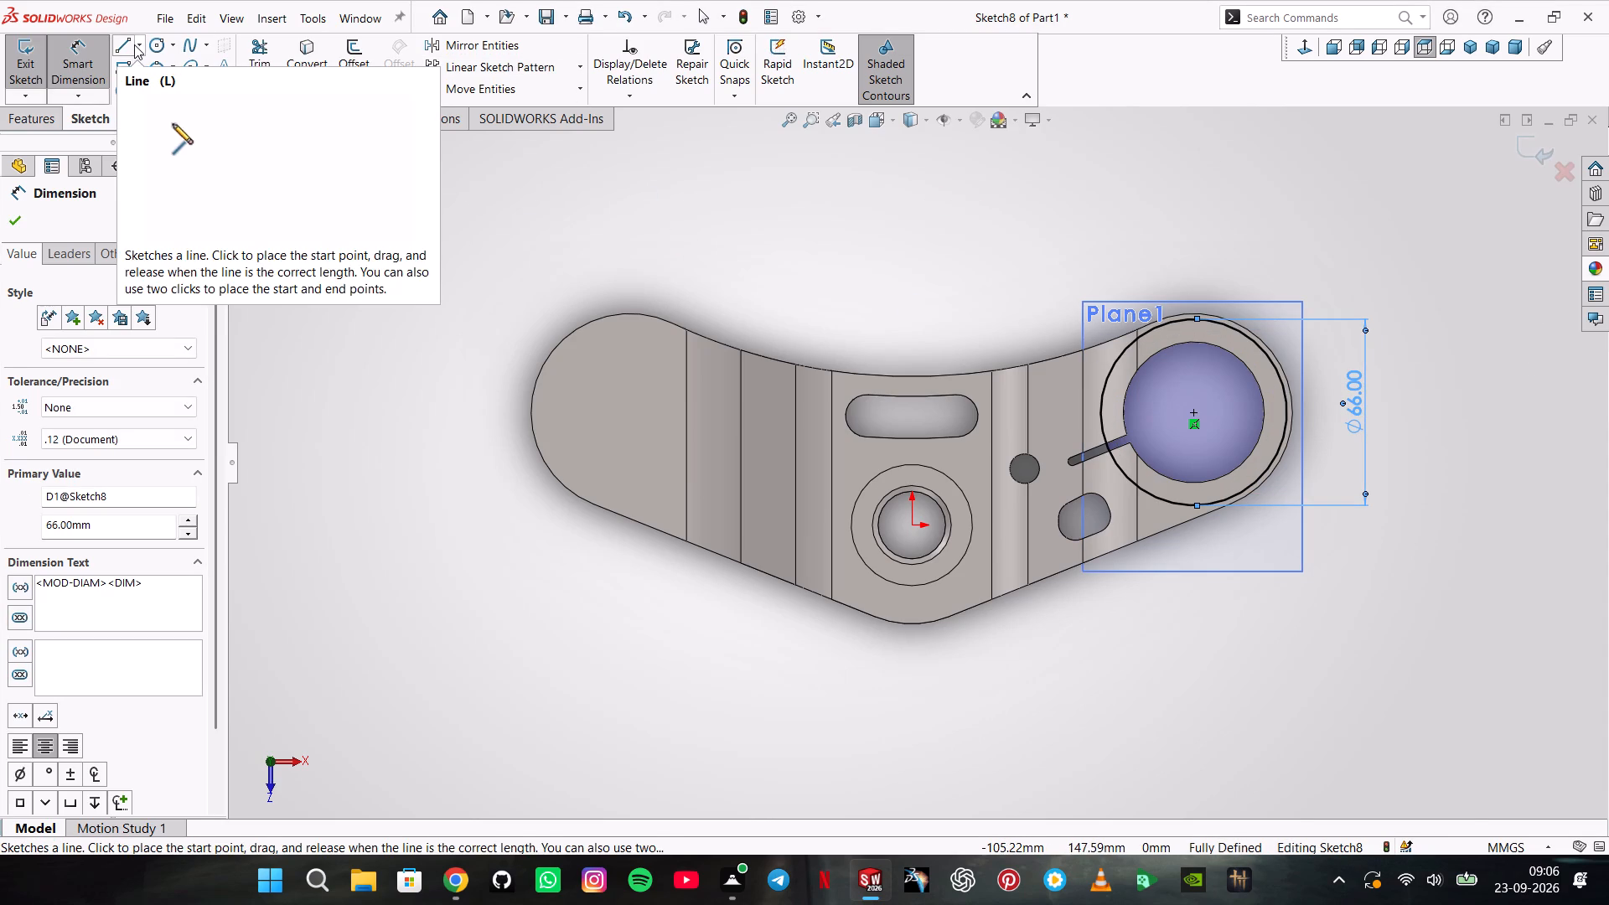
pyautogui.click(126, 83)
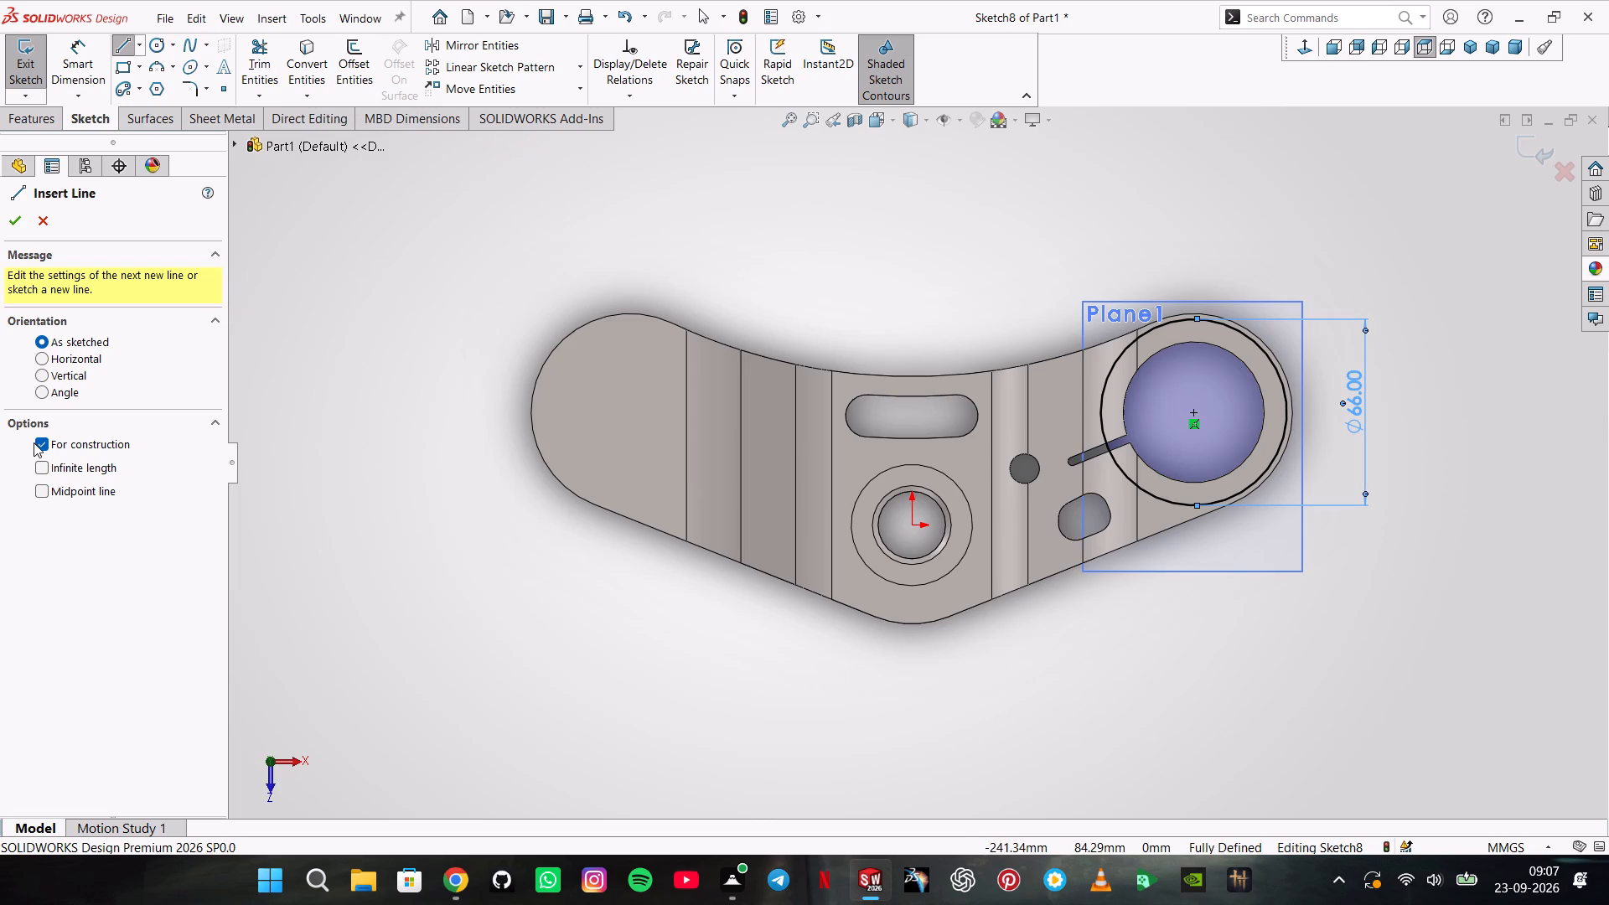
pyautogui.click(49, 468)
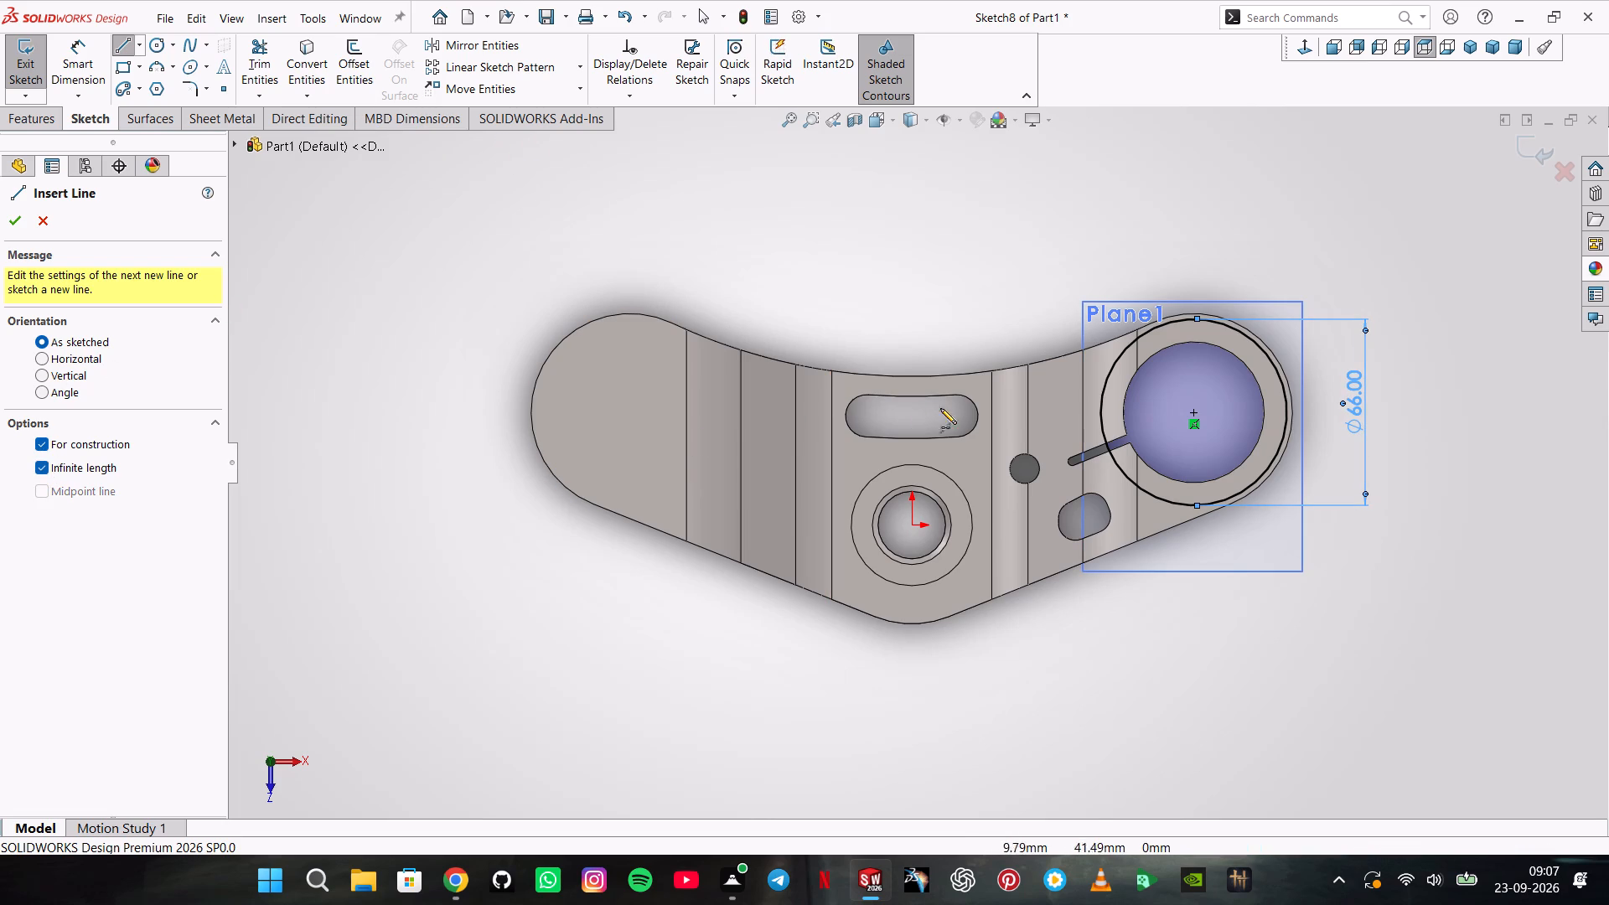
pyautogui.click(1197, 414)
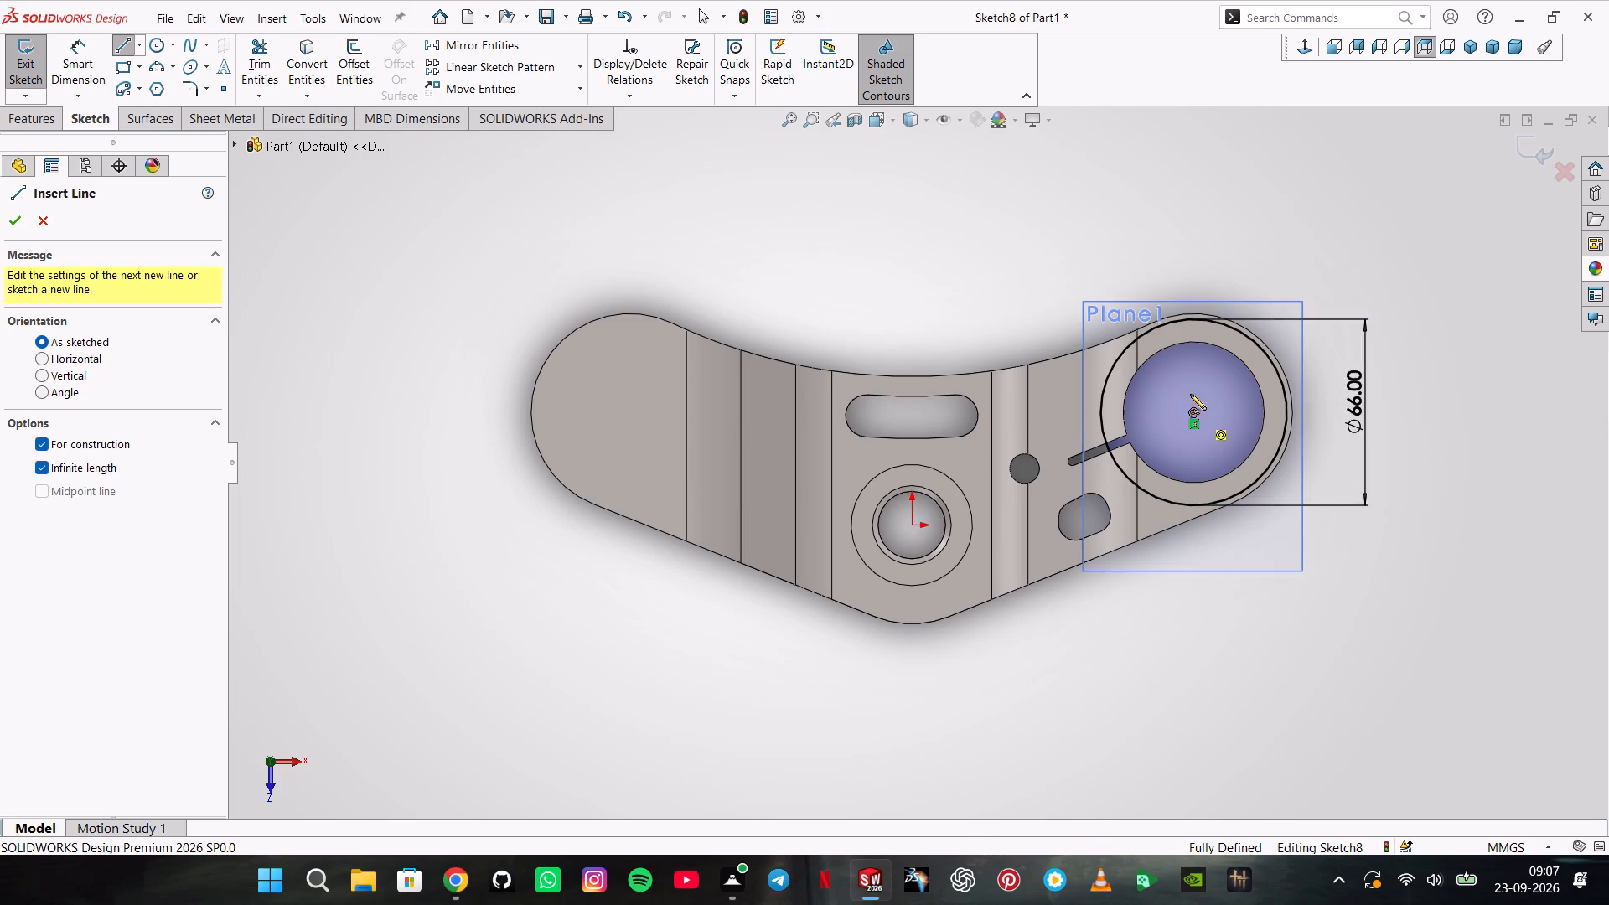
pyautogui.click(1194, 282)
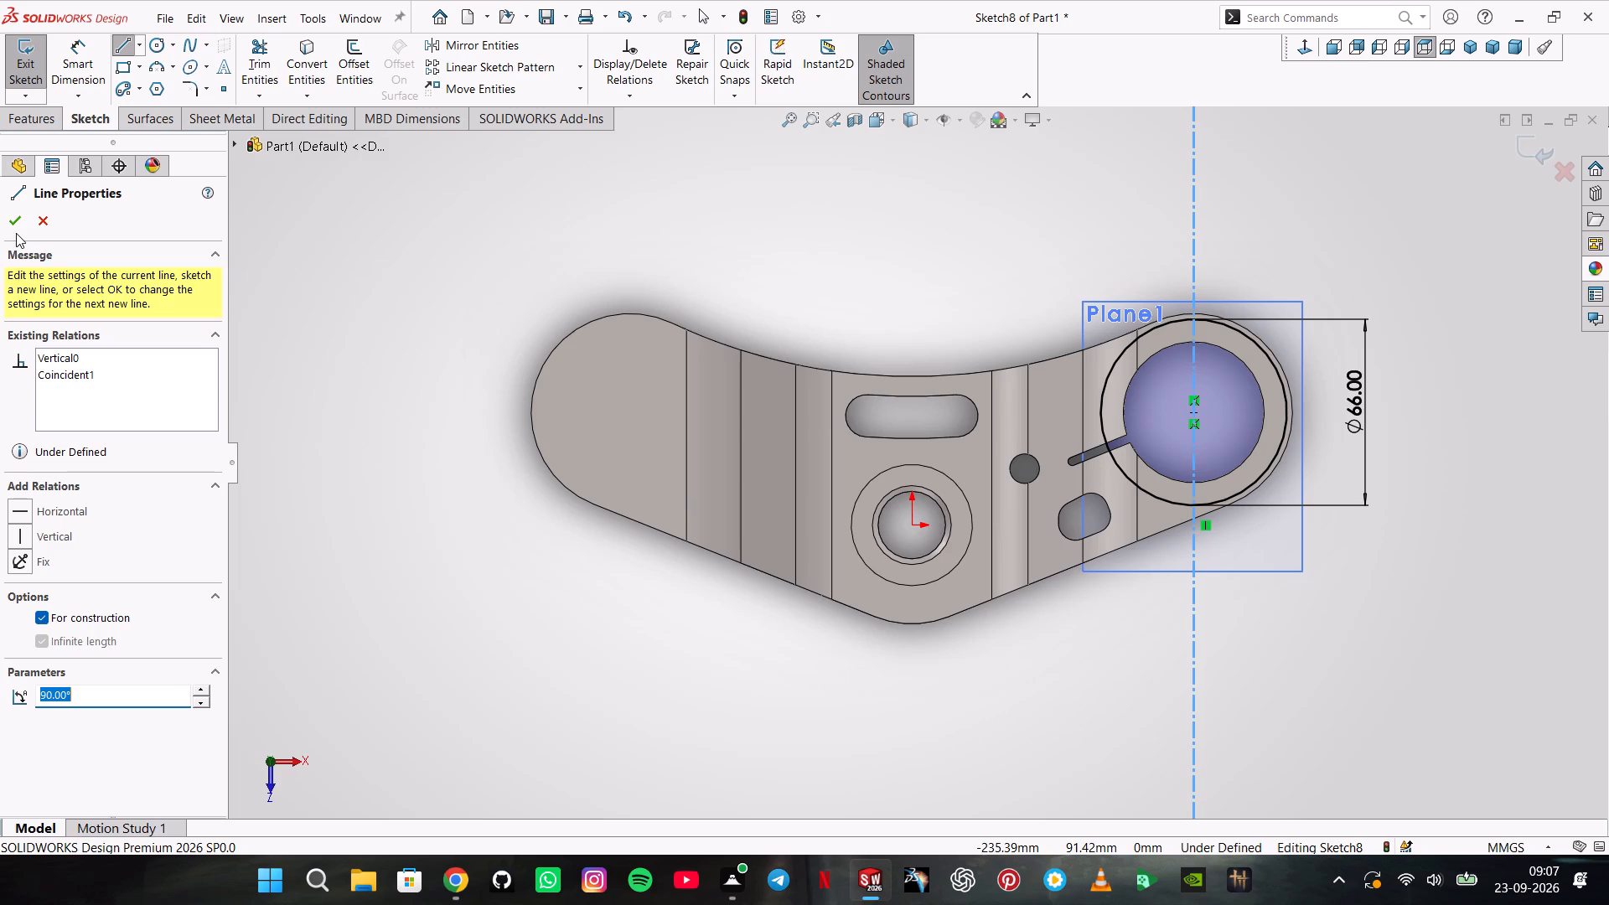
pyautogui.click(11, 224)
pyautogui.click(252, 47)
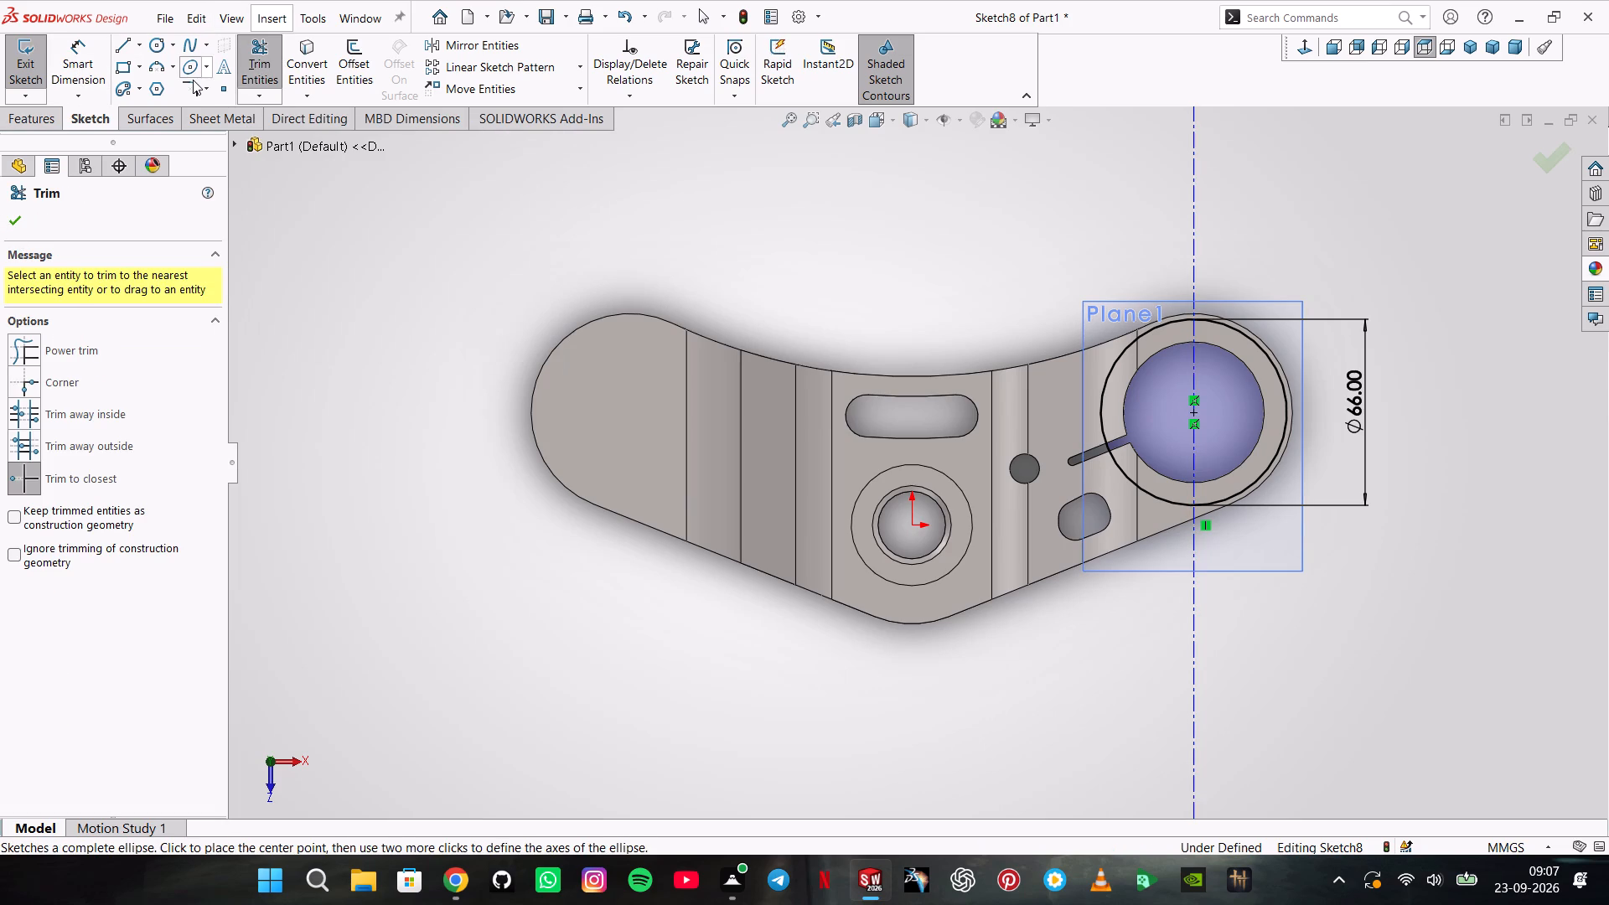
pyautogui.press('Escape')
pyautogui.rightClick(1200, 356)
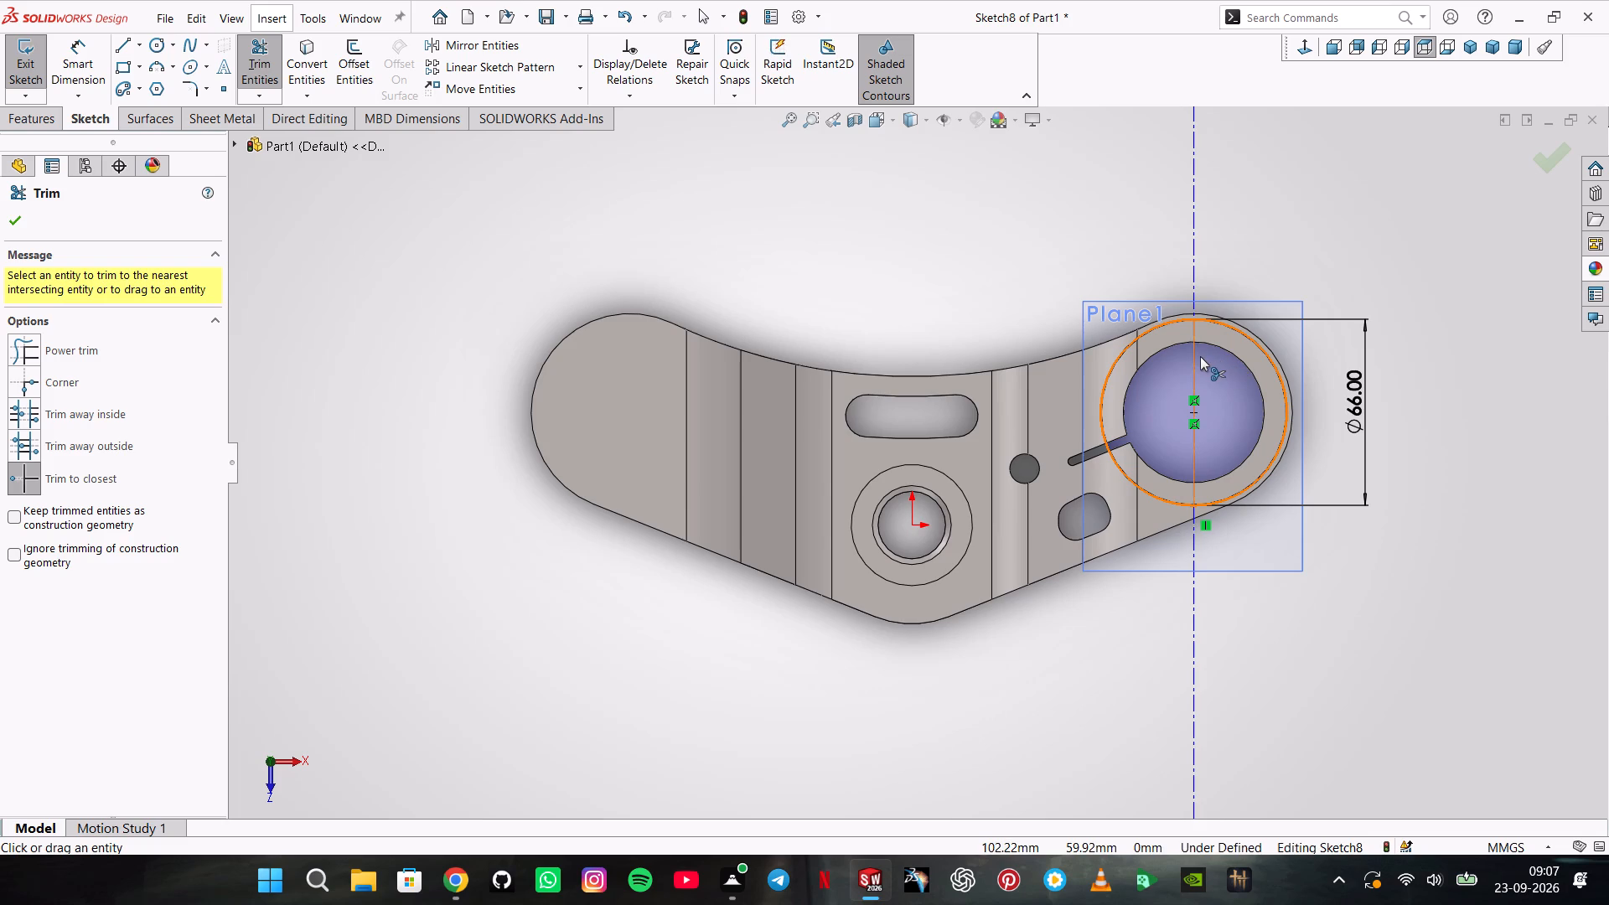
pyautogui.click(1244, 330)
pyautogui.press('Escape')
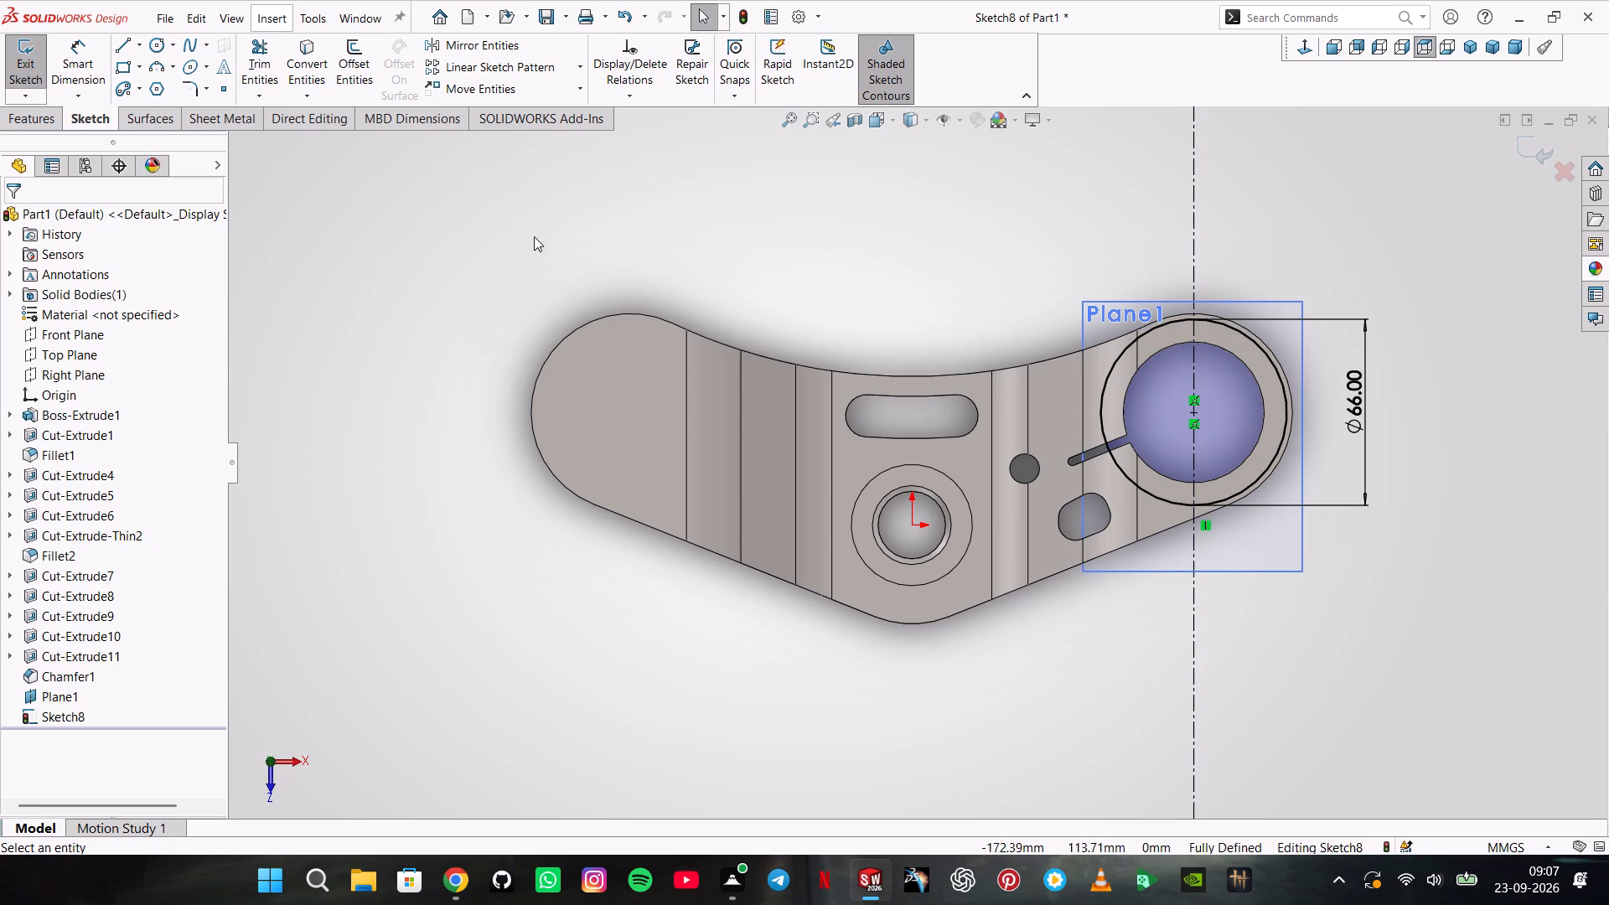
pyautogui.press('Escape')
# Convert the vertical construction line through the circle's centre into a regular sketch line.
pyautogui.rightClick(1189, 239)
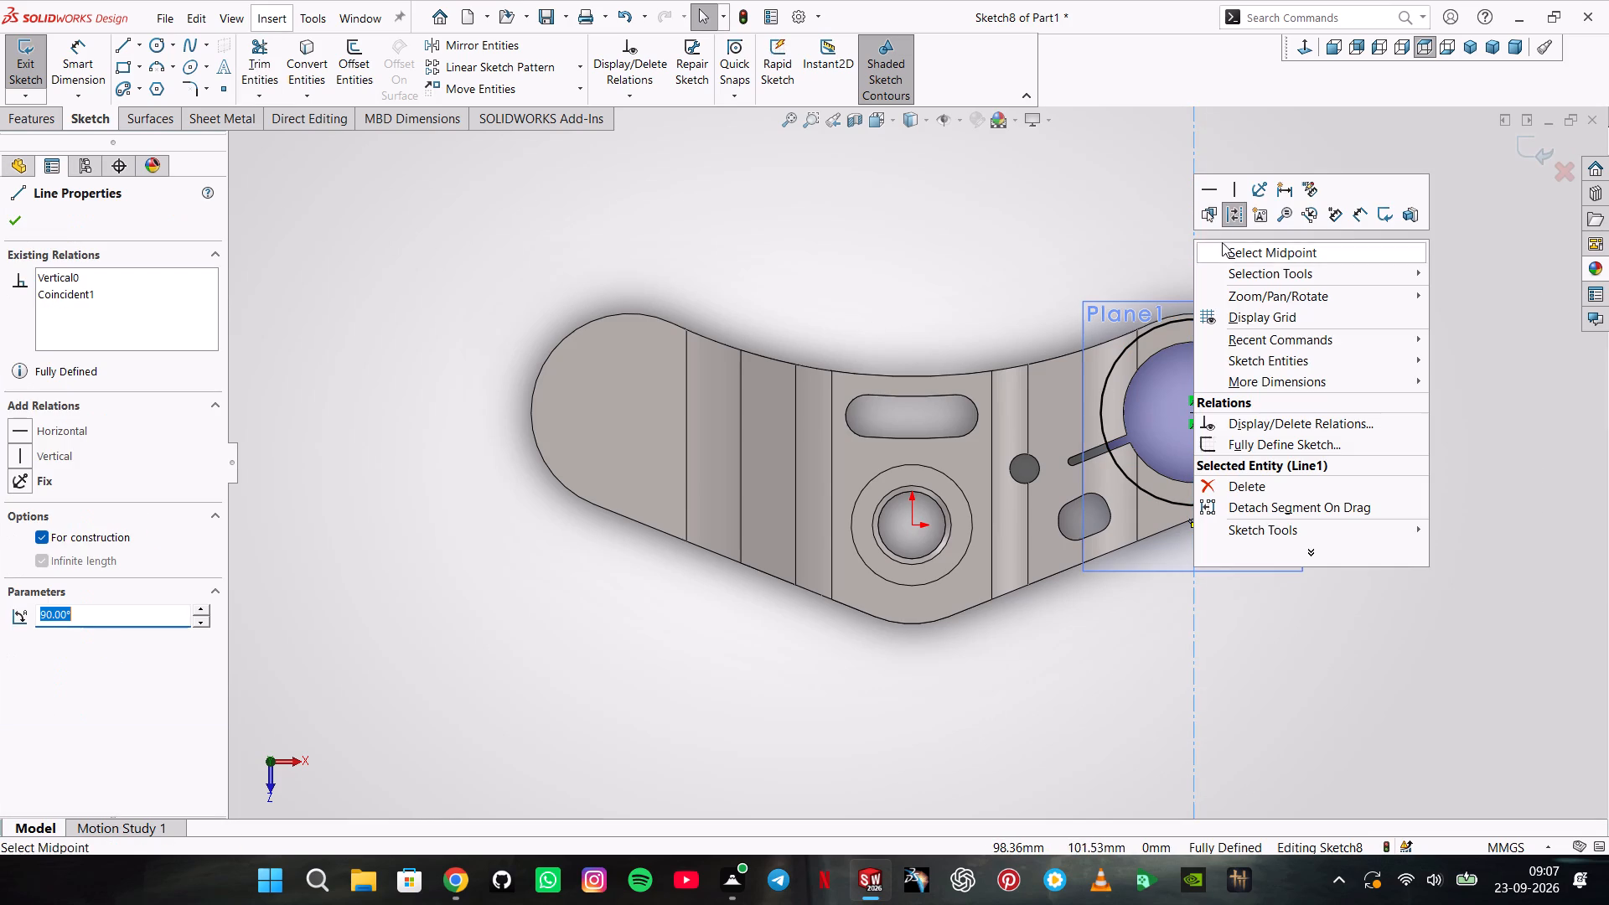
pyautogui.click(1234, 223)
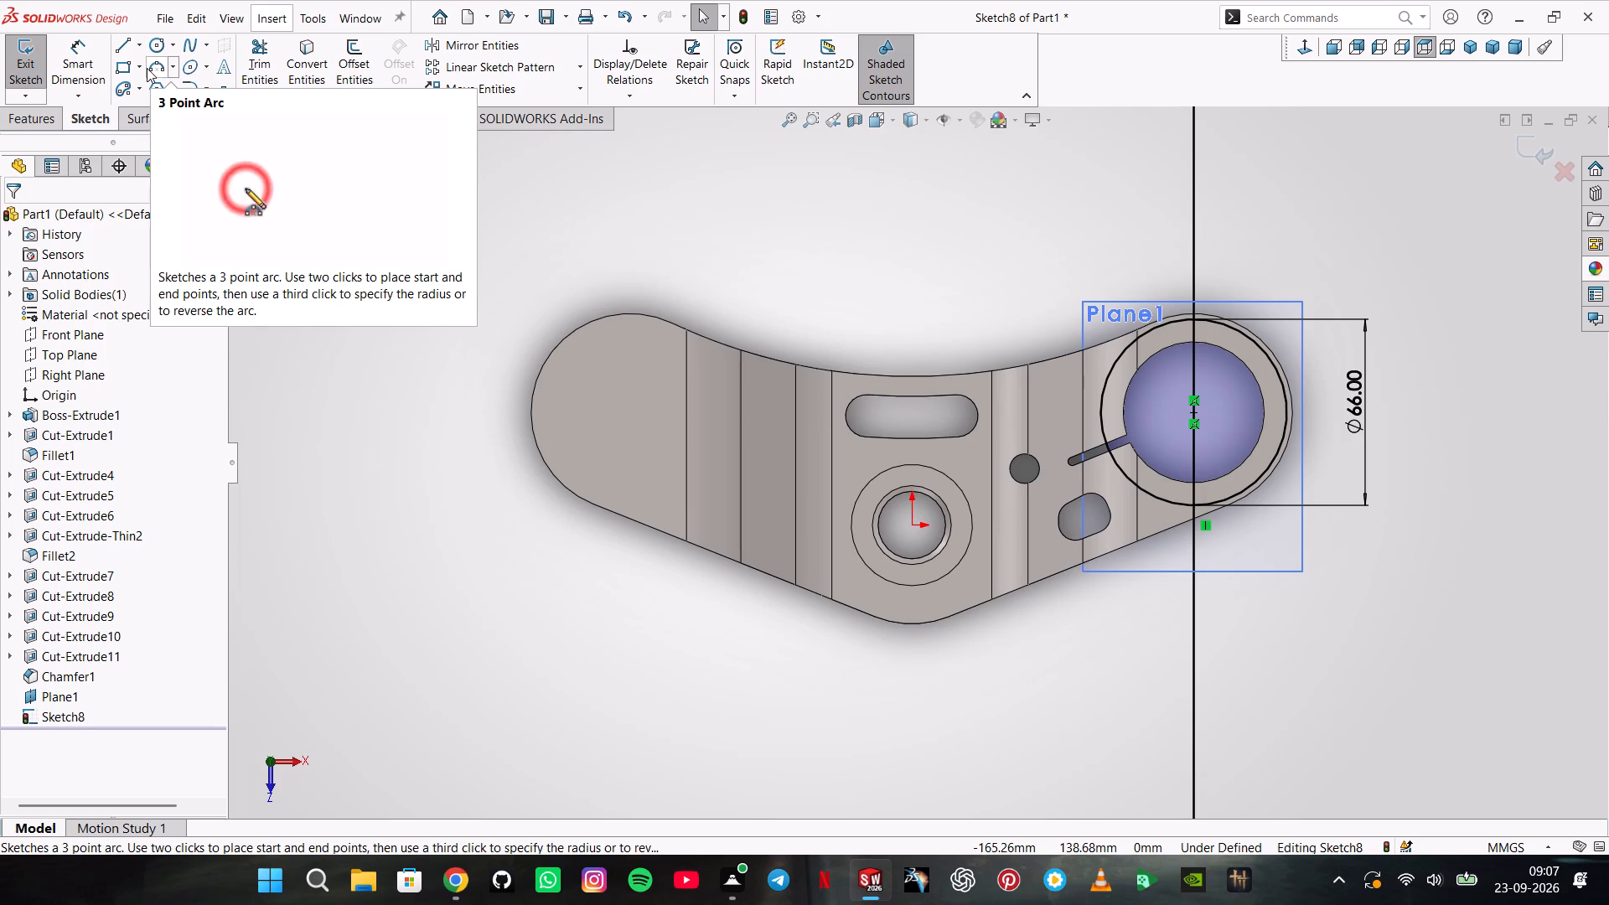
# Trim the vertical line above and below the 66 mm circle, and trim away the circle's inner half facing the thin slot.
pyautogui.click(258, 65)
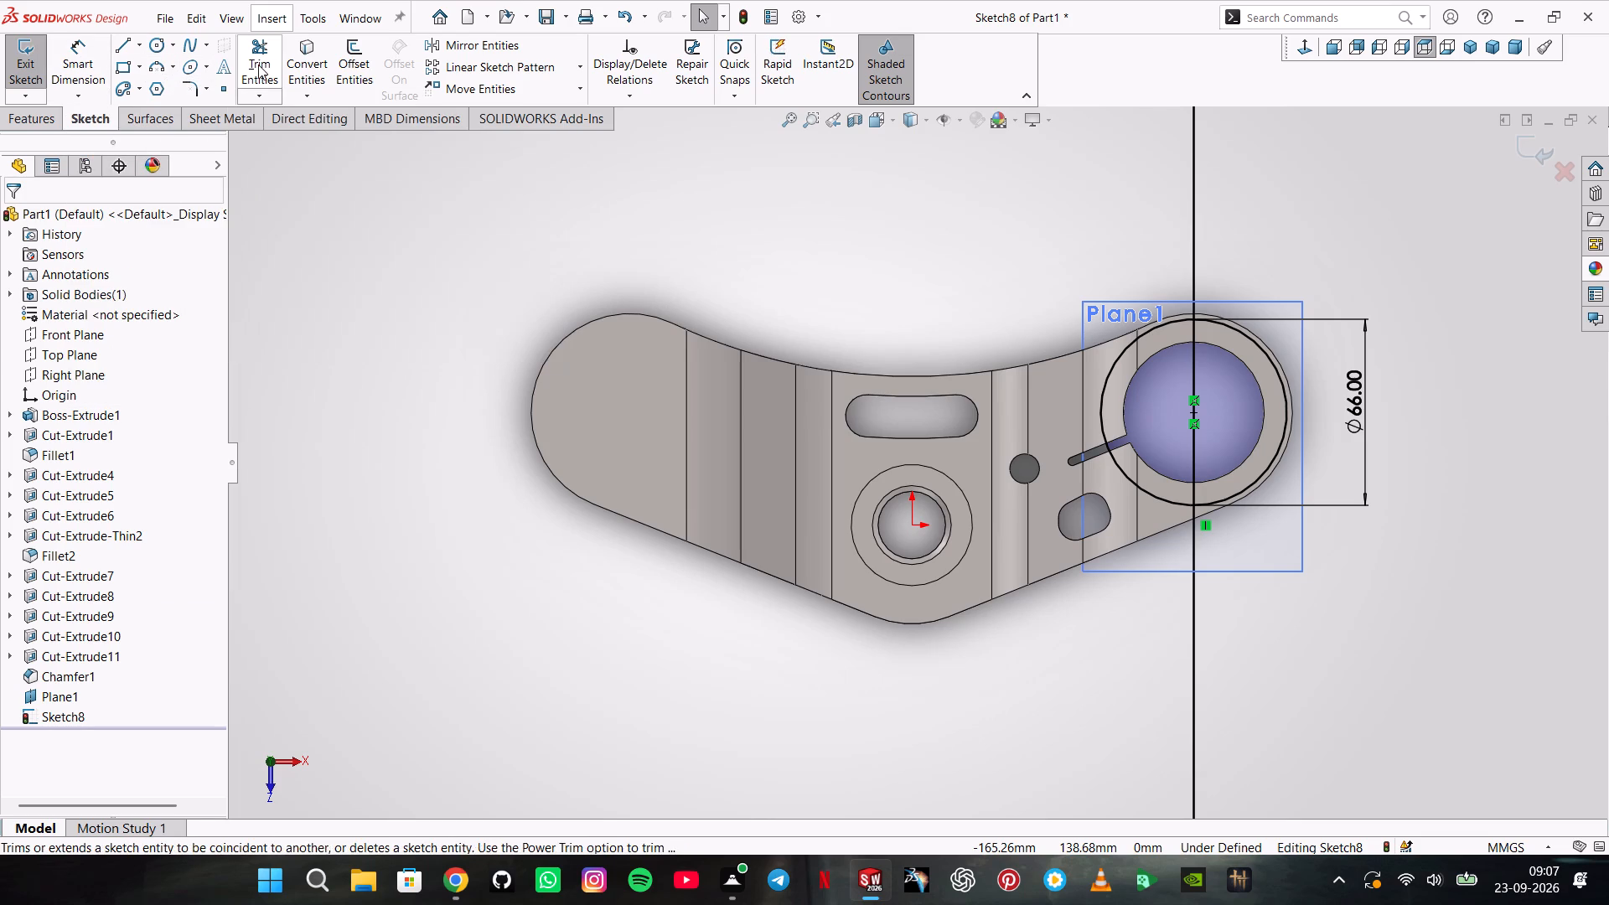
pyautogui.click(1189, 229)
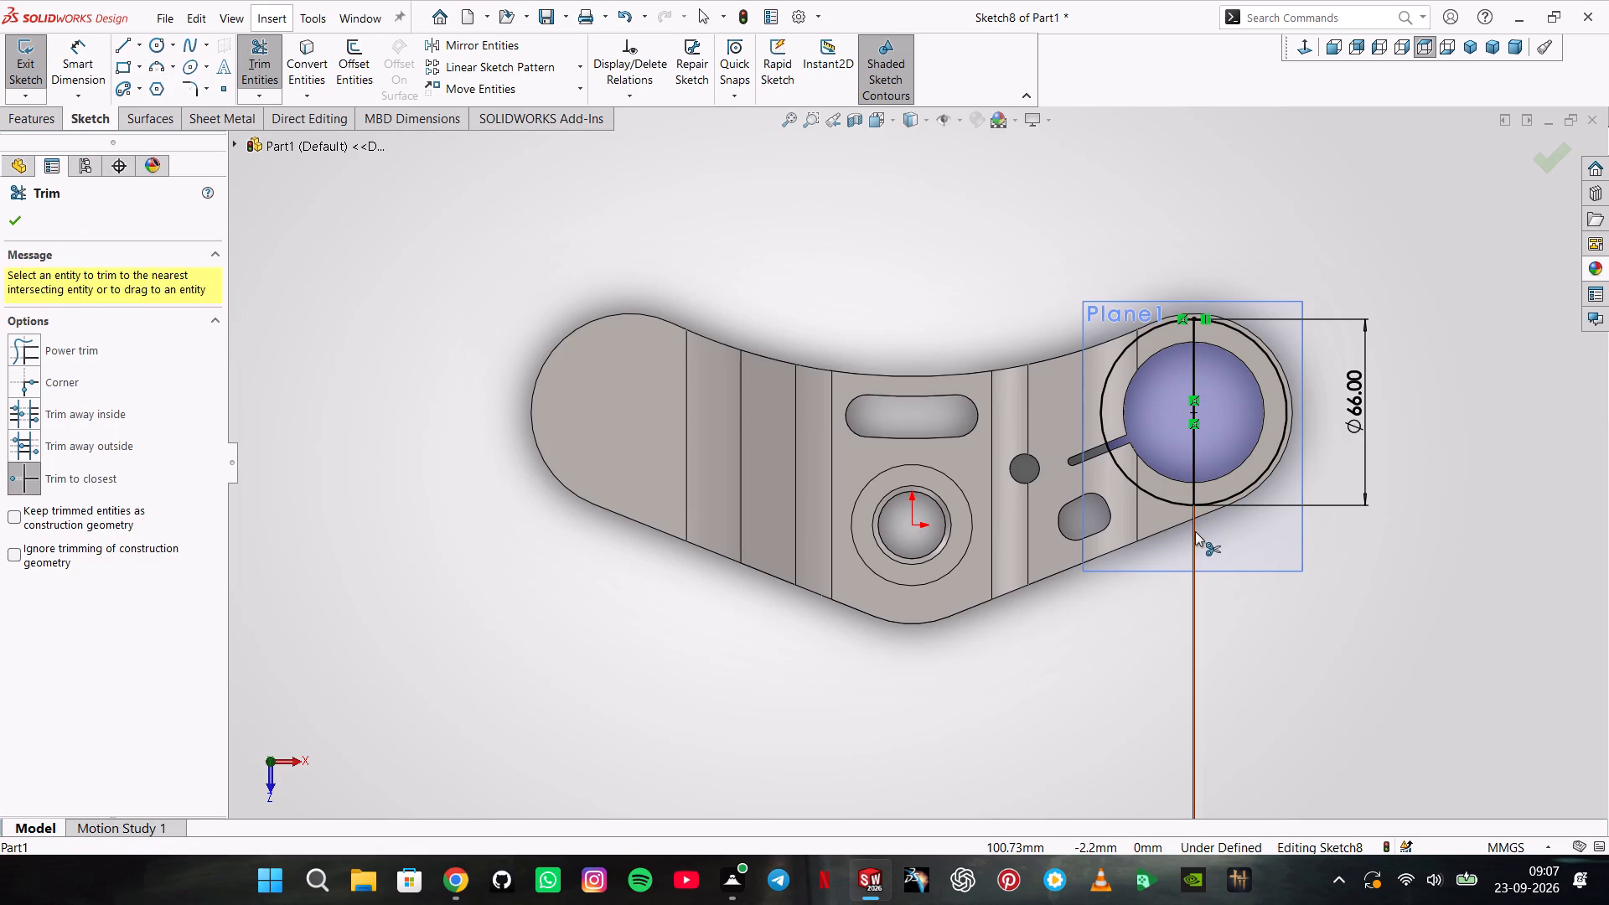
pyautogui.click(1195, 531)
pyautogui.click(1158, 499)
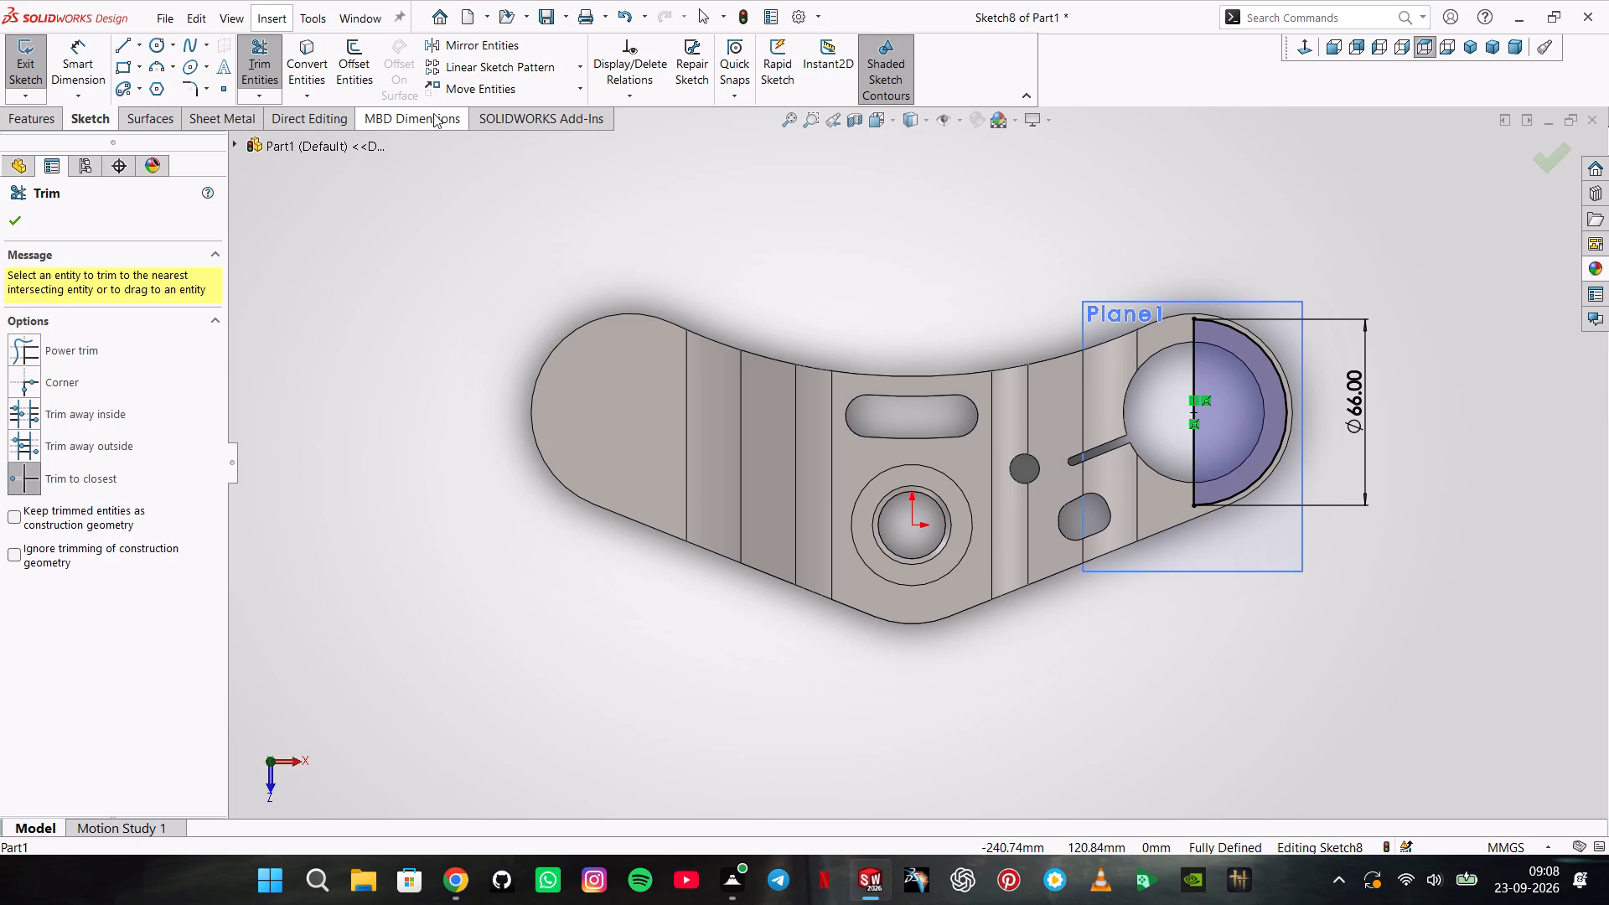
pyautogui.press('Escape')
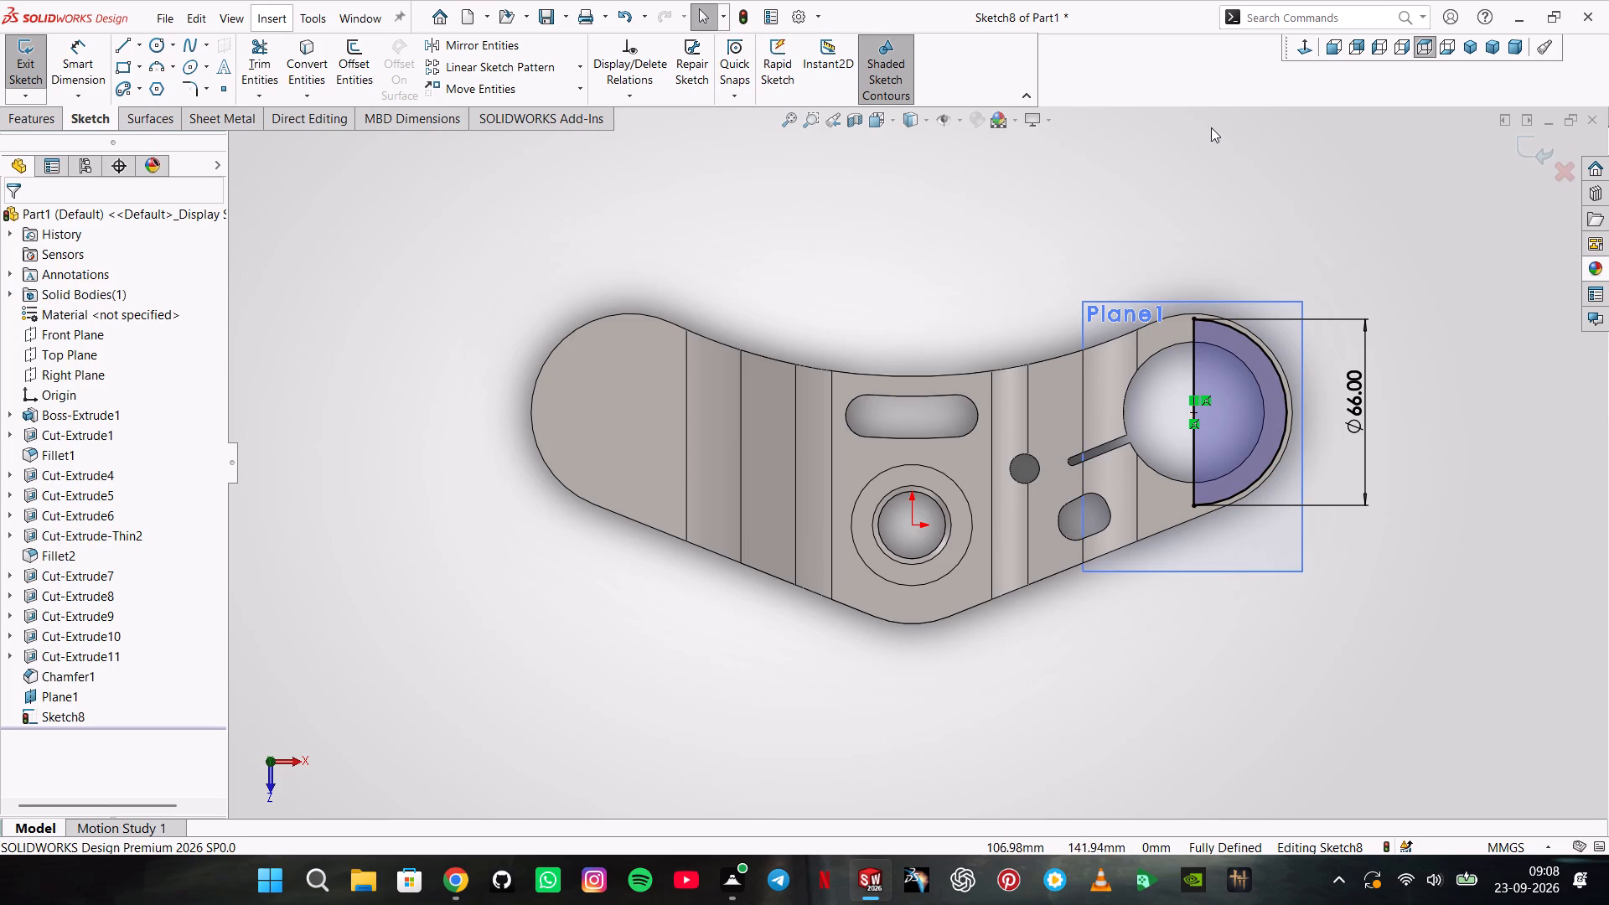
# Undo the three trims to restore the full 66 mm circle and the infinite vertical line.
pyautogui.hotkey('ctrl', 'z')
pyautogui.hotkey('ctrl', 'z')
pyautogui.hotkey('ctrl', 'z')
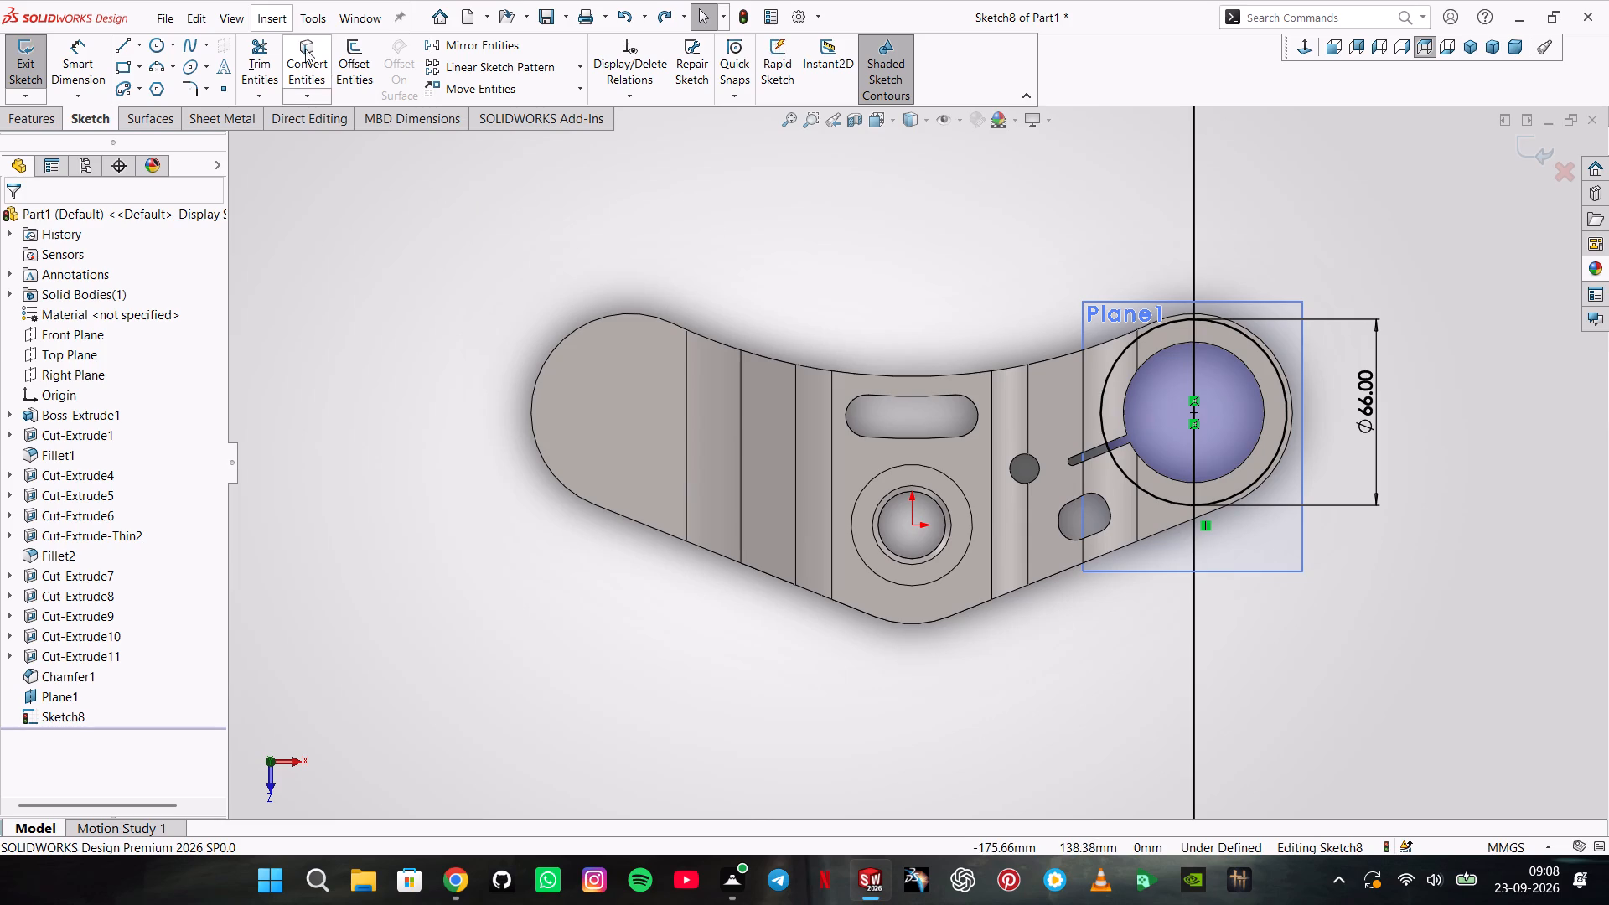
# Convert the lobe's outer arc edge and the adjoining straight lower edge into sketch entities.
pyautogui.click(291, 47)
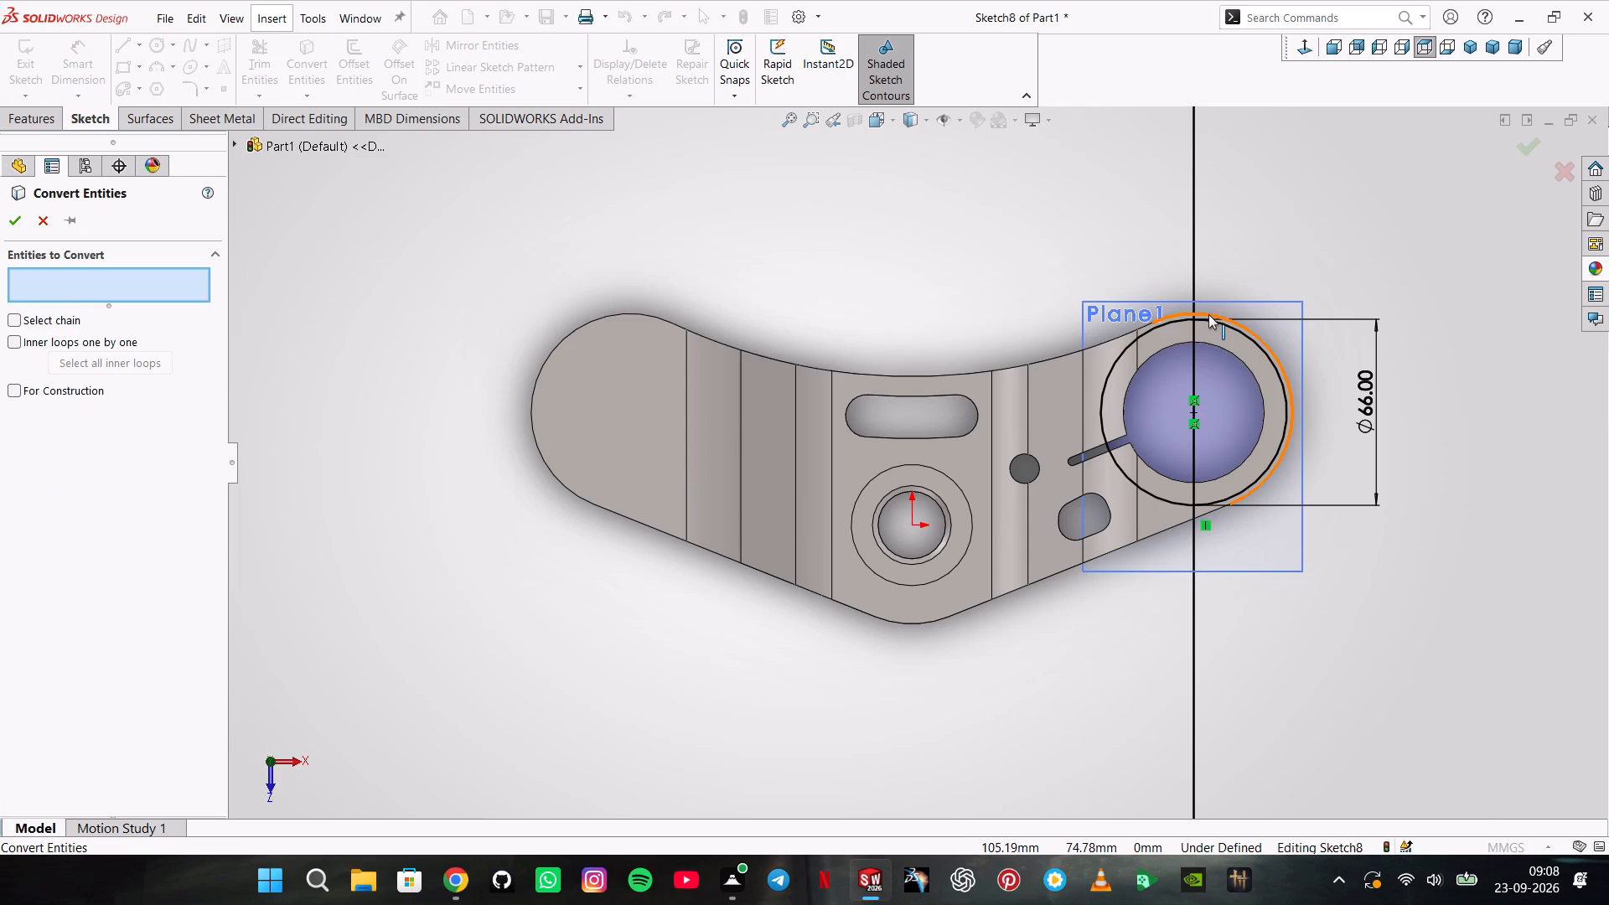
pyautogui.click(1208, 314)
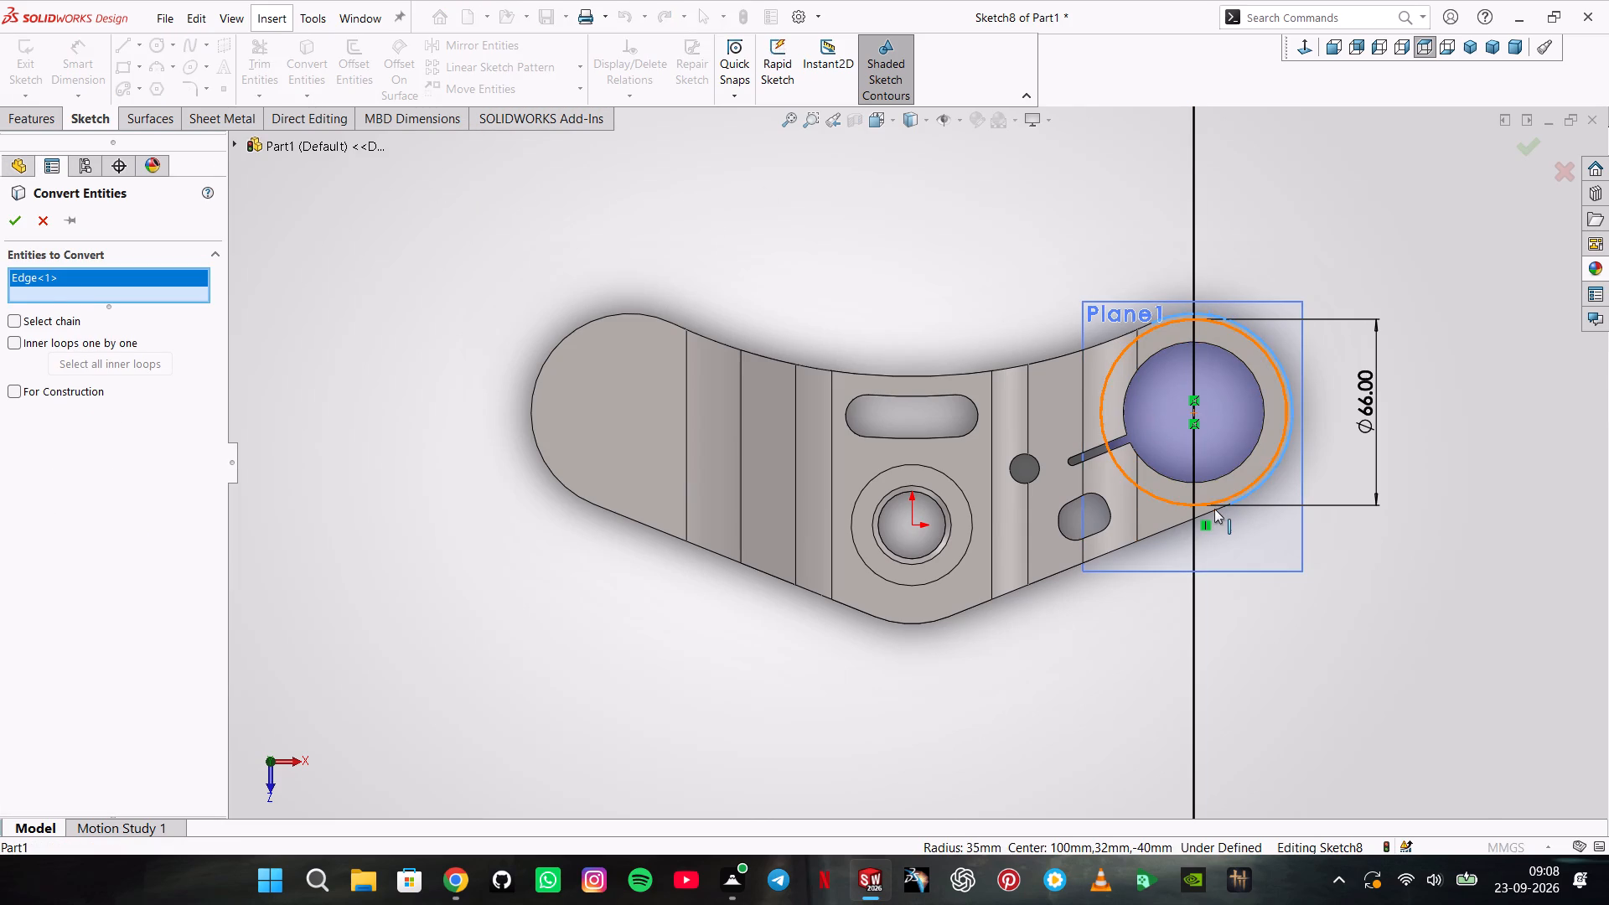
pyautogui.click(1214, 512)
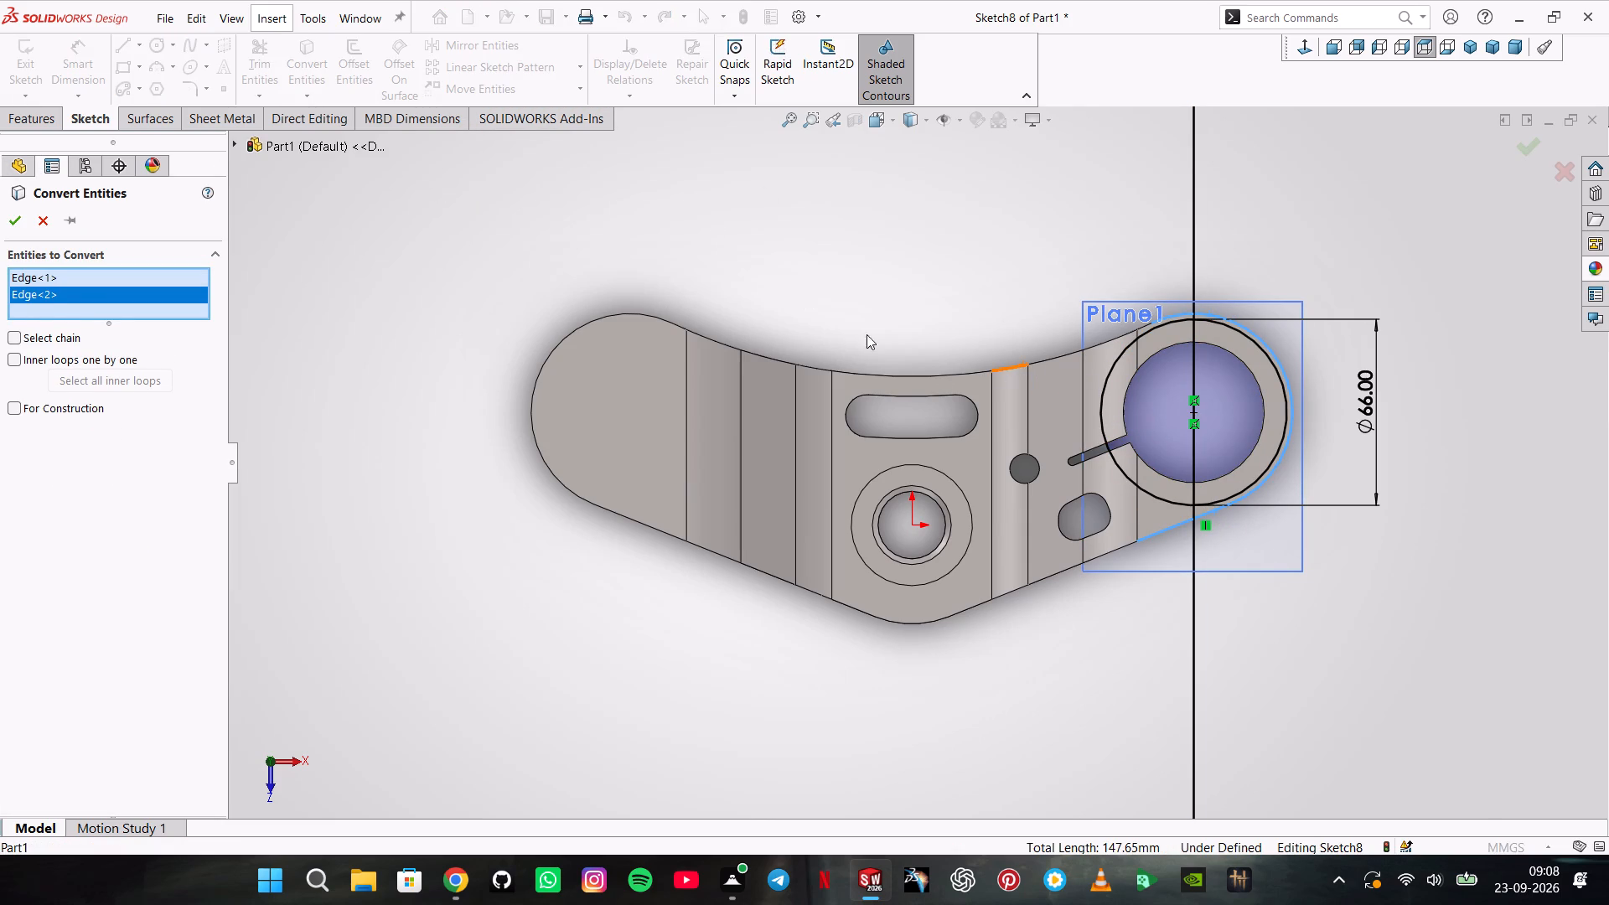
pyautogui.click(17, 215)
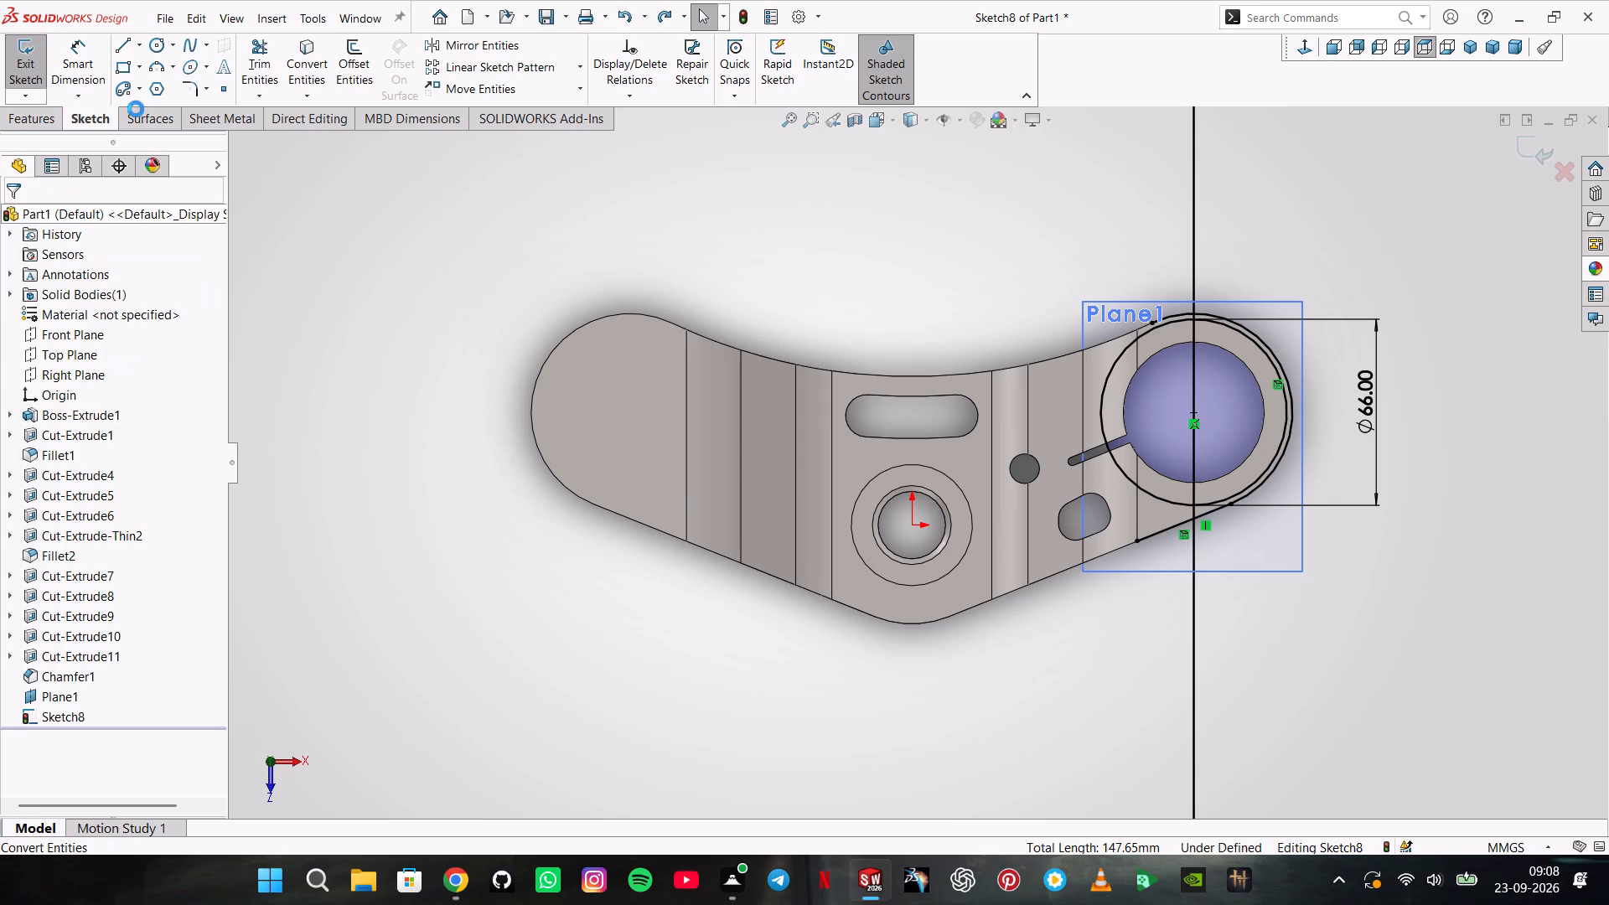
# Trim the vertical line beyond the lobe outline at both ends, and trim away the 66 mm circle's half facing the thin slot.
pyautogui.click(246, 54)
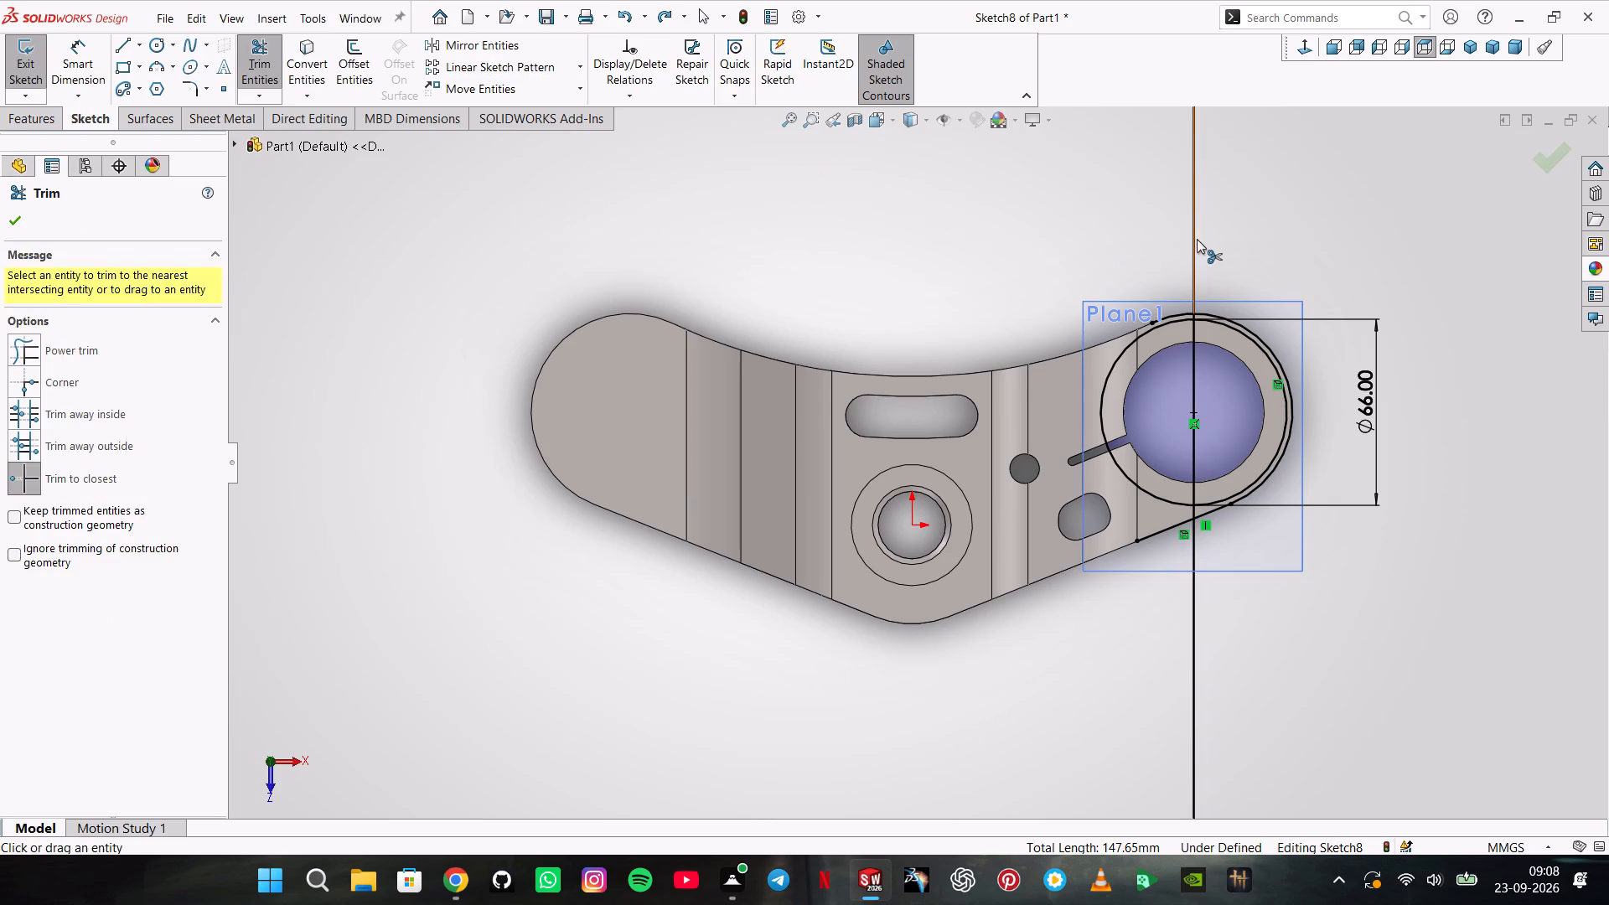
pyautogui.click(1197, 239)
pyautogui.click(1123, 349)
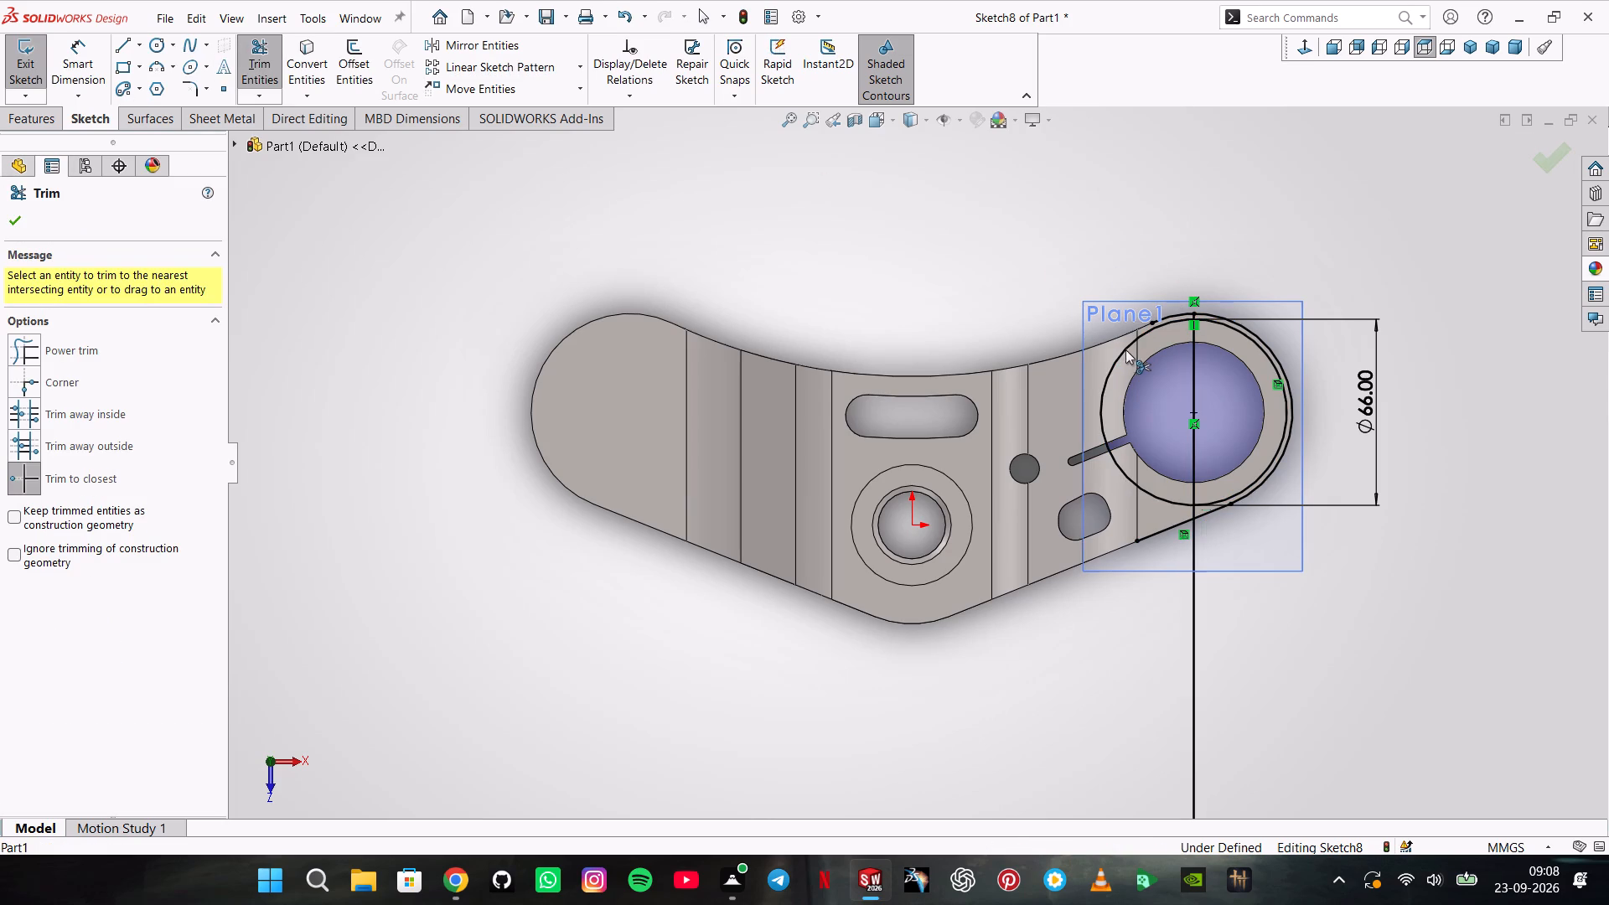
pyautogui.click(1192, 540)
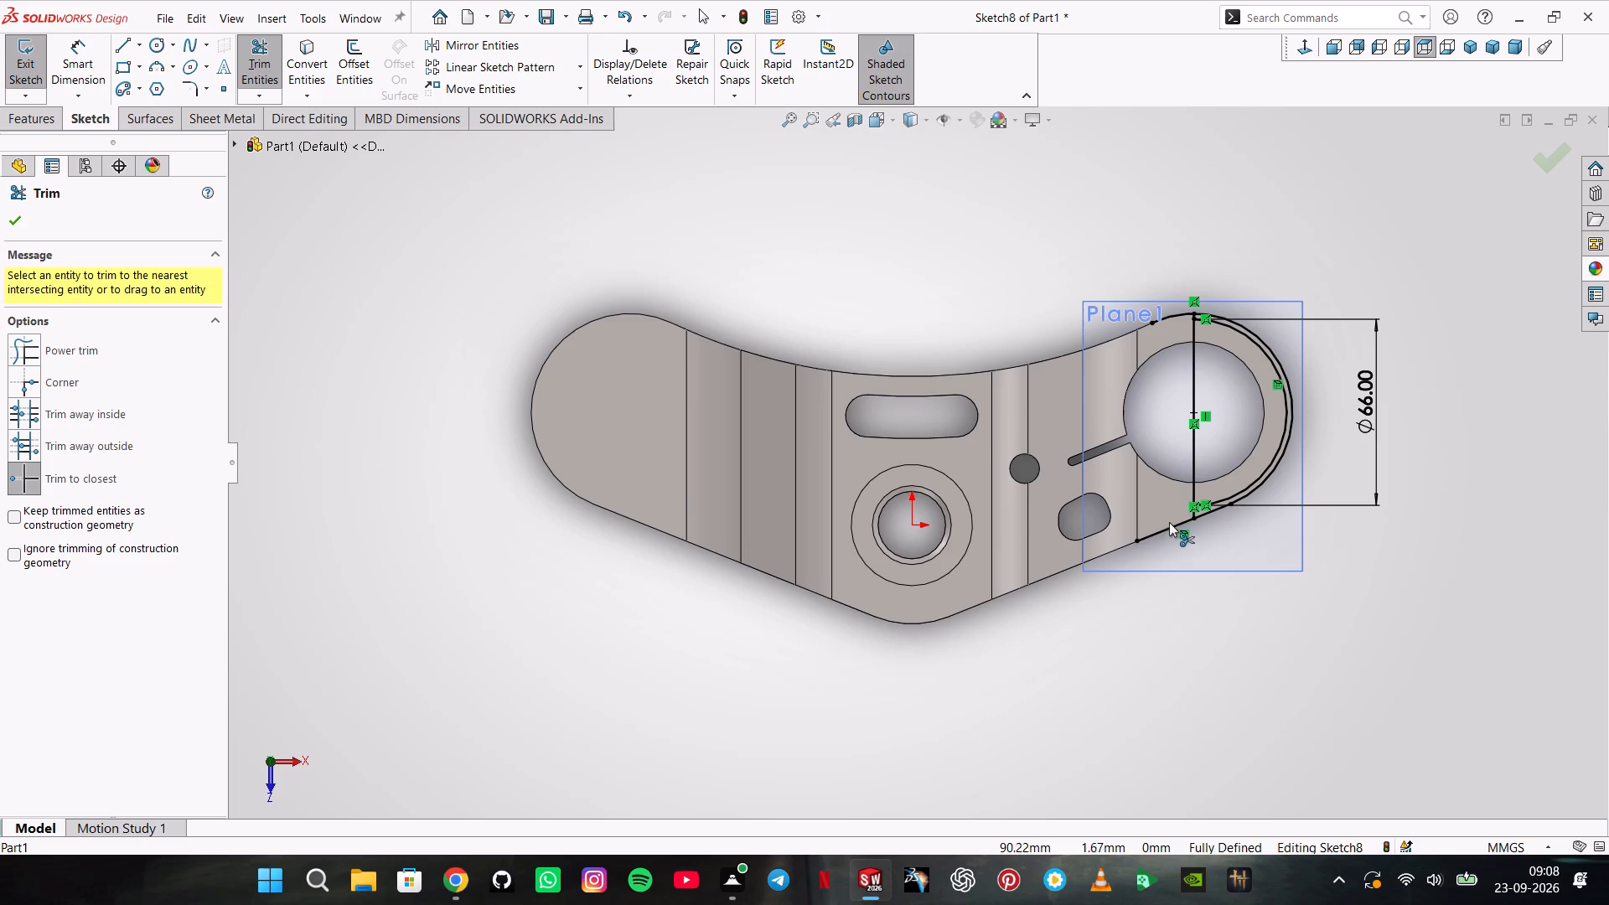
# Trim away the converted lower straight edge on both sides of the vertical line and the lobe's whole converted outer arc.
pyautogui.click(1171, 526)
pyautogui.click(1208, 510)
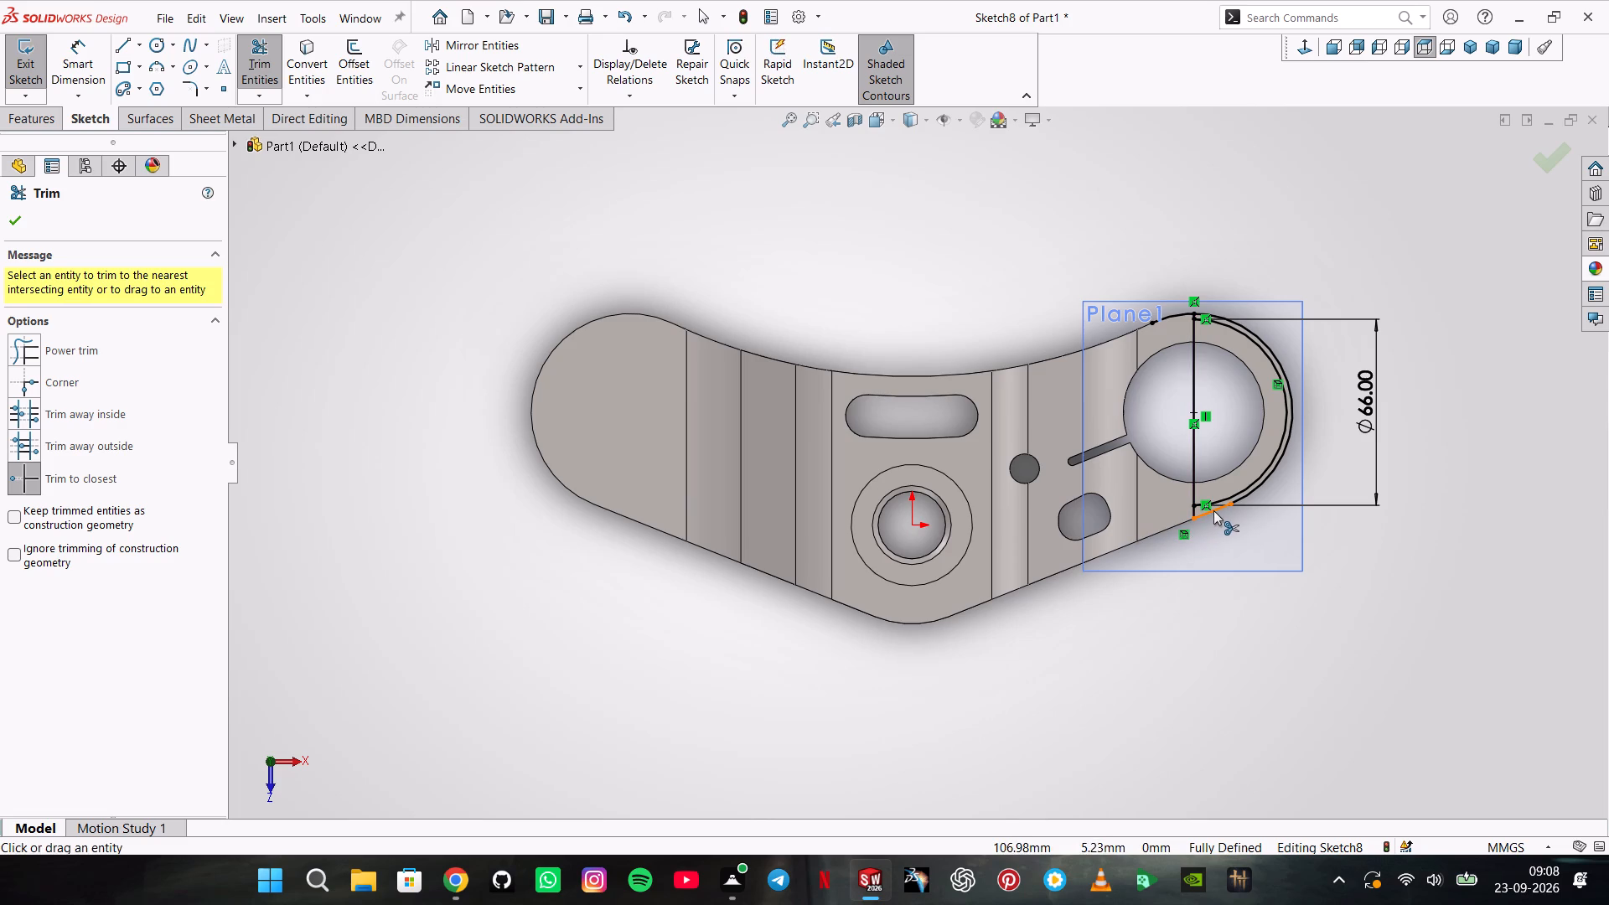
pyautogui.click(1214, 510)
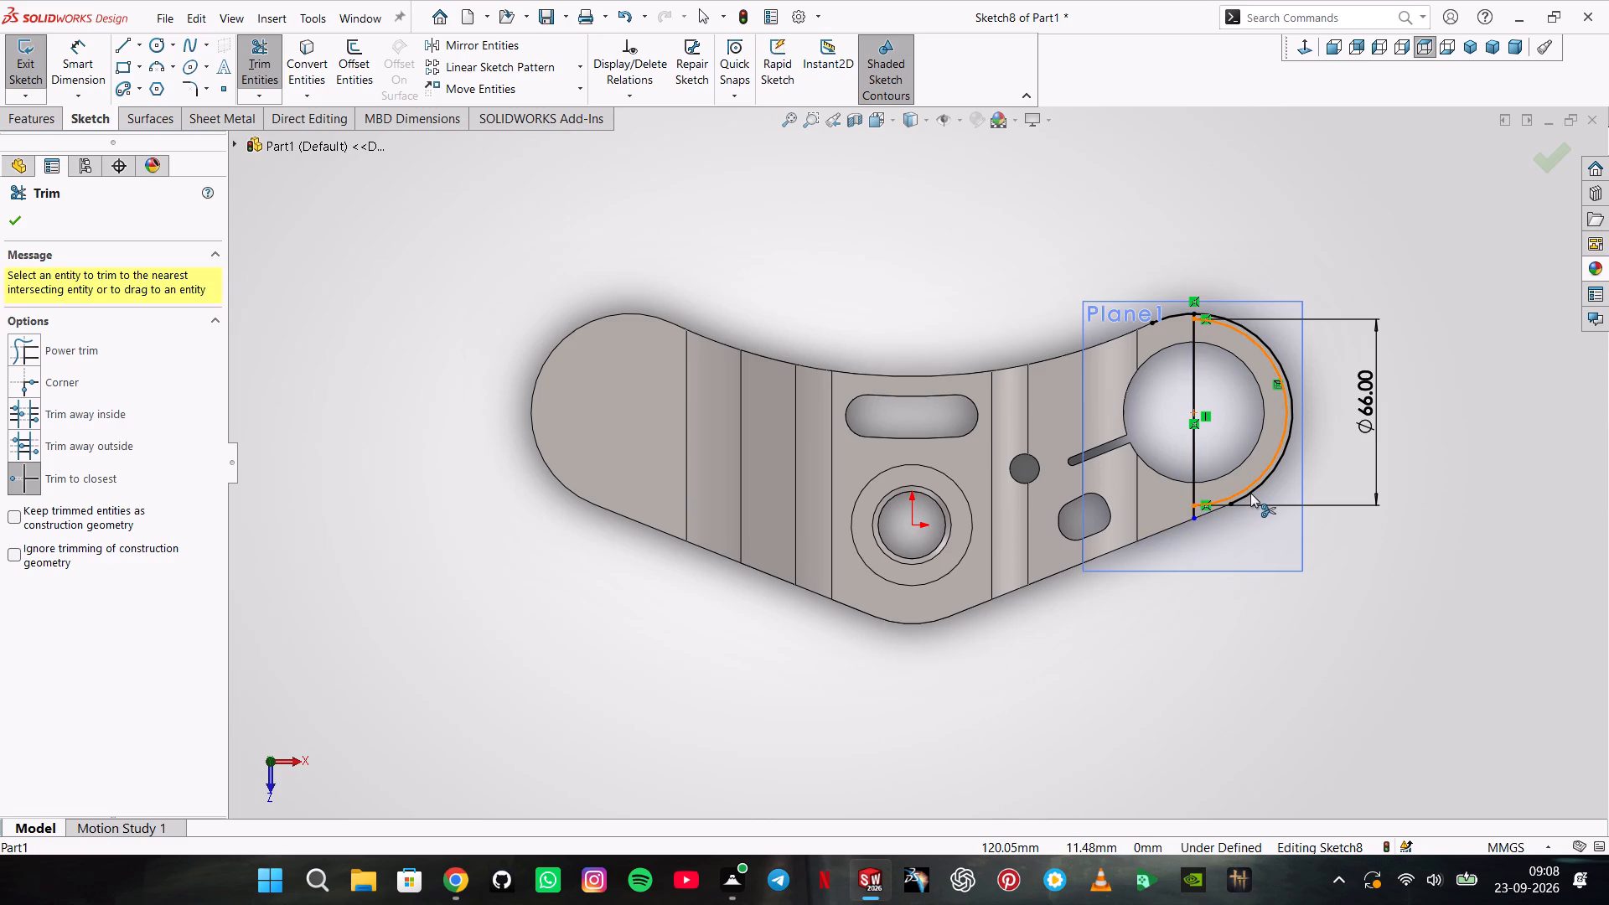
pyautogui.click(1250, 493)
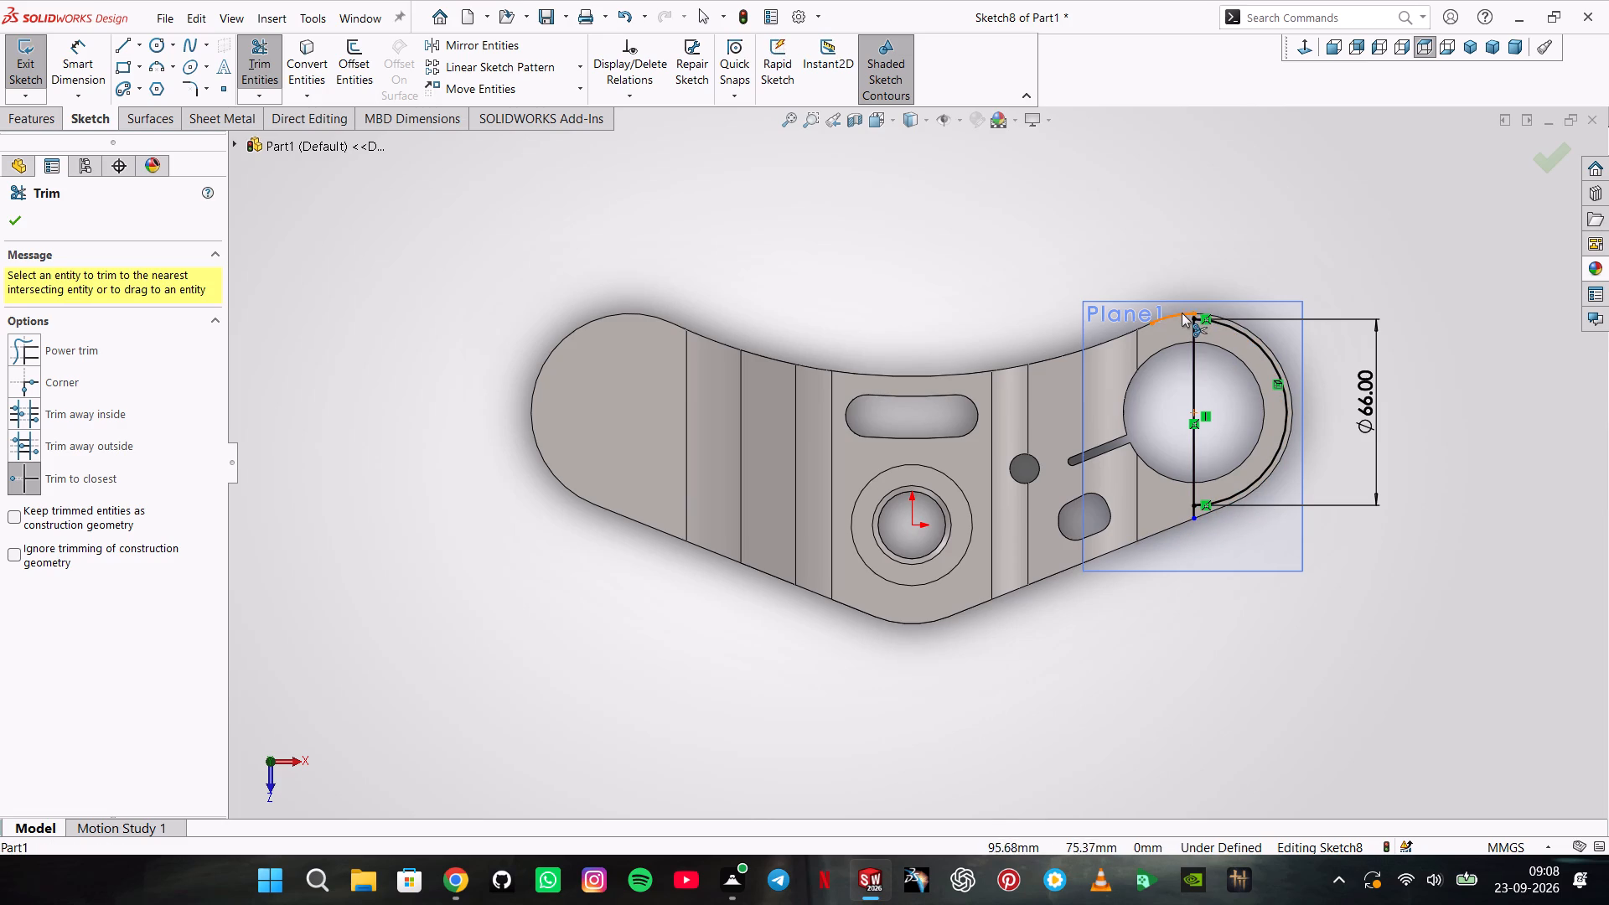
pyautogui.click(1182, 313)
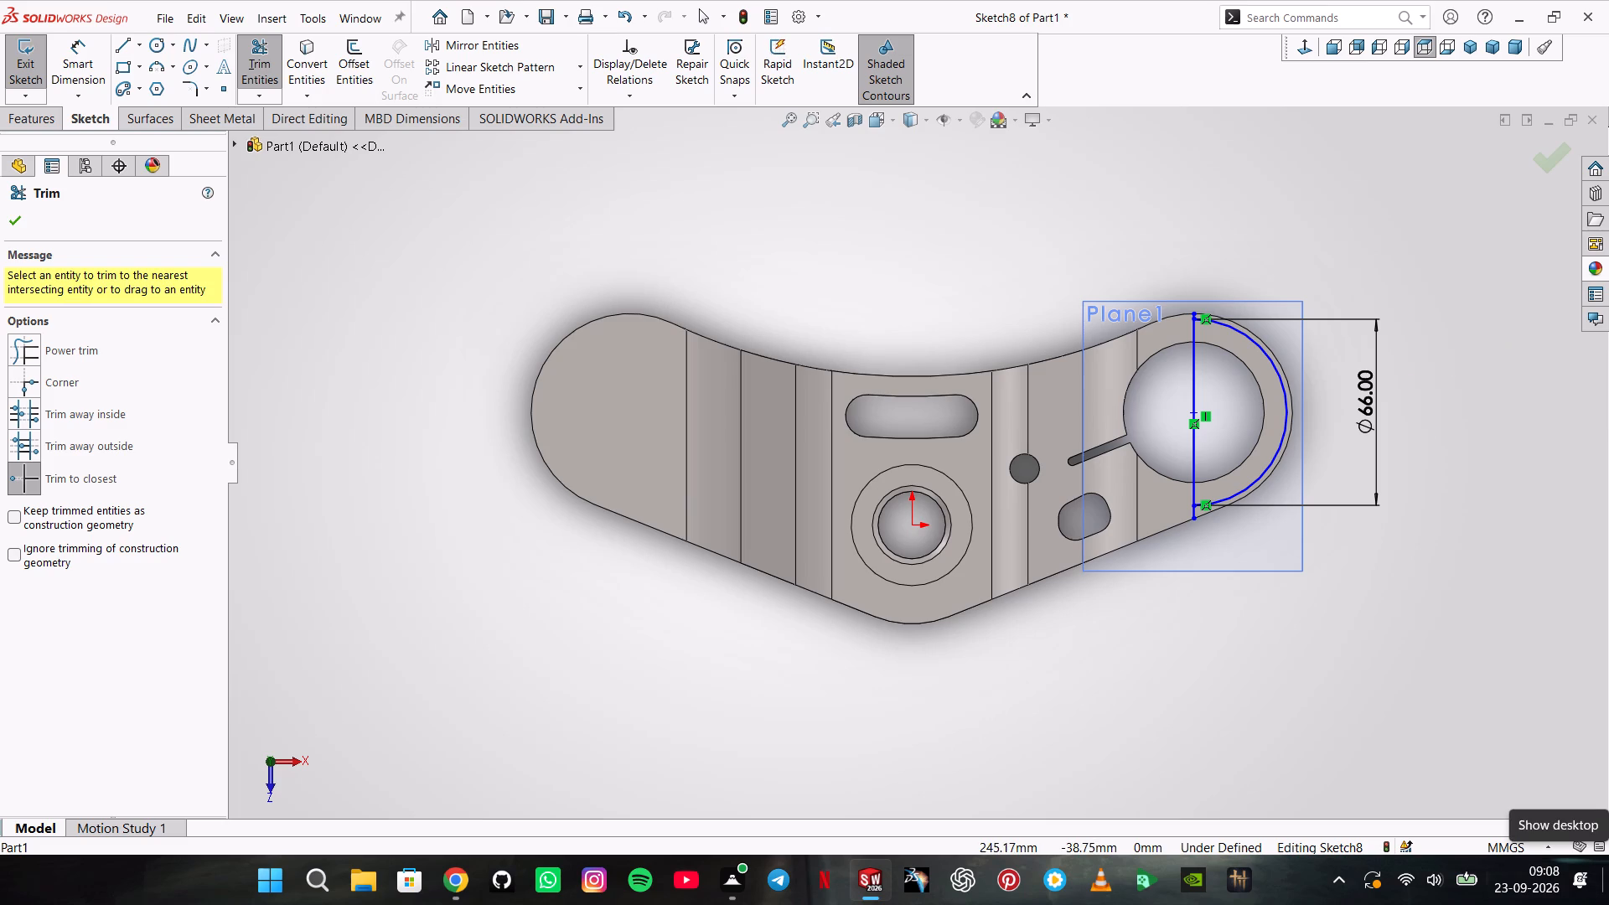
# Trim the vertical line's segment inside the 66 mm half circle, keeping trimmed entities as construction geometry.
pyautogui.scroll(-4, 1436, 901)
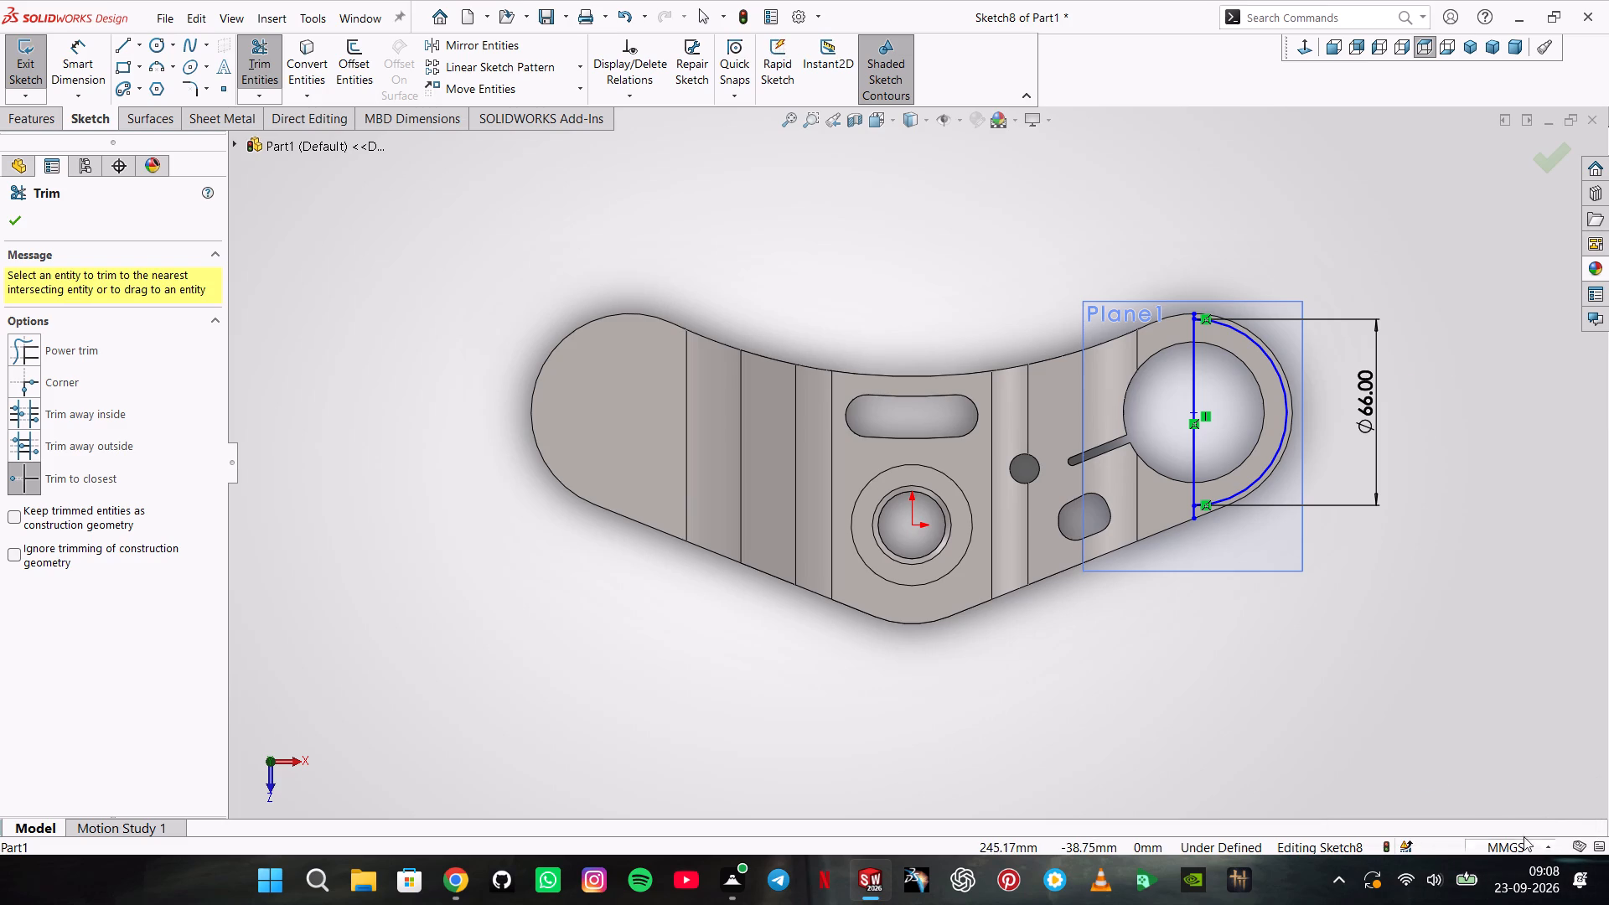
pyautogui.scroll(-6, 1158, 405)
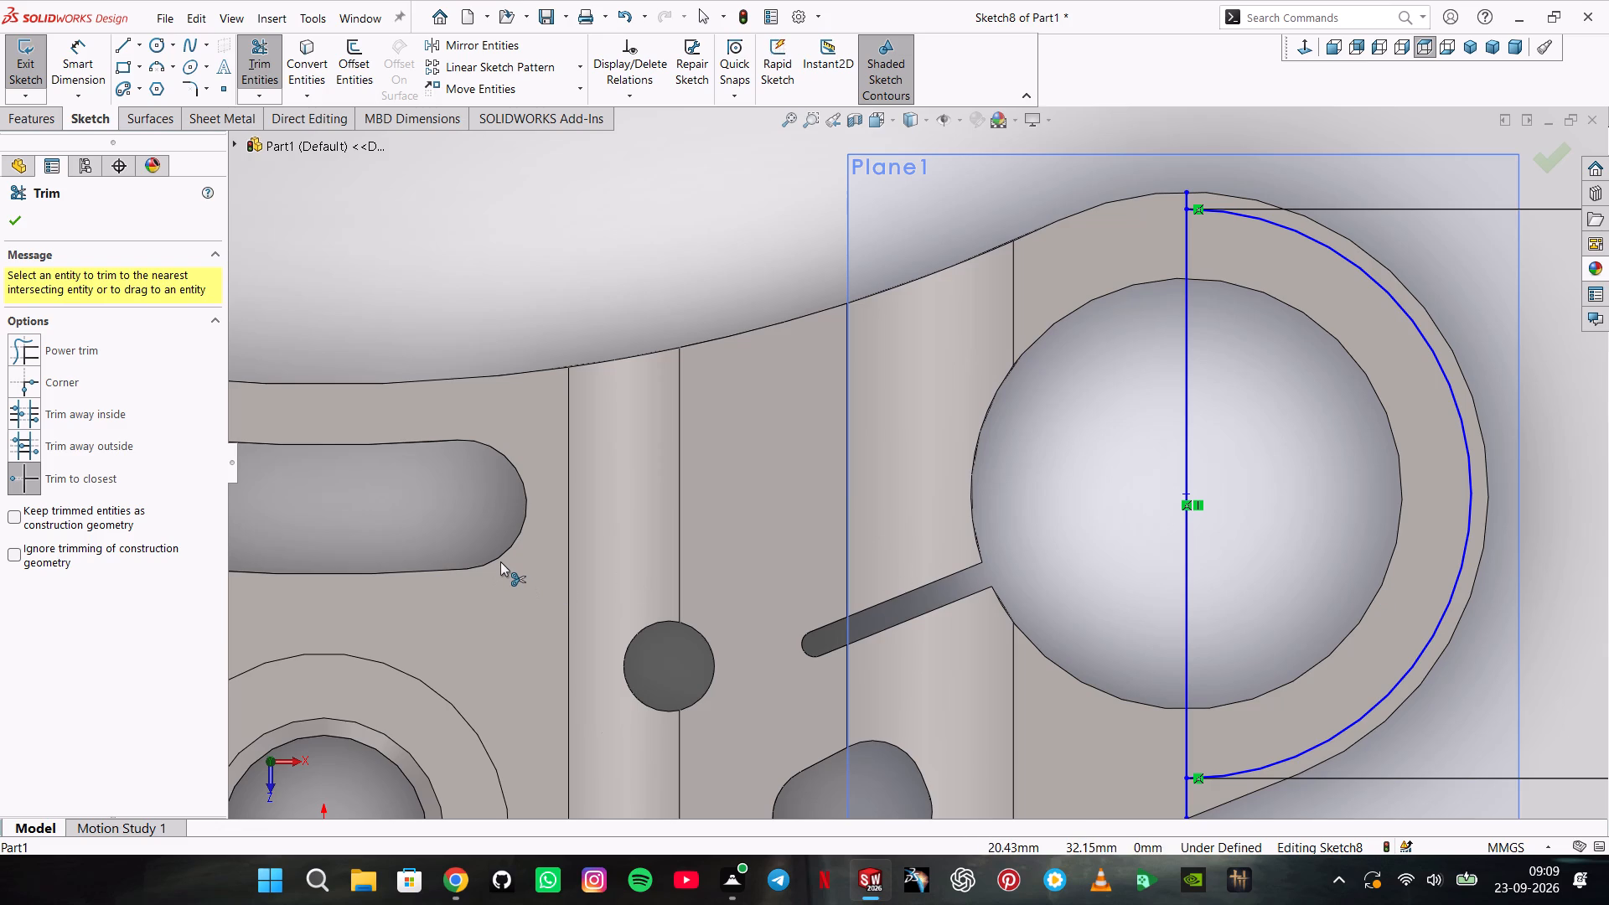
pyautogui.click(9, 520)
pyautogui.click(1186, 442)
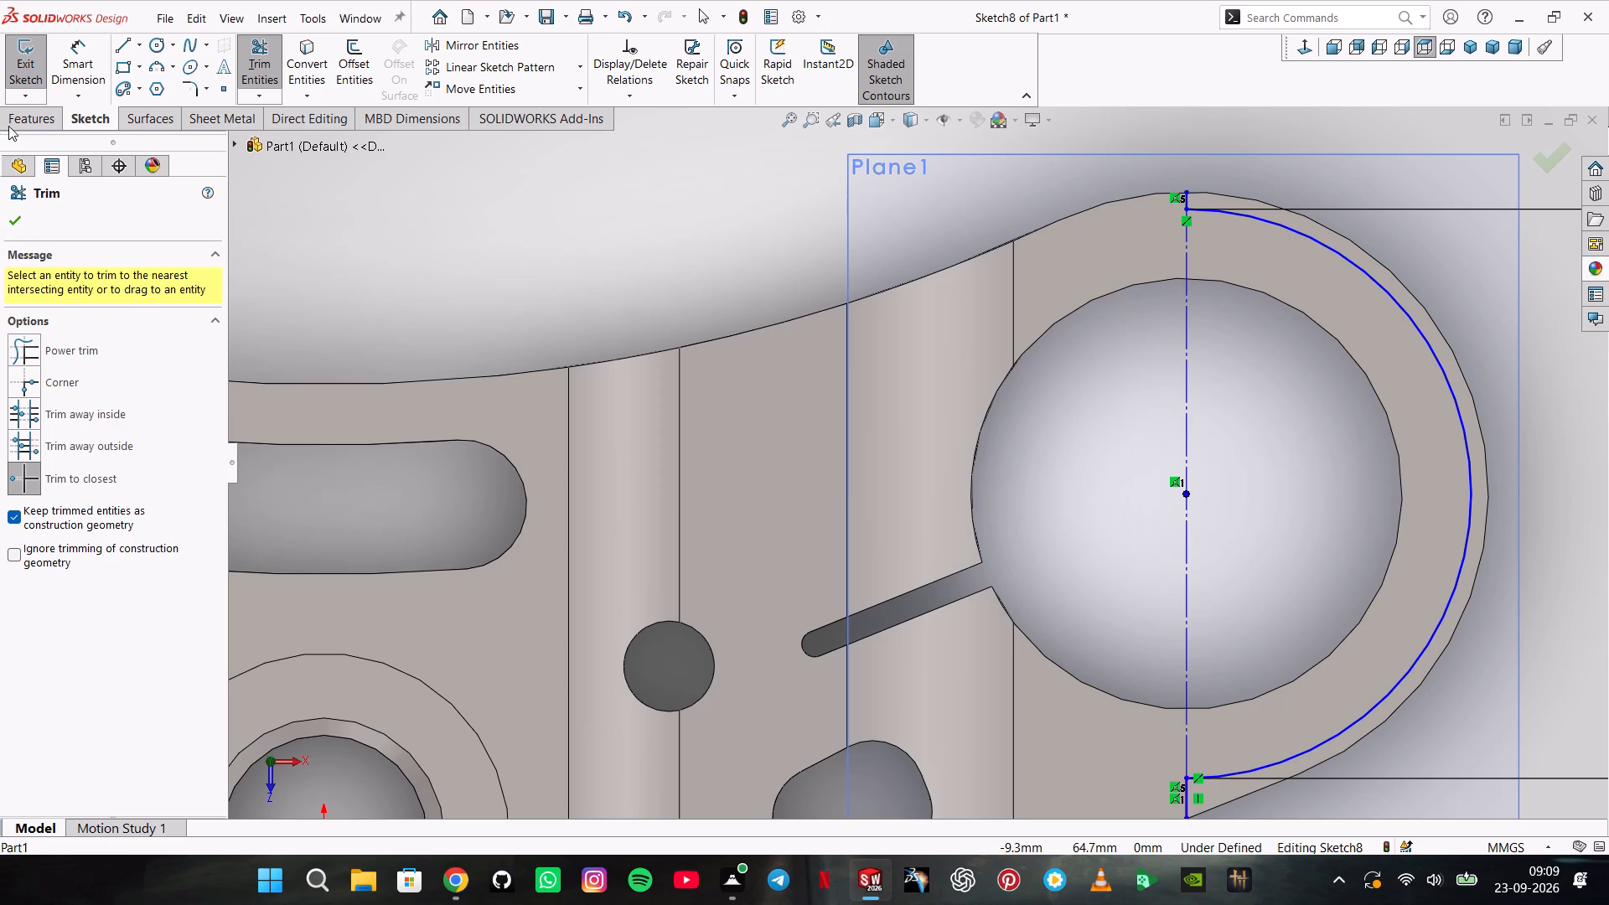
pyautogui.click(16, 215)
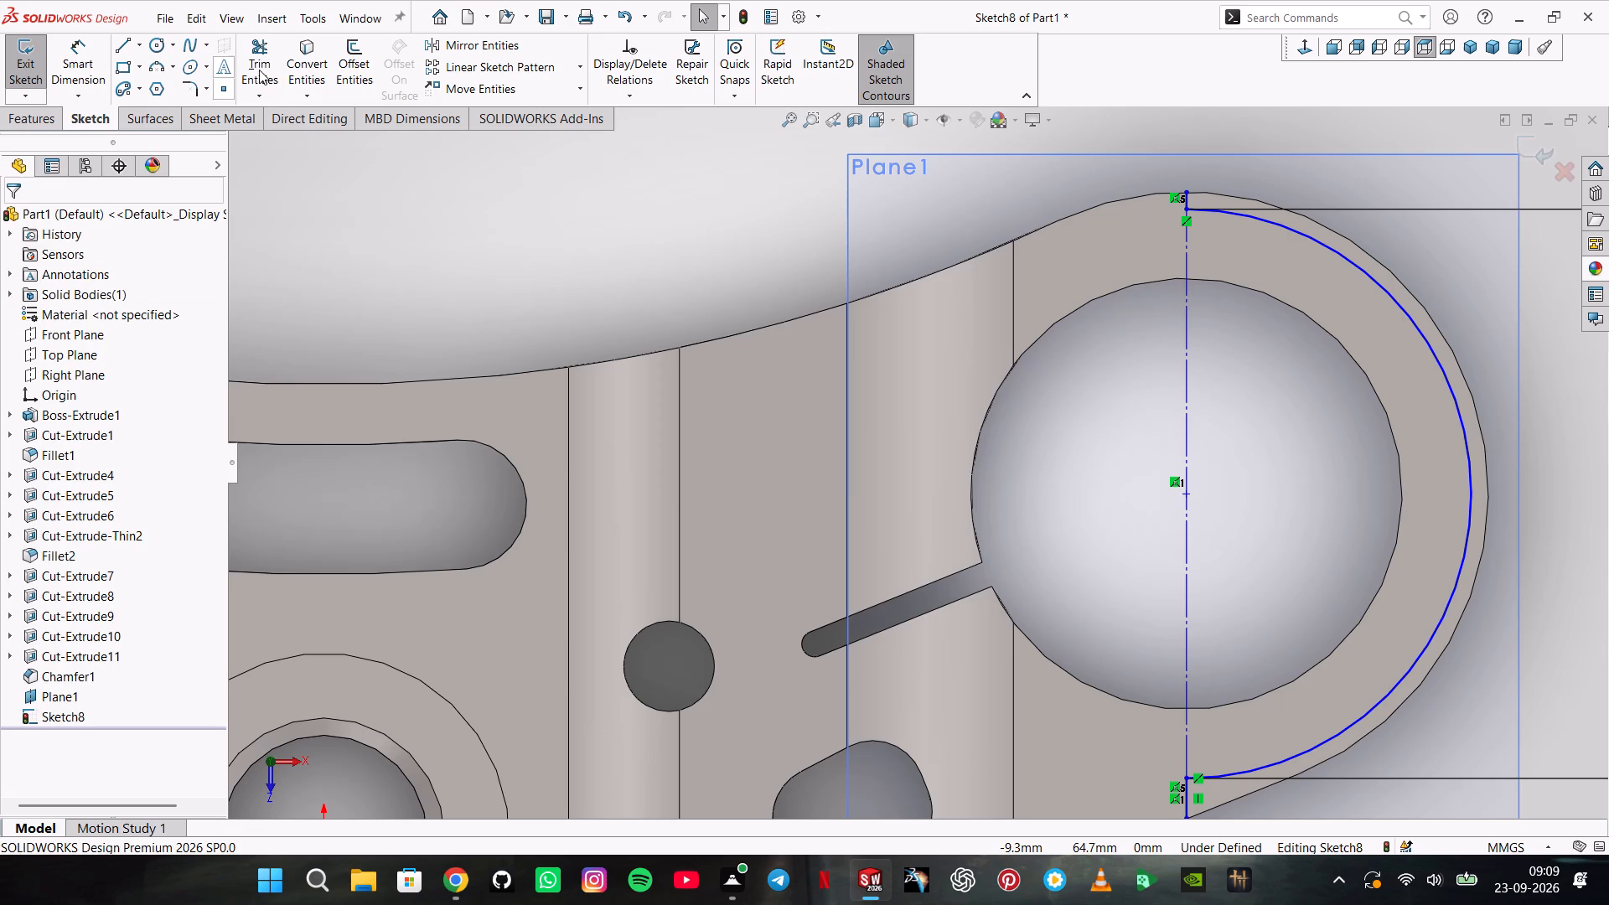
# Convert the lobe's outer arc edge into the sketch and trim its portion on the slot side of the centreline into construction geometry.
pyautogui.click(307, 62)
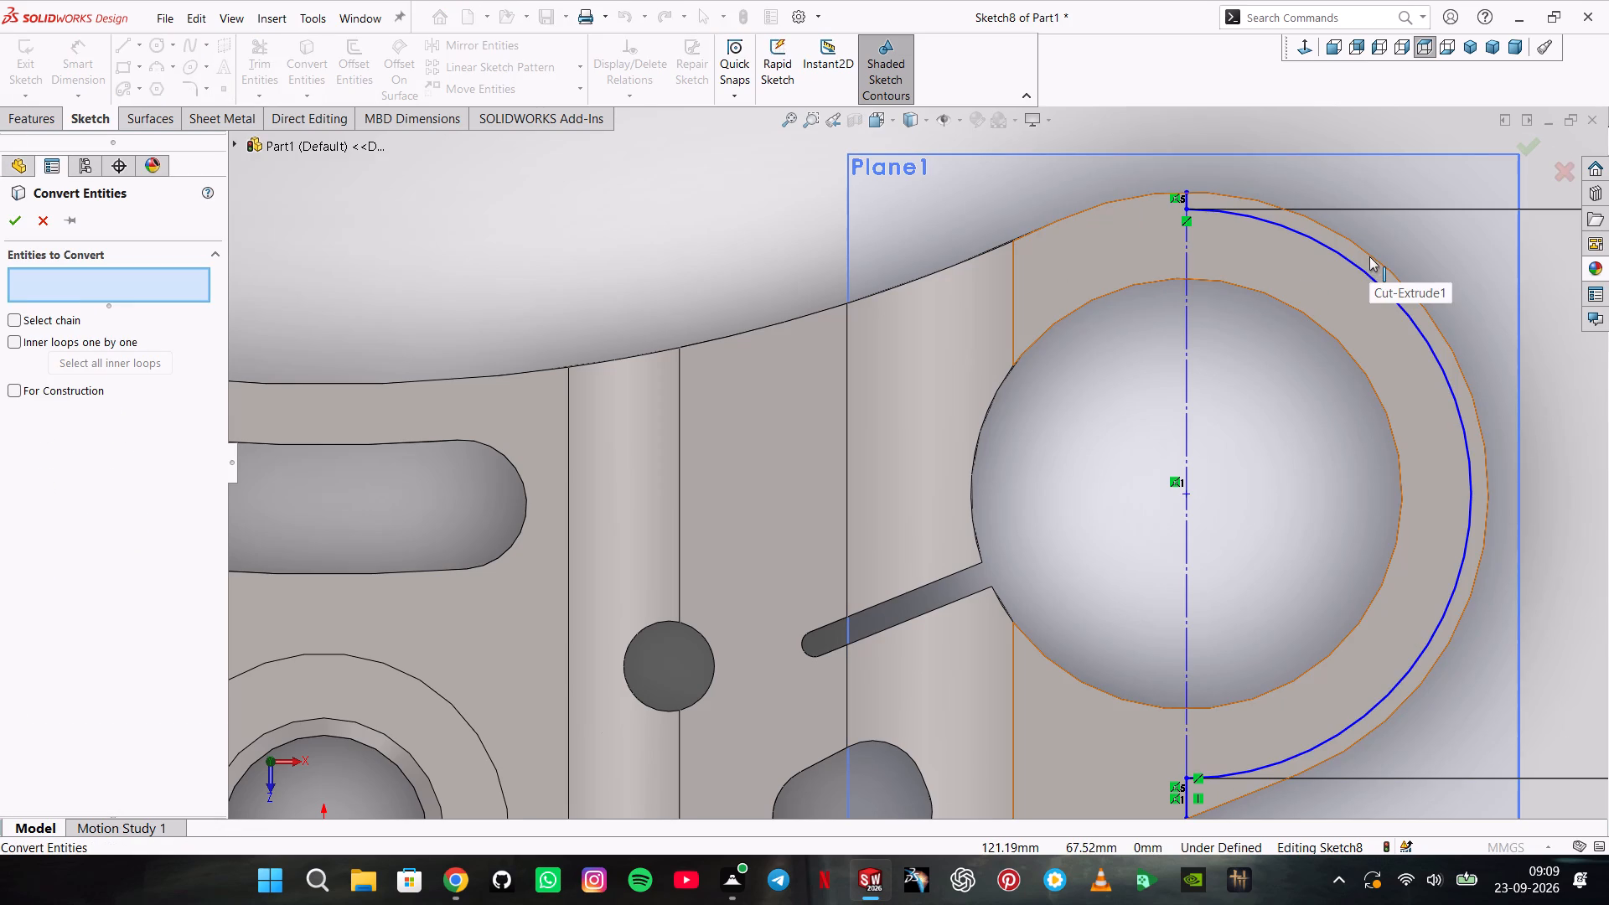
pyautogui.click(1369, 256)
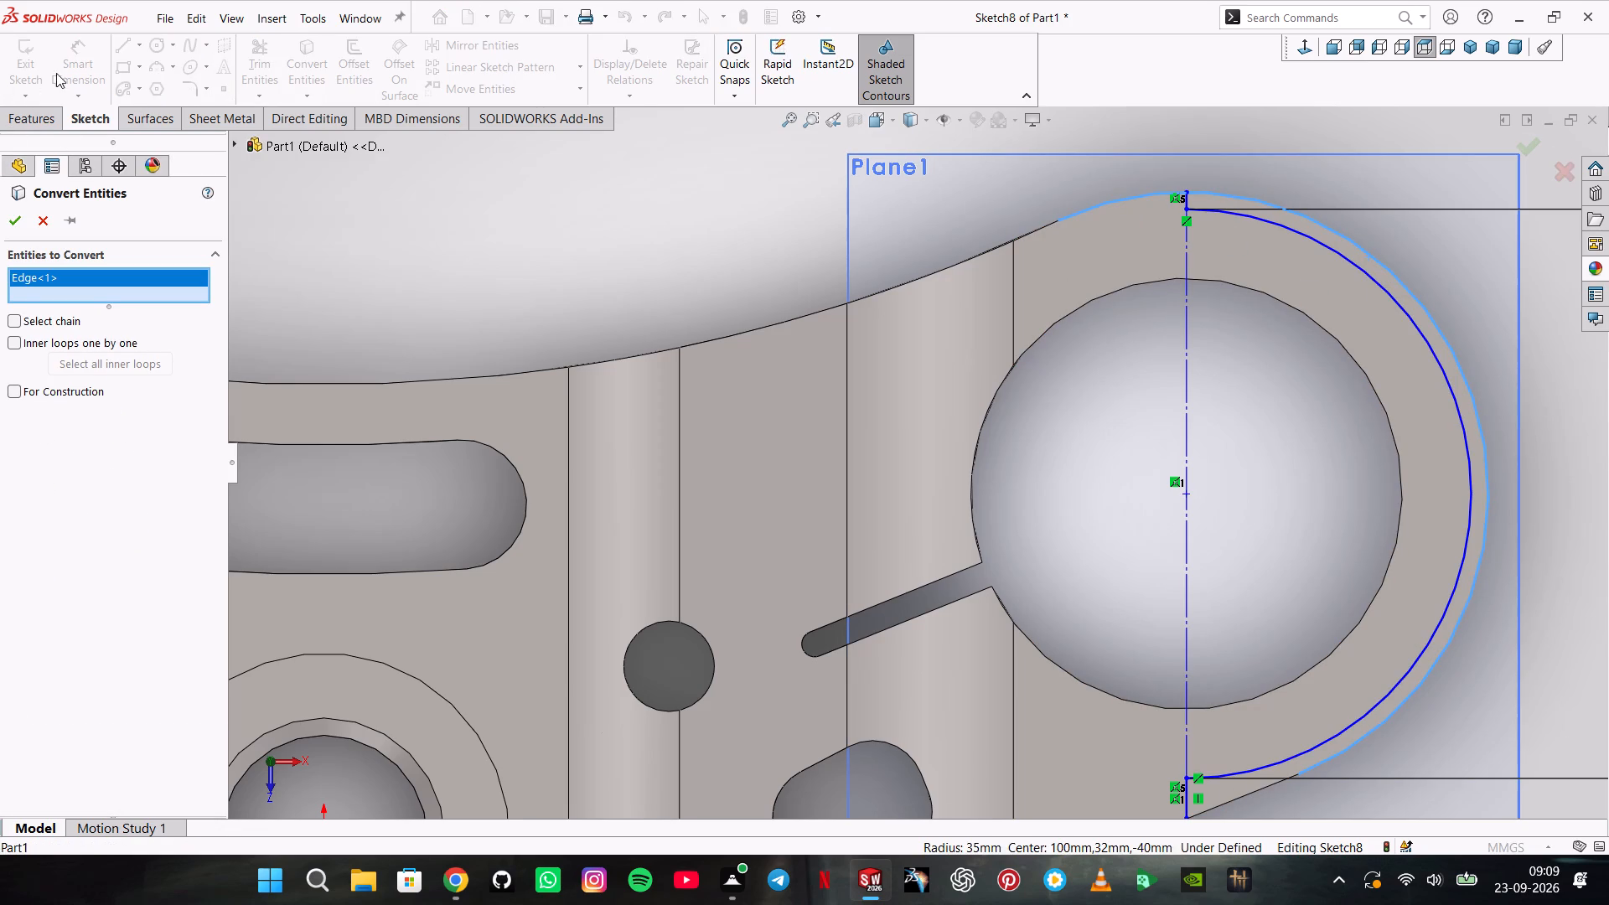
pyautogui.click(16, 226)
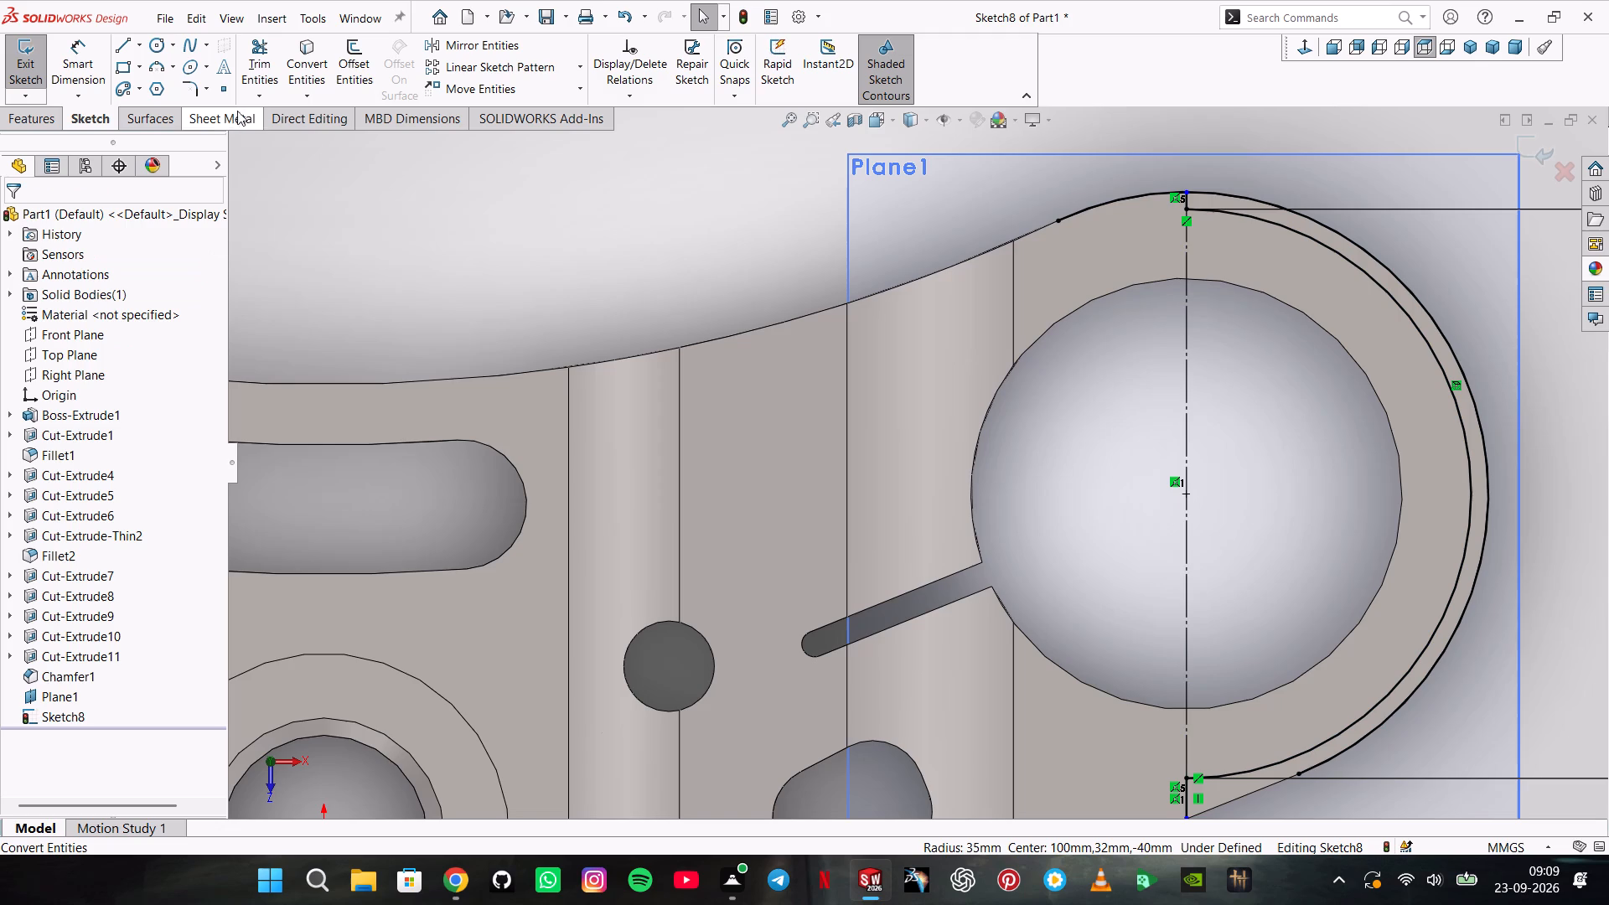
pyautogui.moveTo(291, 73); pyautogui.dragTo(246, 89)
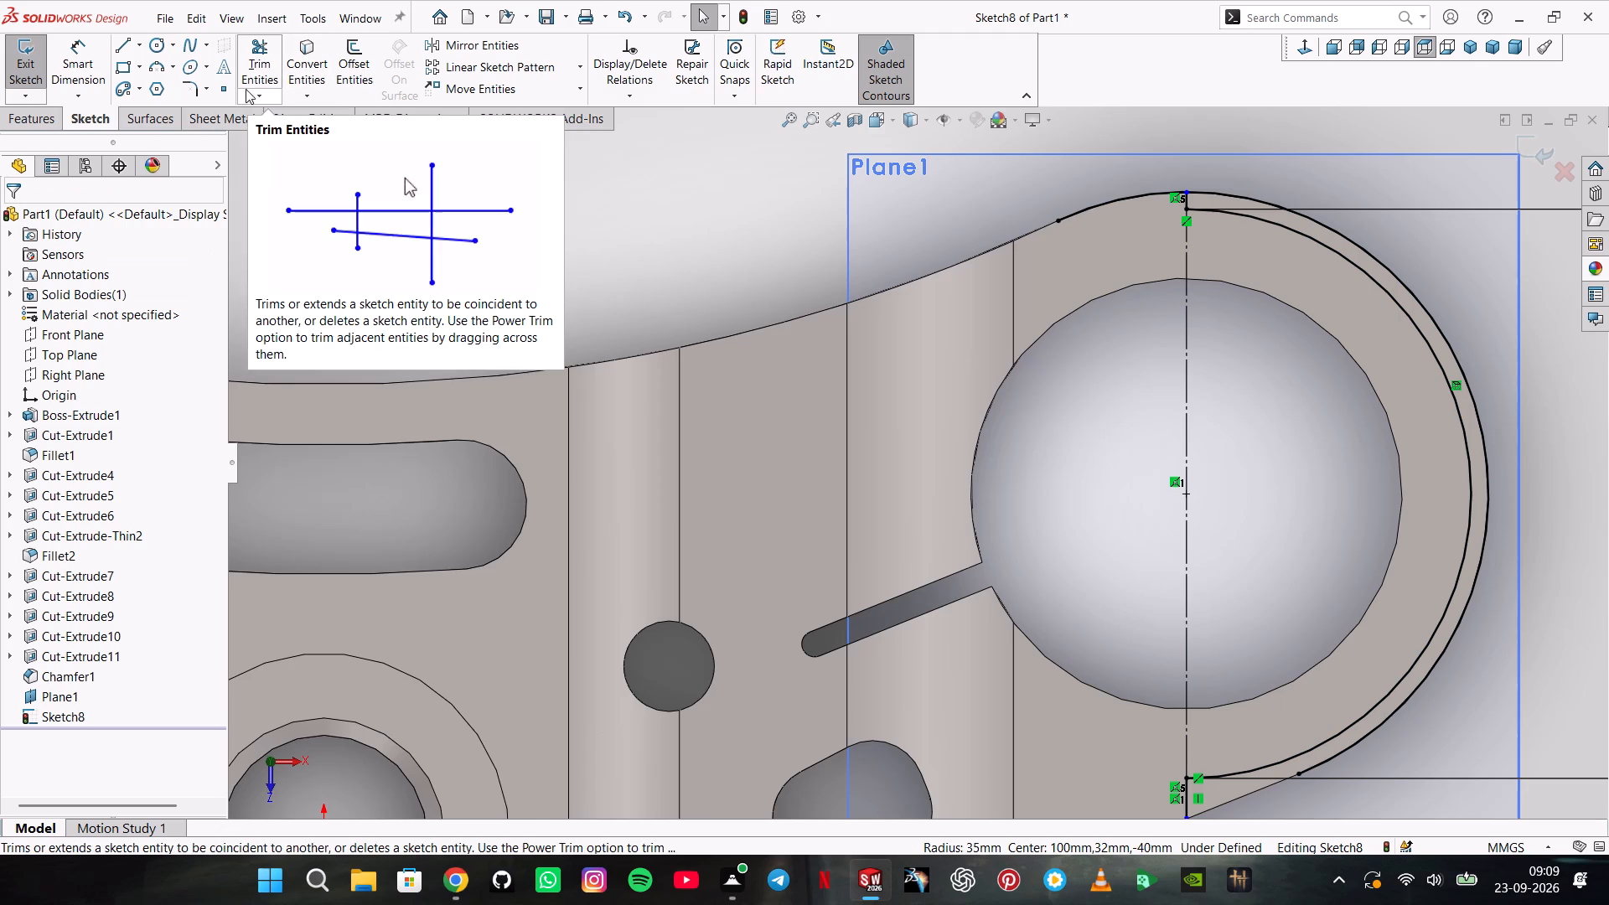
pyautogui.click(253, 65)
pyautogui.click(1109, 201)
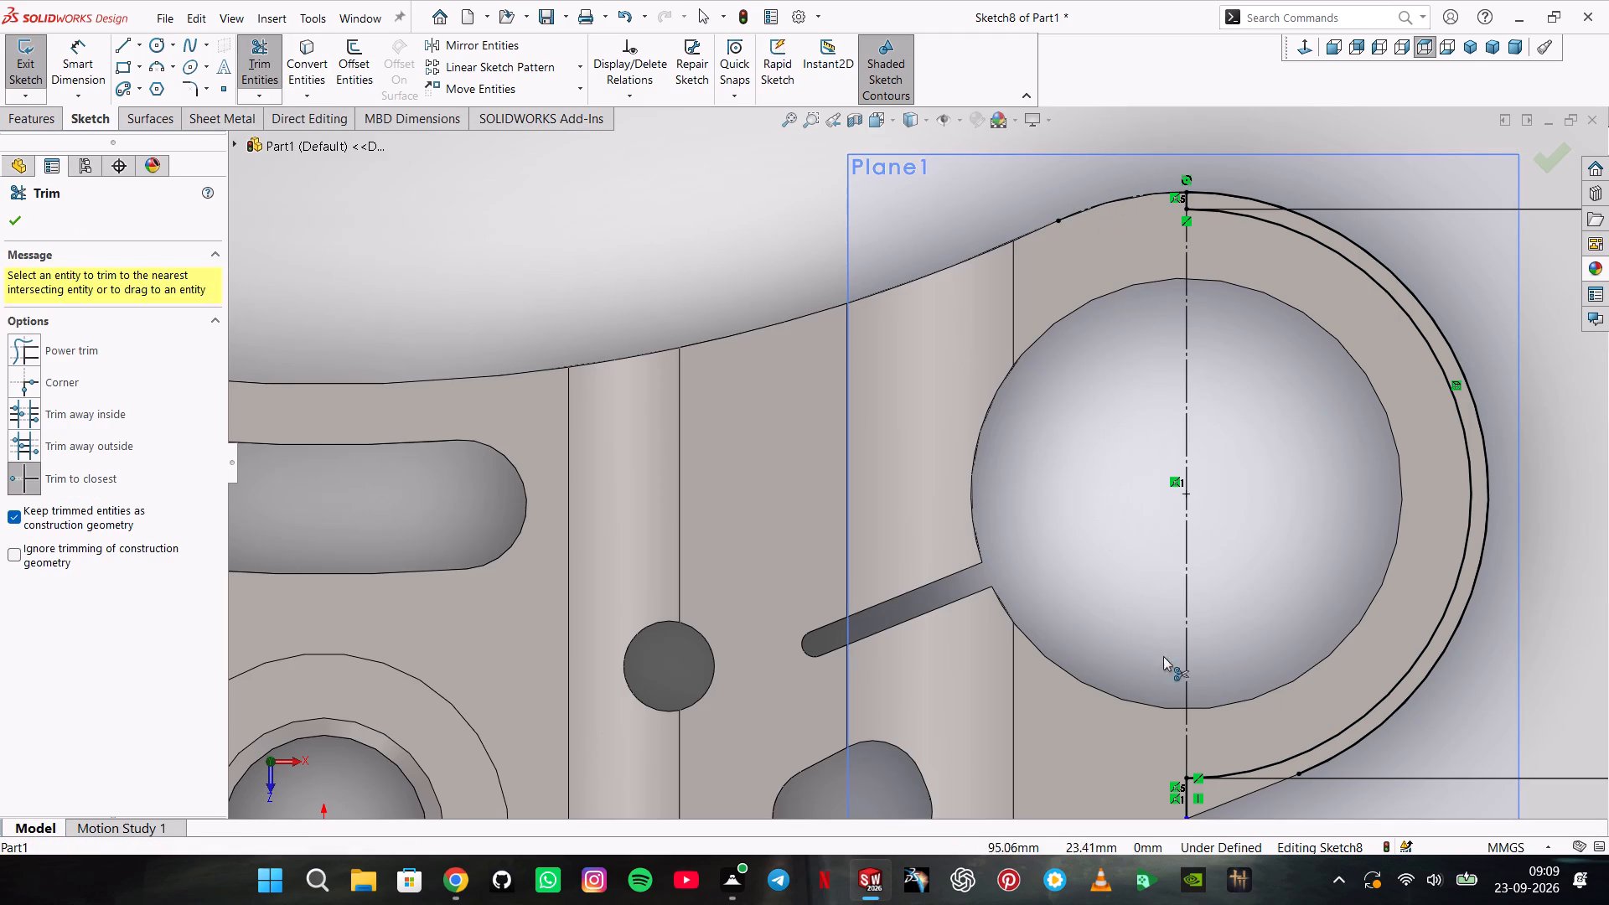
# Convert the lobe's lower straight edge and trim its portion on the slot side of the centreline, closing the half-ring profile.
pyautogui.click(297, 81)
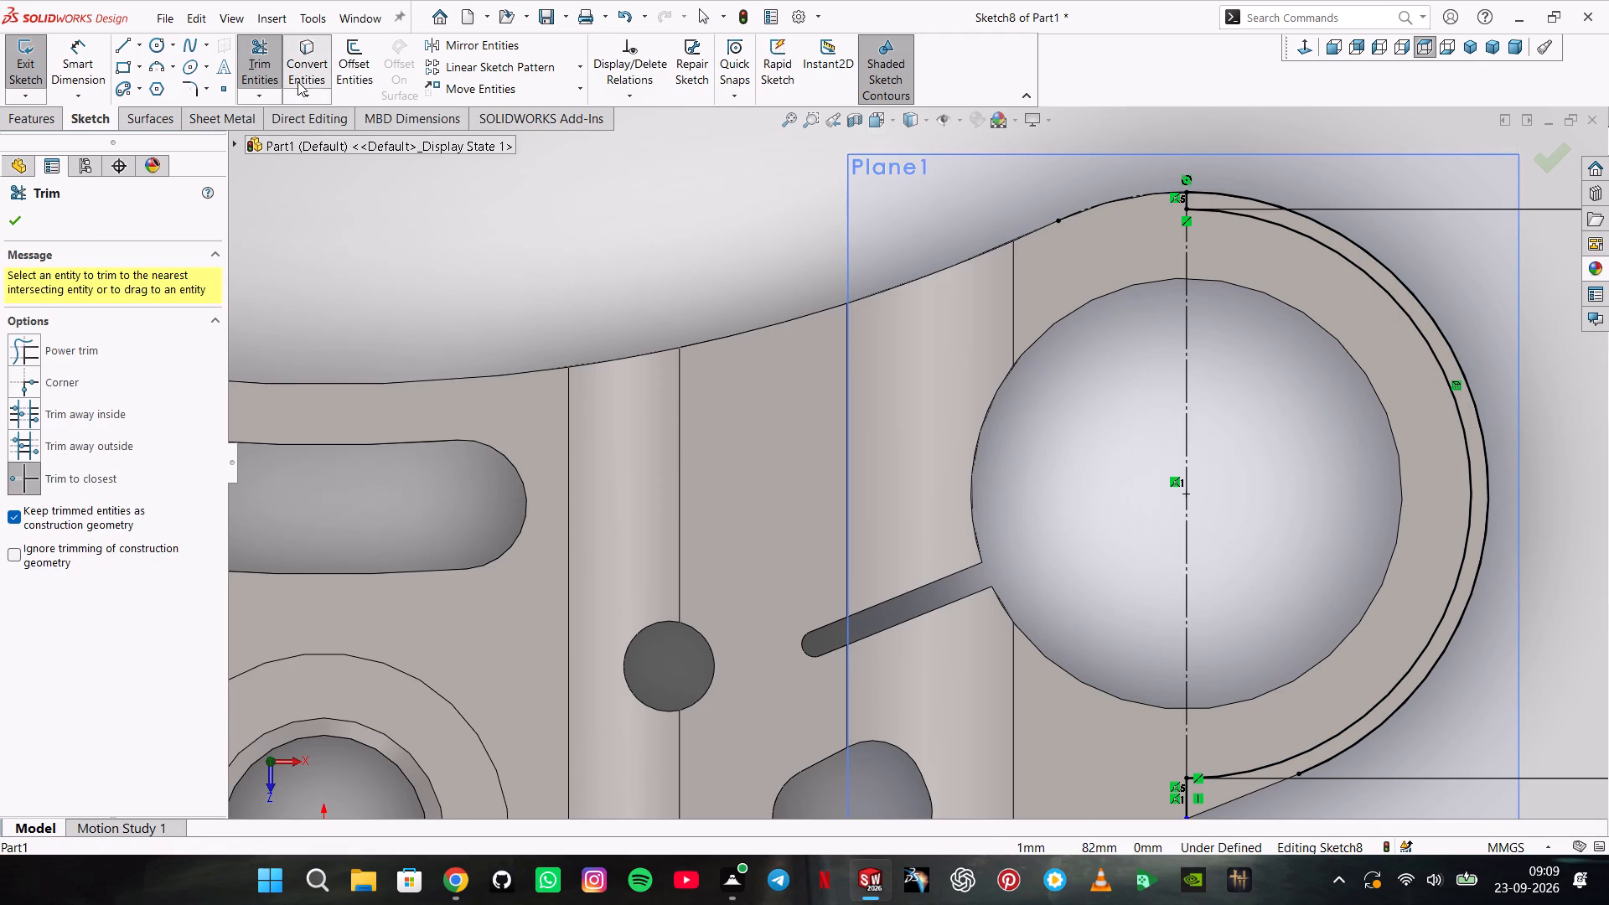
pyautogui.click(1245, 797)
pyautogui.scroll(1, 1244, 789)
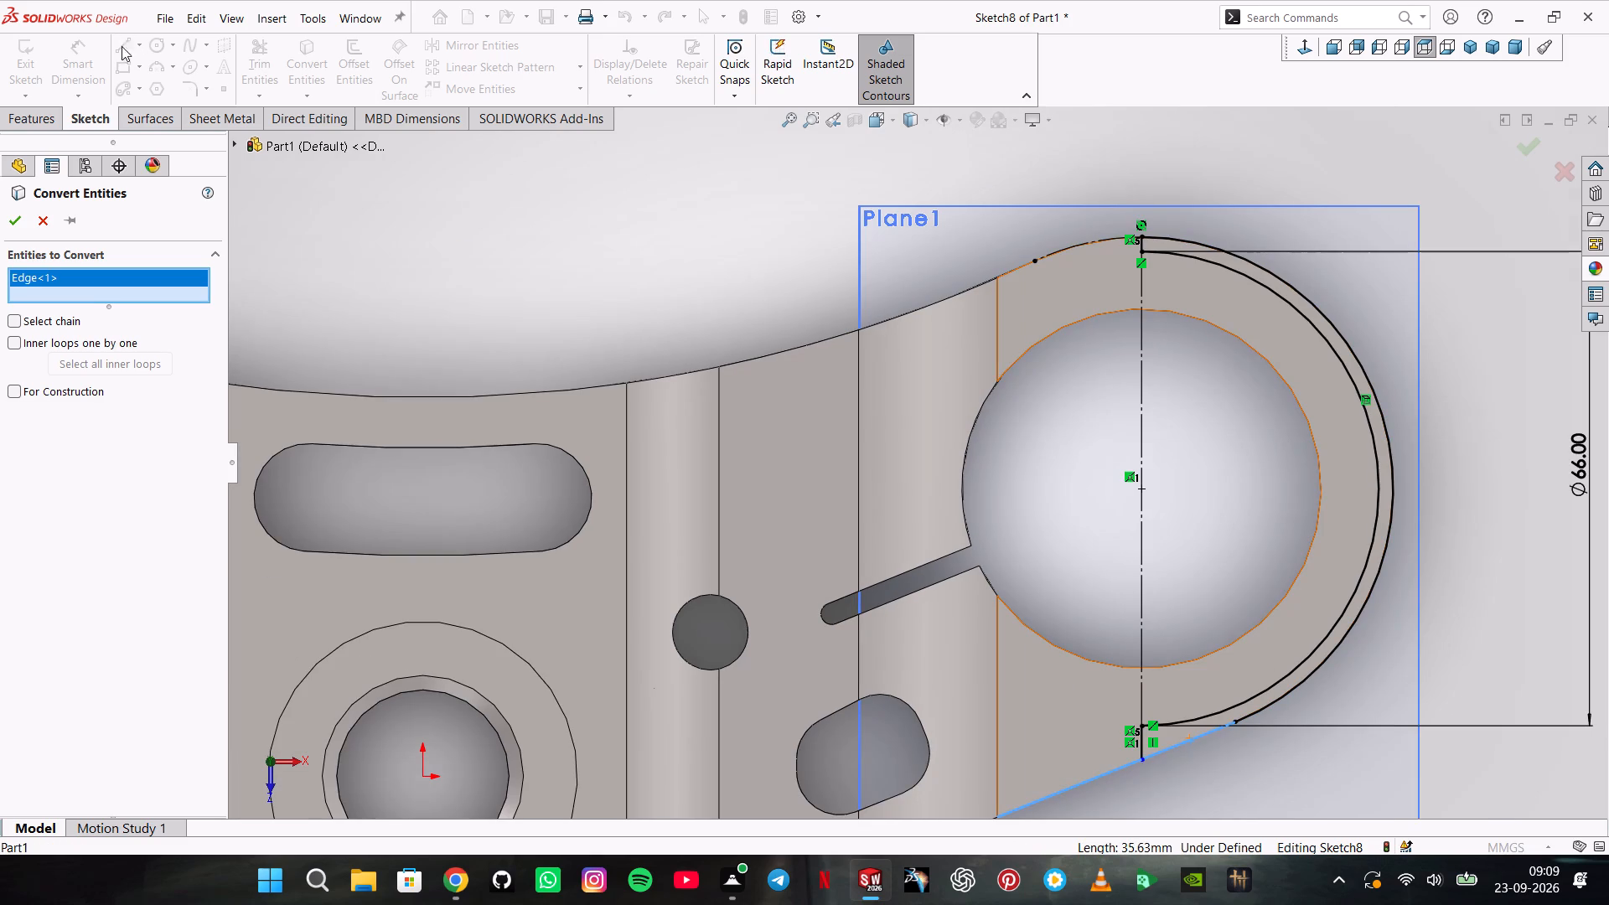
pyautogui.click(13, 223)
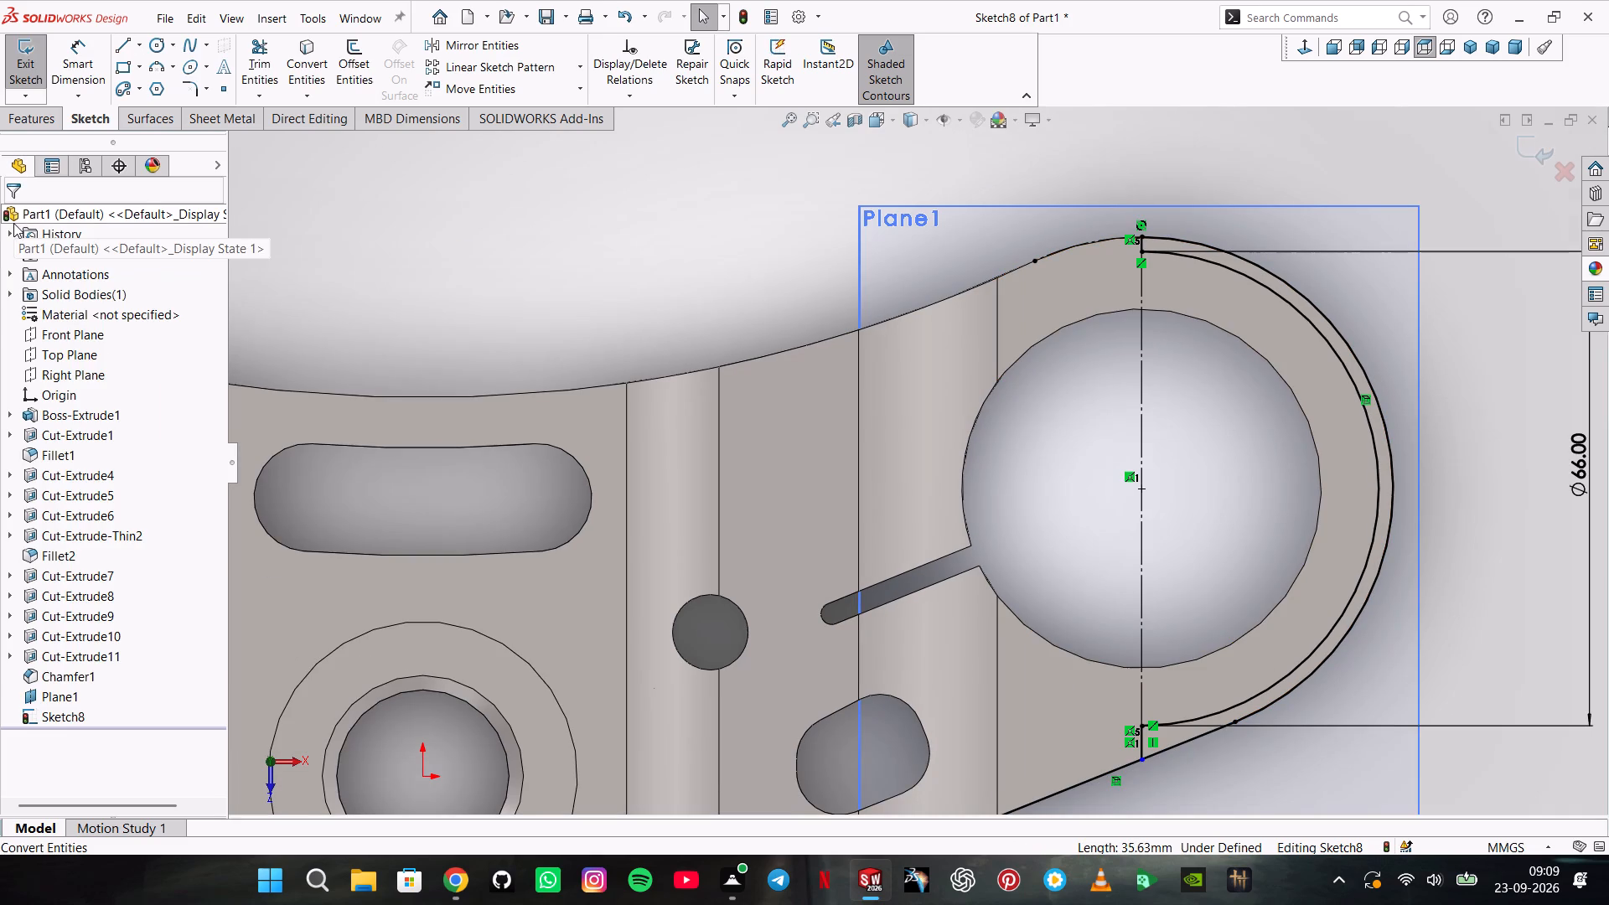
pyautogui.click(261, 57)
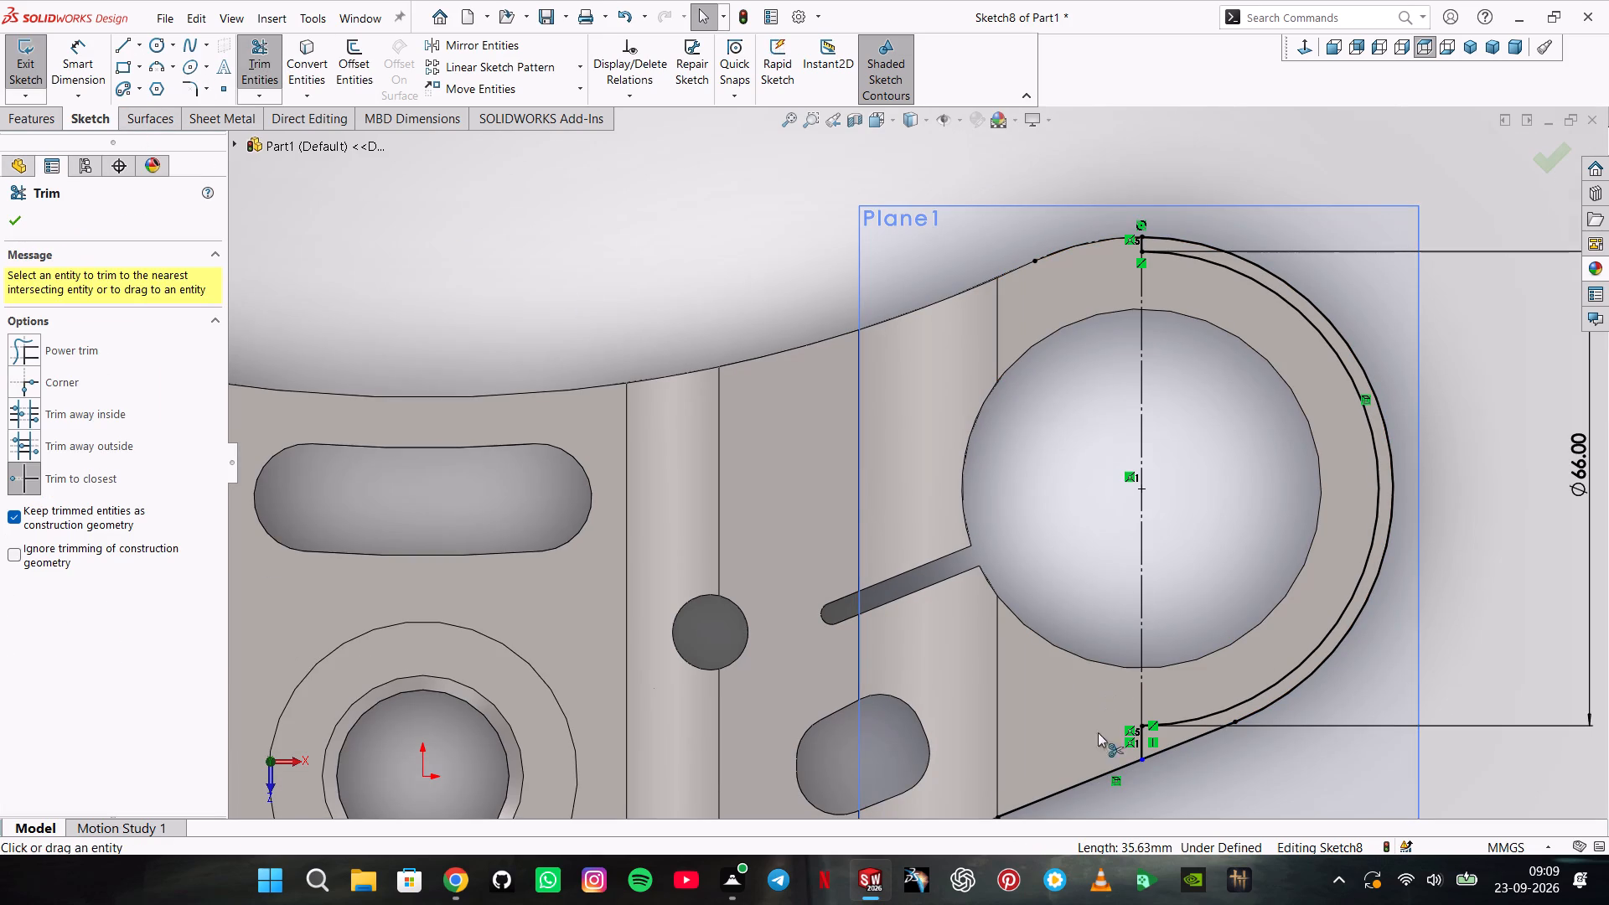
pyautogui.click(1085, 779)
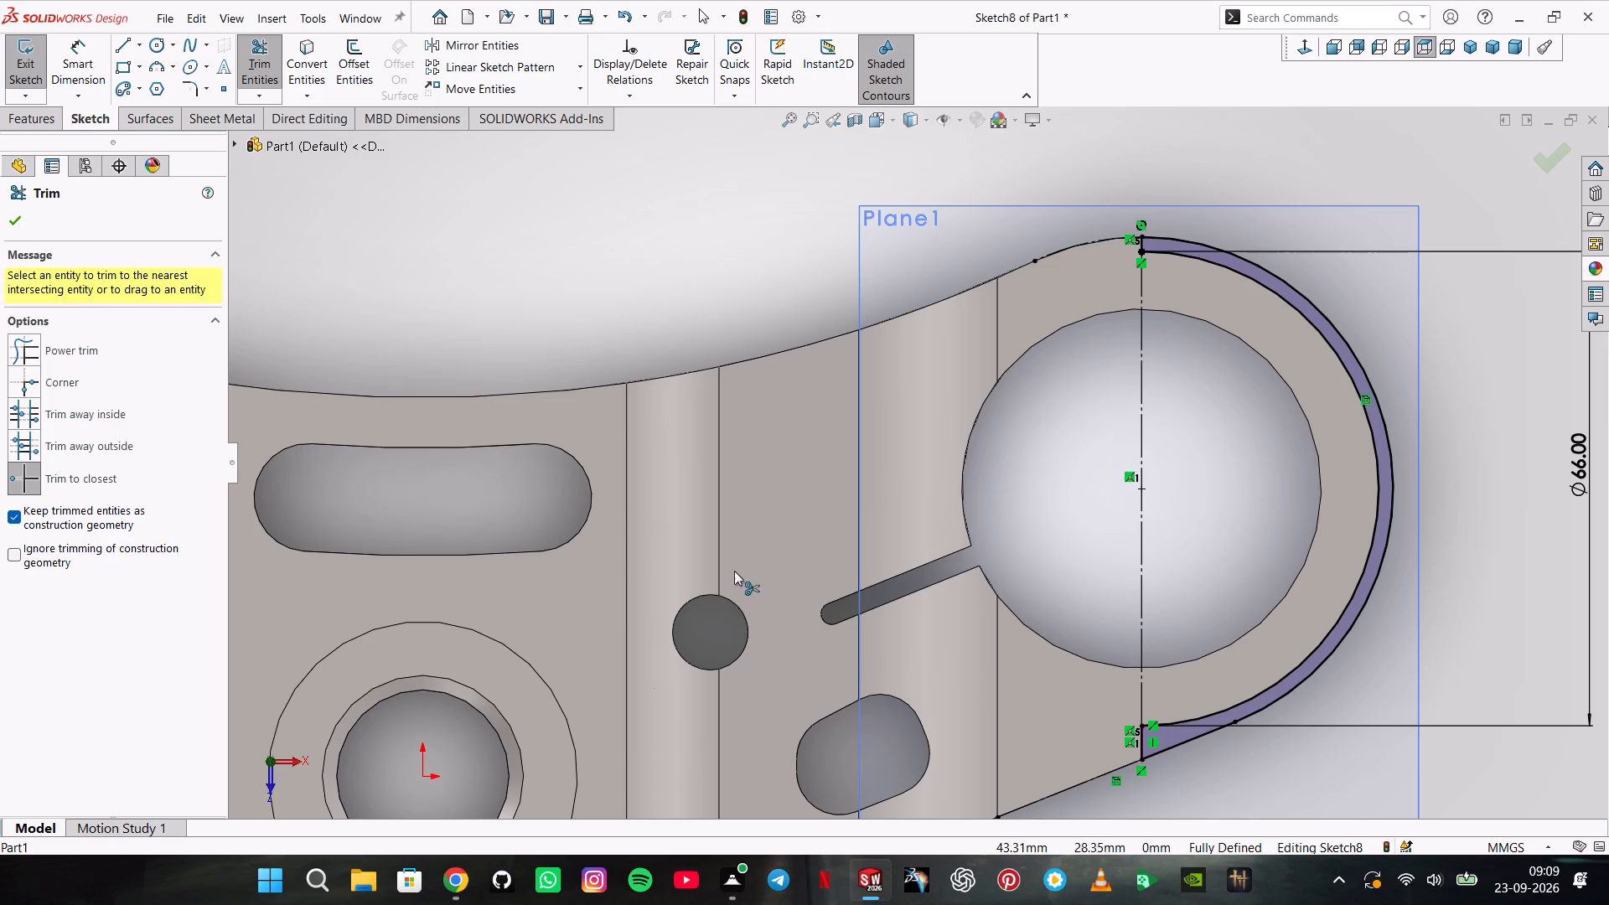
pyautogui.click(8, 213)
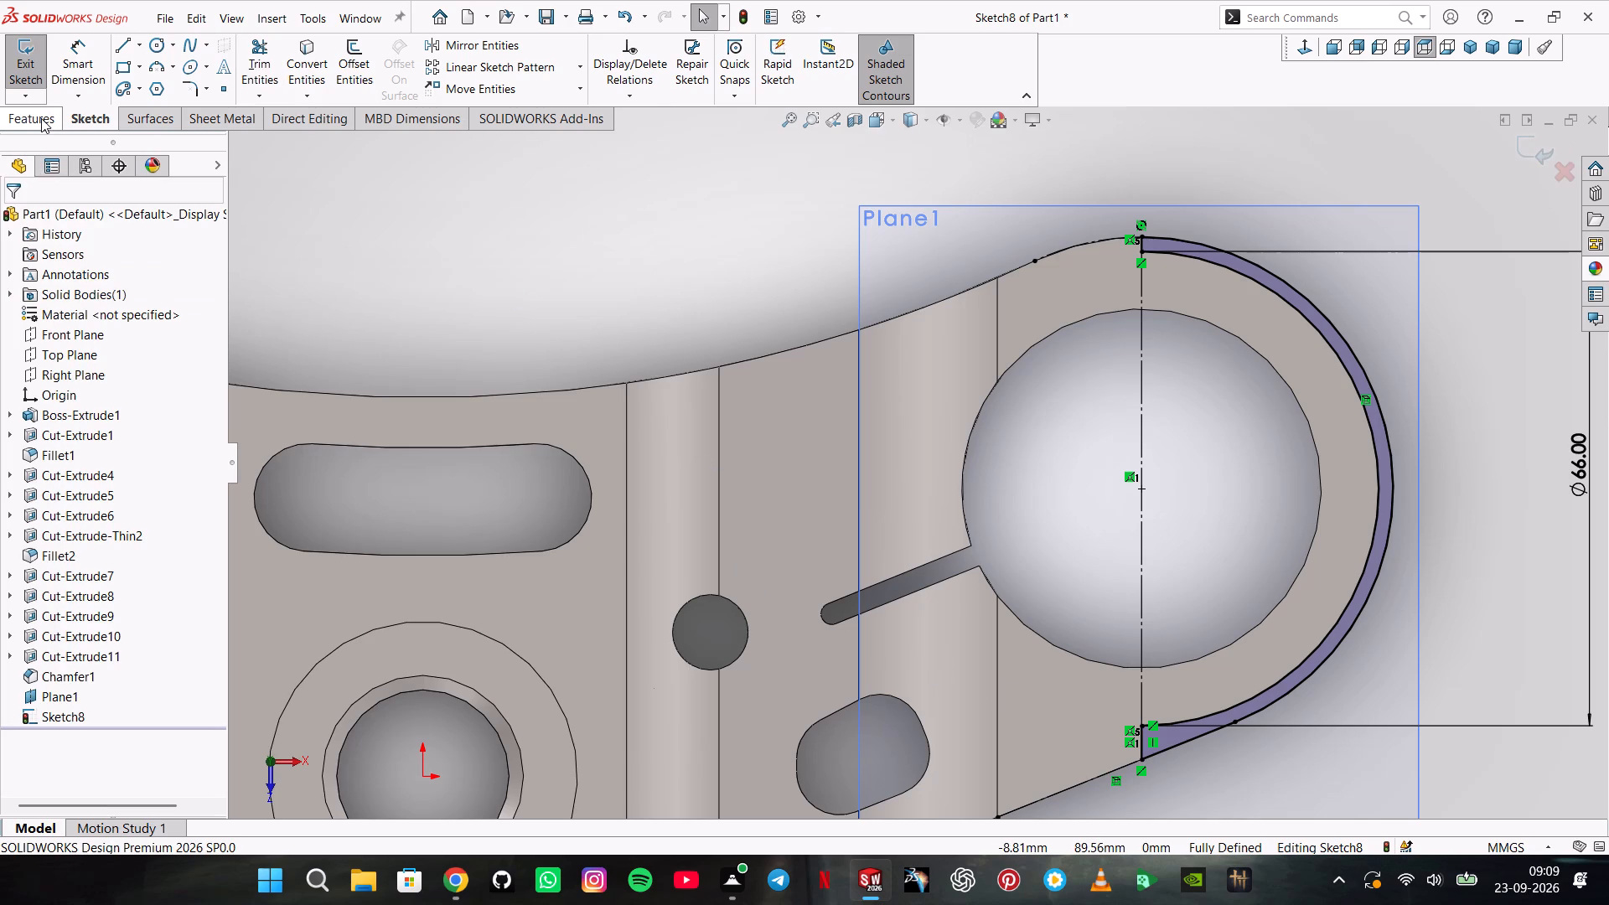
# Extrude-cut the half-ring profile around the bored lobe's rim with a Mid Plane depth of 17 mm.
pyautogui.click(41, 118)
pyautogui.click(320, 48)
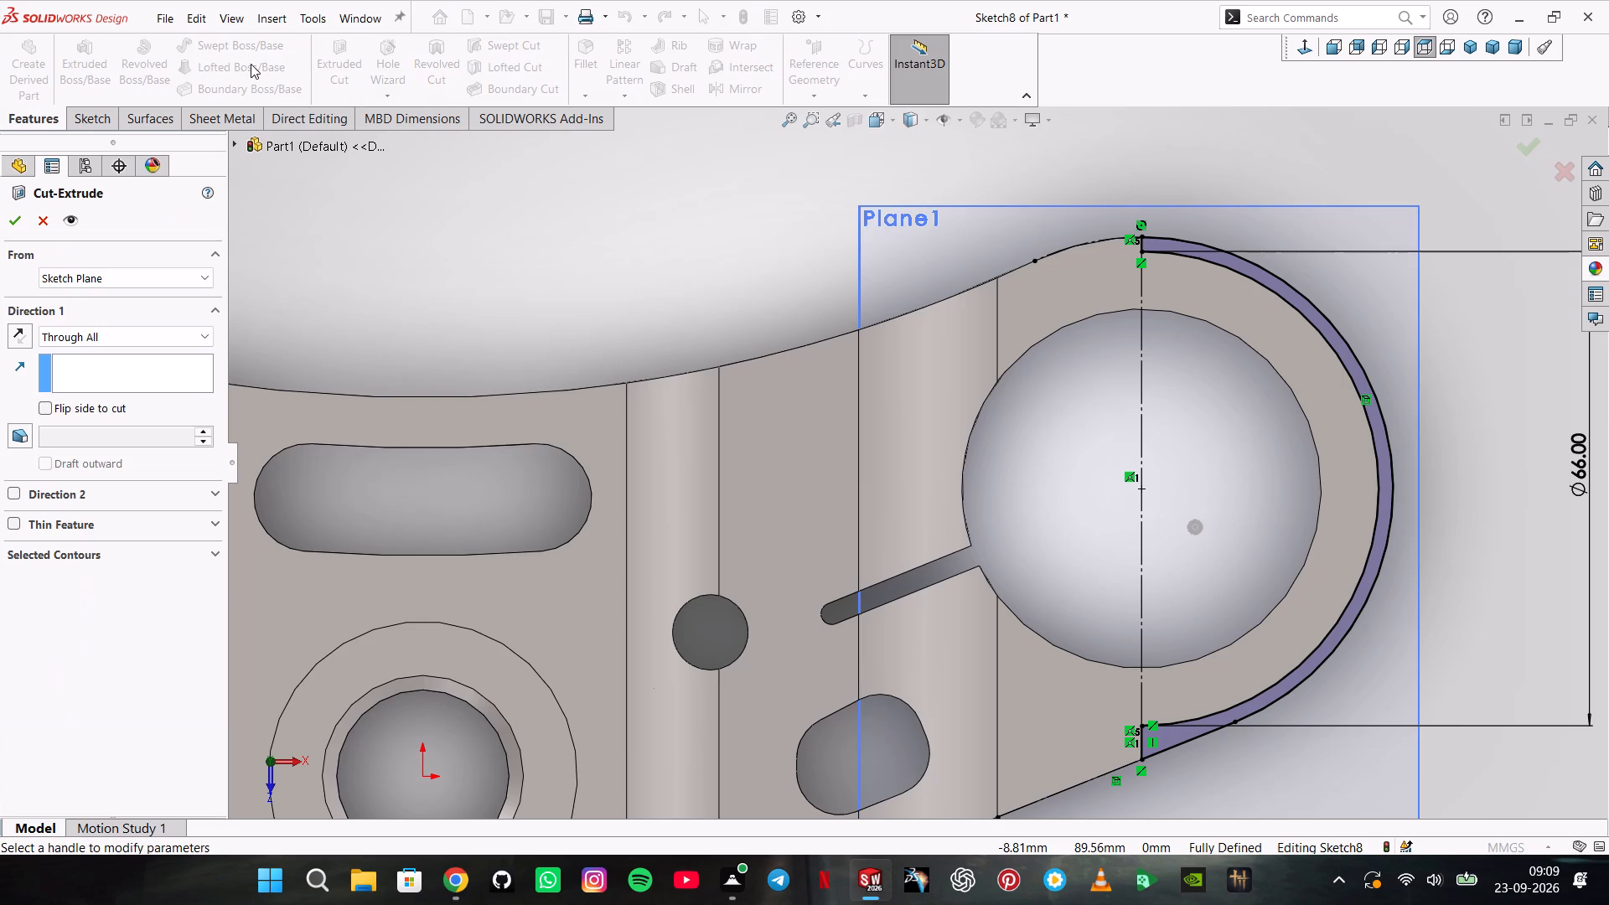
pyautogui.click(65, 331)
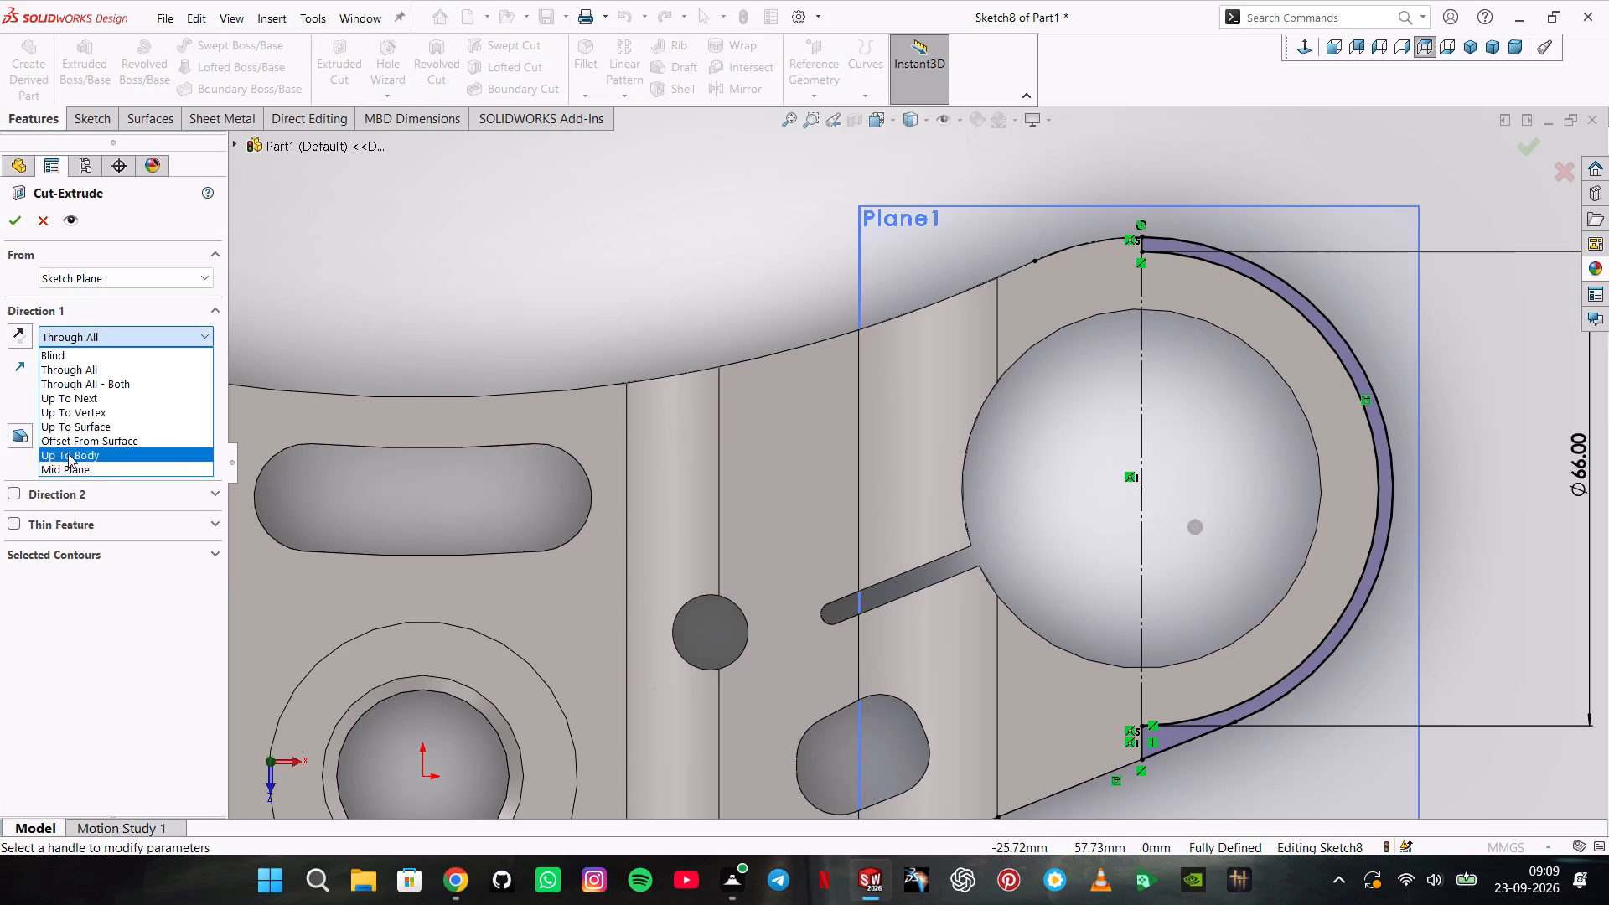
pyautogui.click(71, 478)
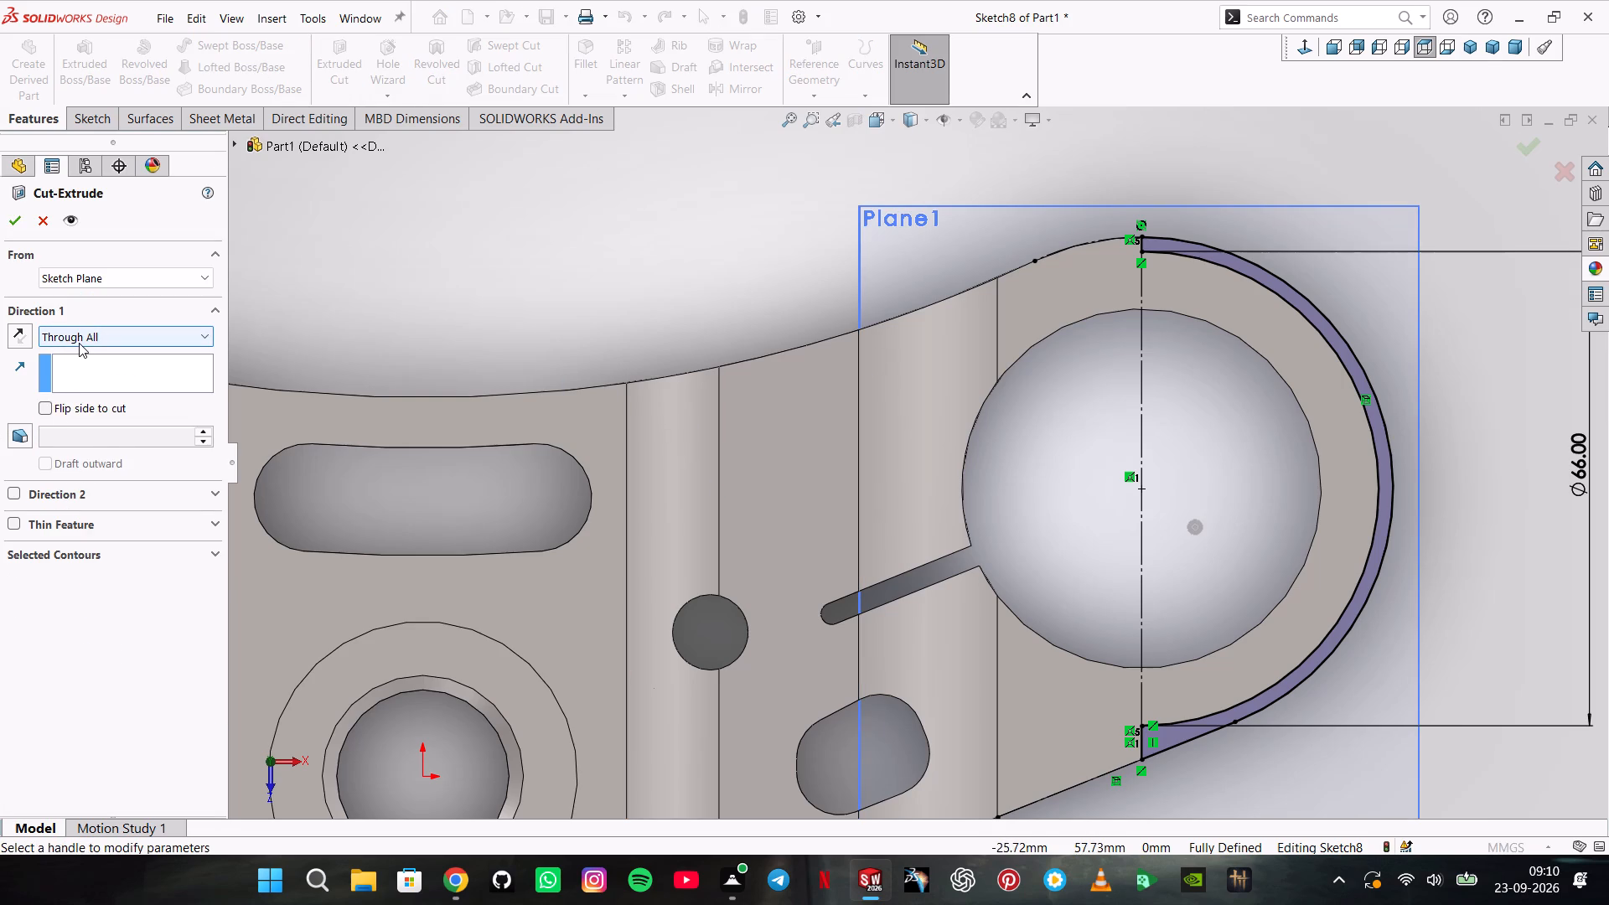
pyautogui.click(79, 343)
pyautogui.click(61, 463)
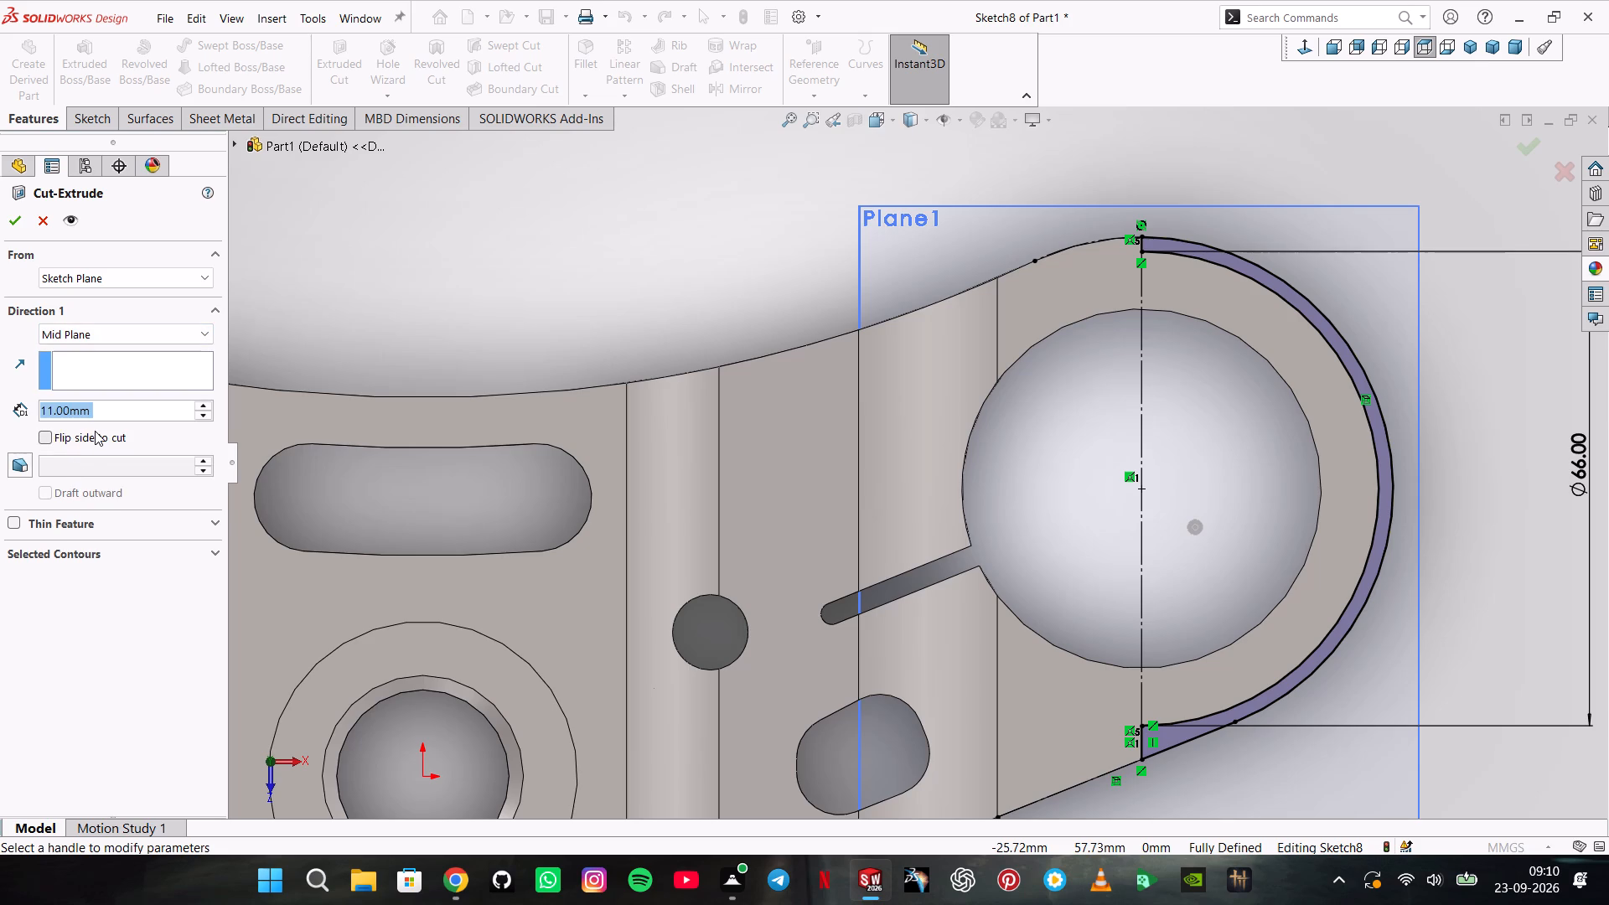
pyautogui.write('17')
pyautogui.press('Return')
pyautogui.click(1248, 267)
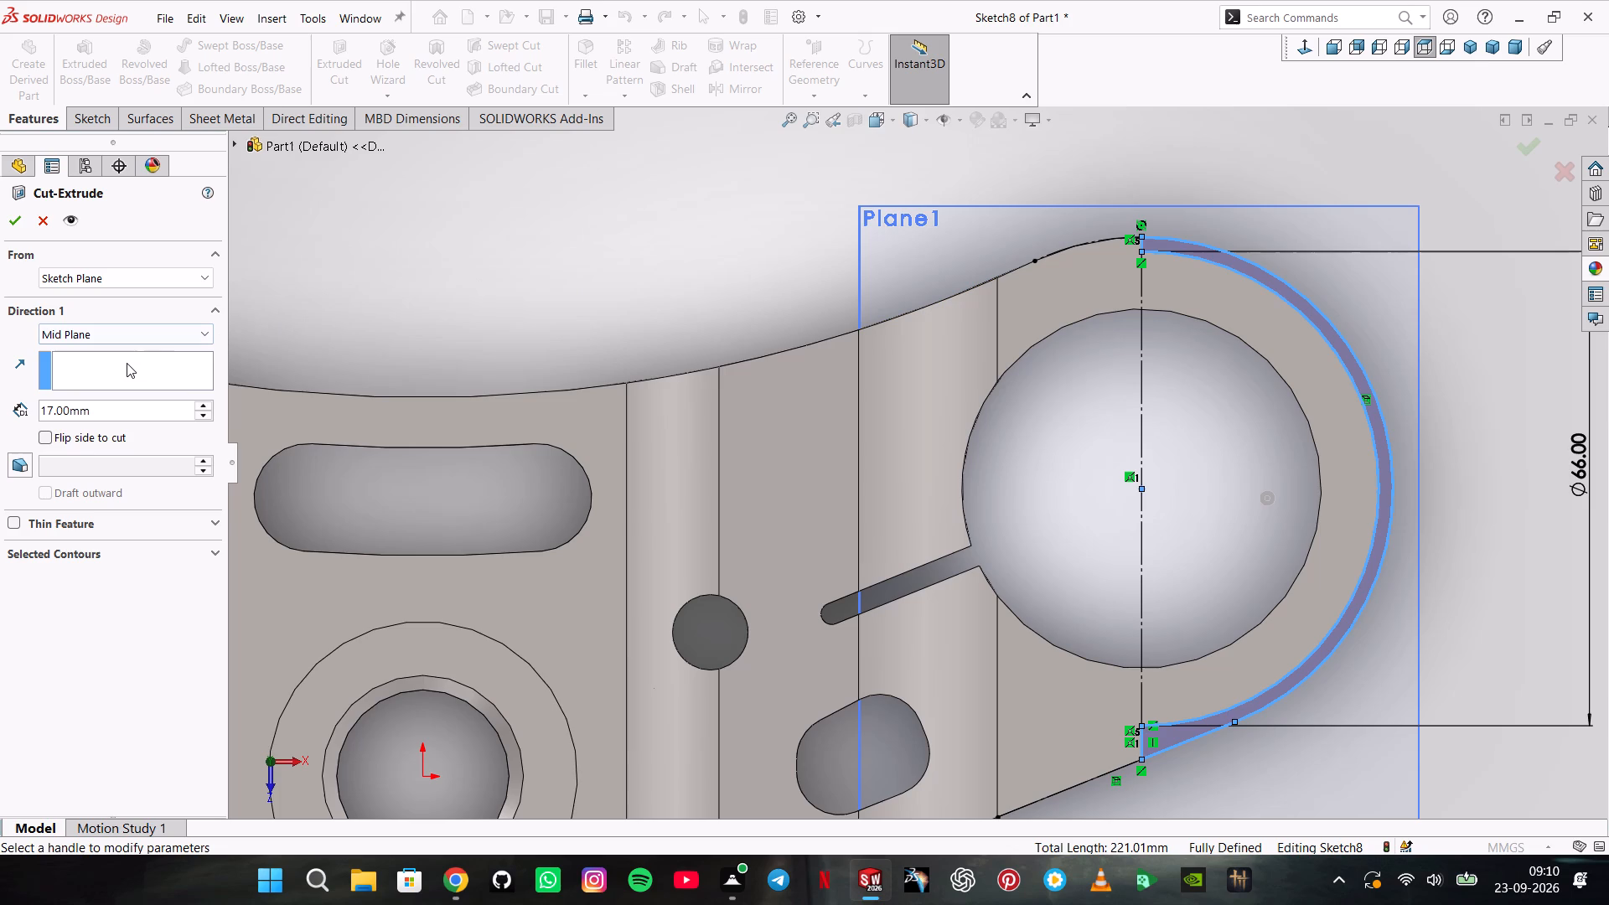
pyautogui.click(127, 363)
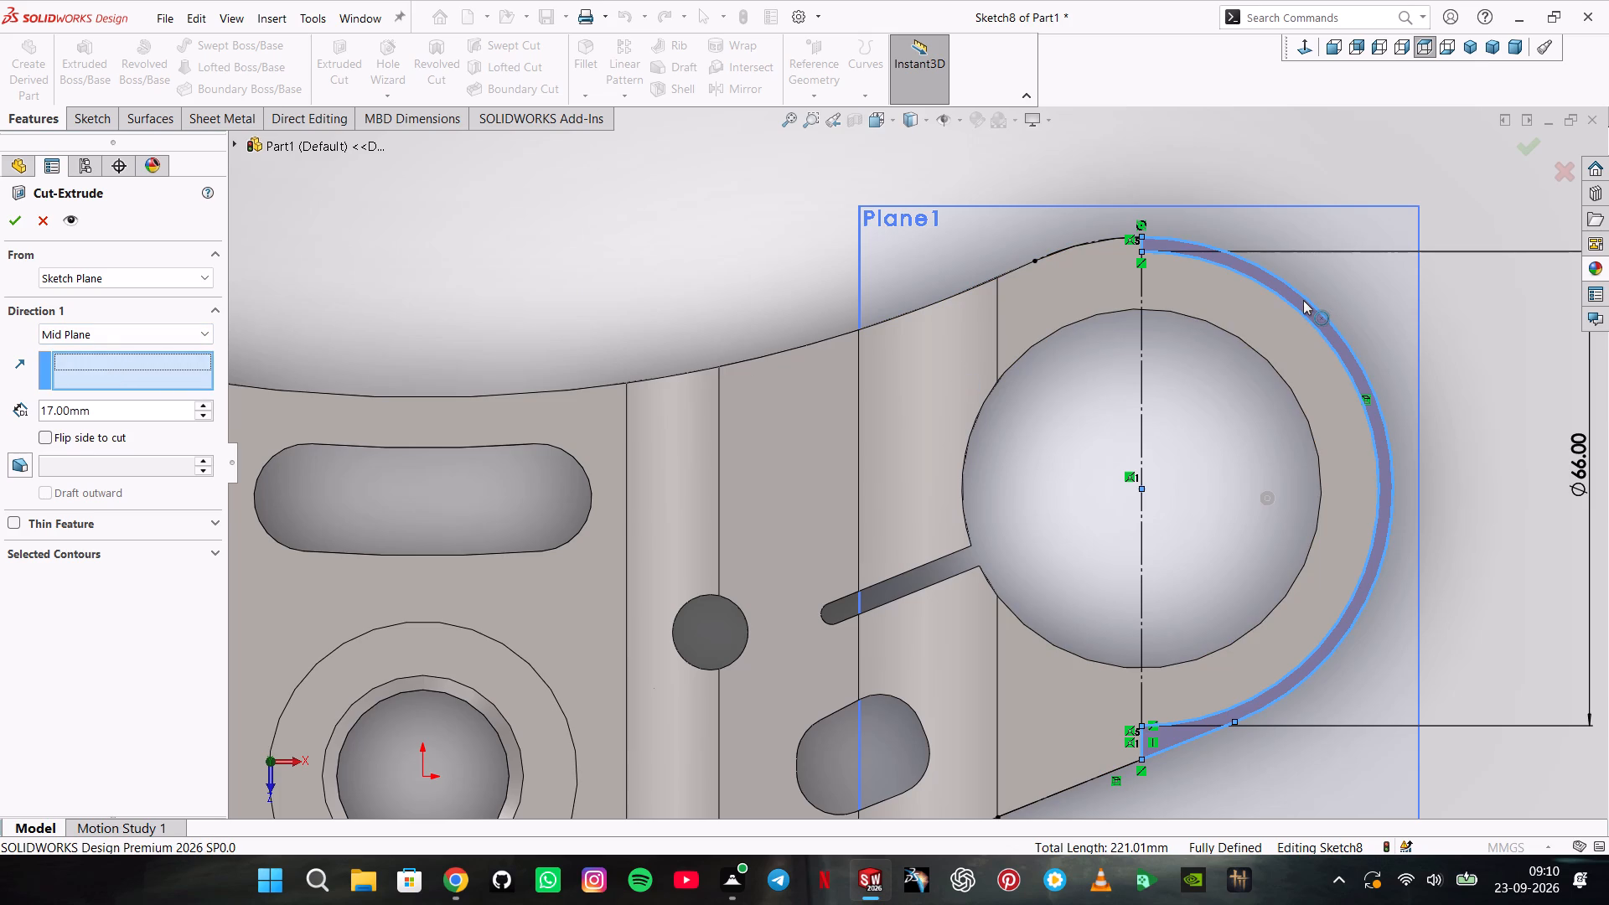
pyautogui.click(1303, 300)
pyautogui.moveTo(1405, 436); pyautogui.dragTo(1327, 308, button='middle')
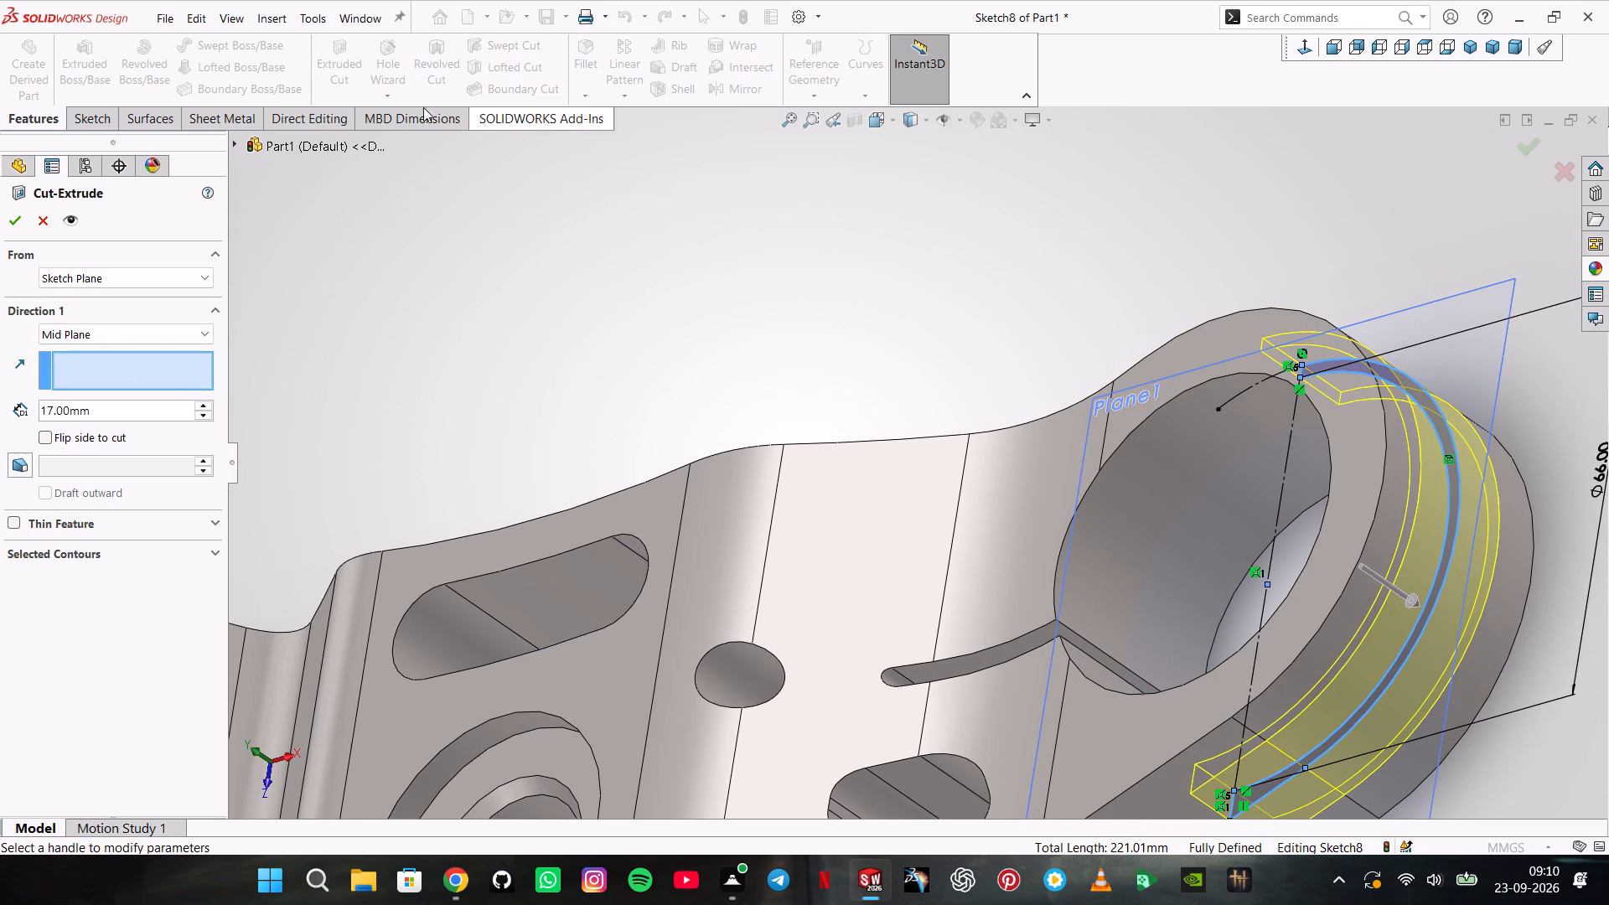
pyautogui.click(9, 230)
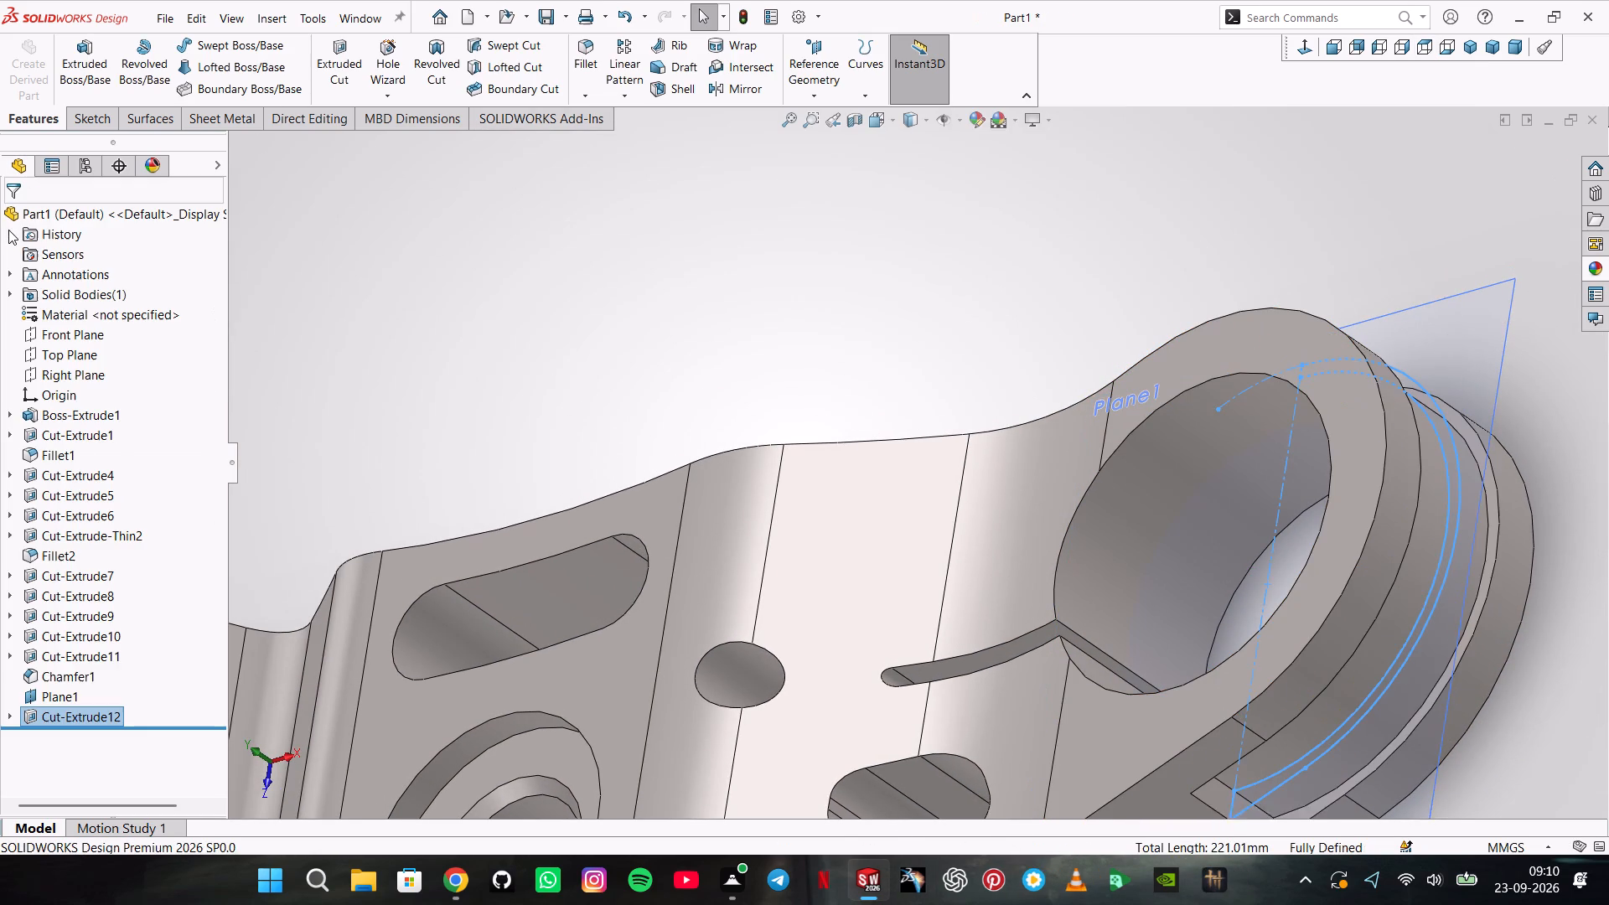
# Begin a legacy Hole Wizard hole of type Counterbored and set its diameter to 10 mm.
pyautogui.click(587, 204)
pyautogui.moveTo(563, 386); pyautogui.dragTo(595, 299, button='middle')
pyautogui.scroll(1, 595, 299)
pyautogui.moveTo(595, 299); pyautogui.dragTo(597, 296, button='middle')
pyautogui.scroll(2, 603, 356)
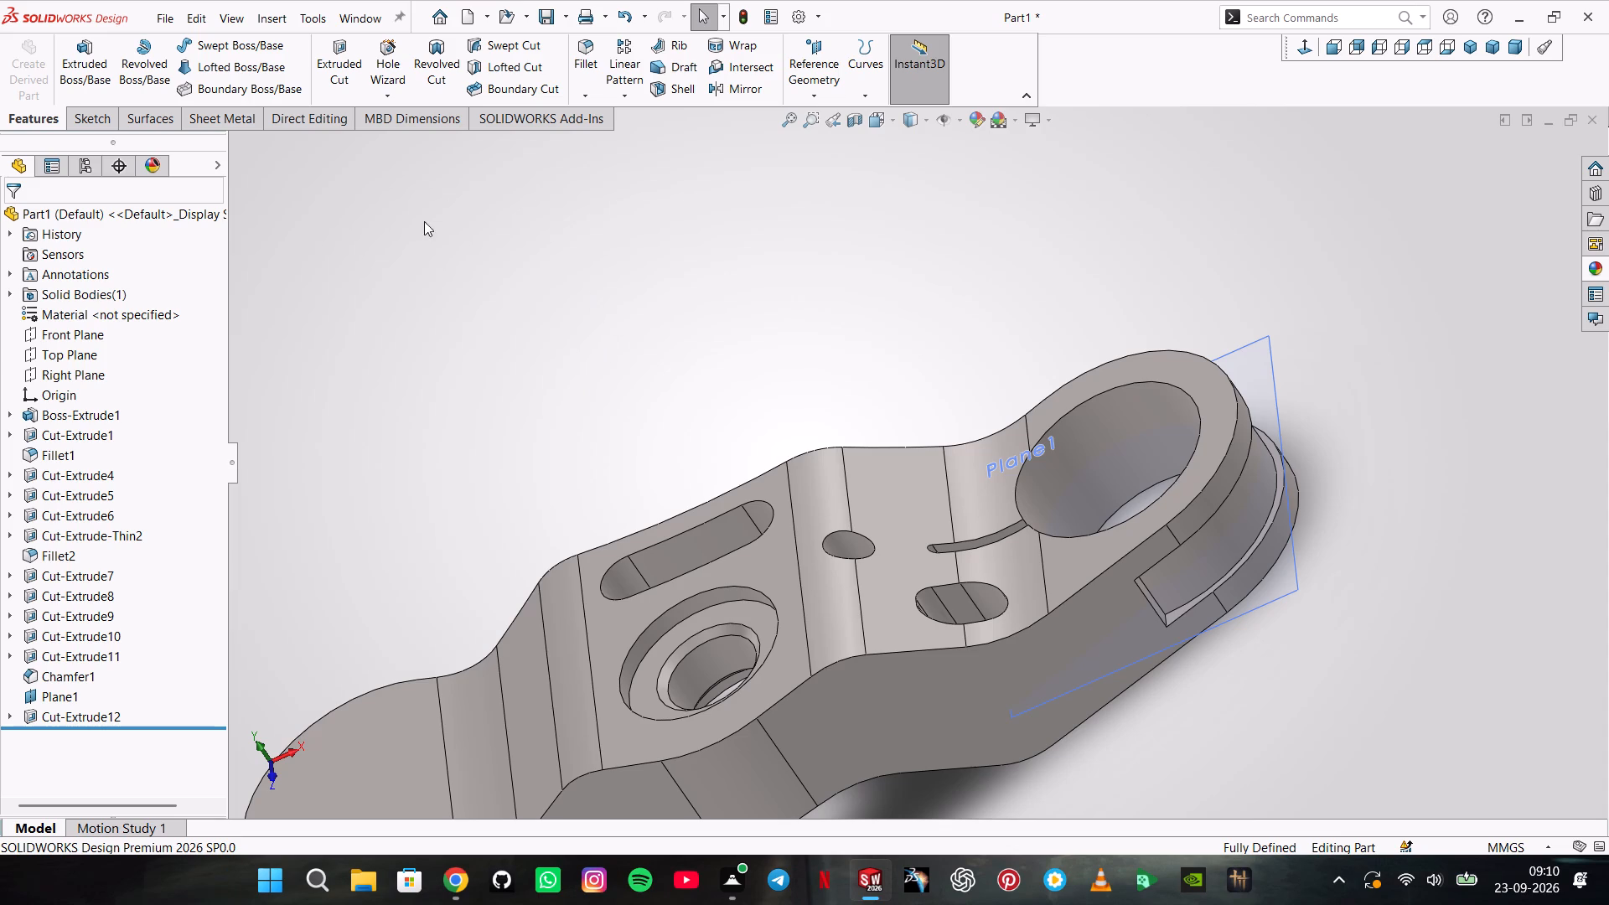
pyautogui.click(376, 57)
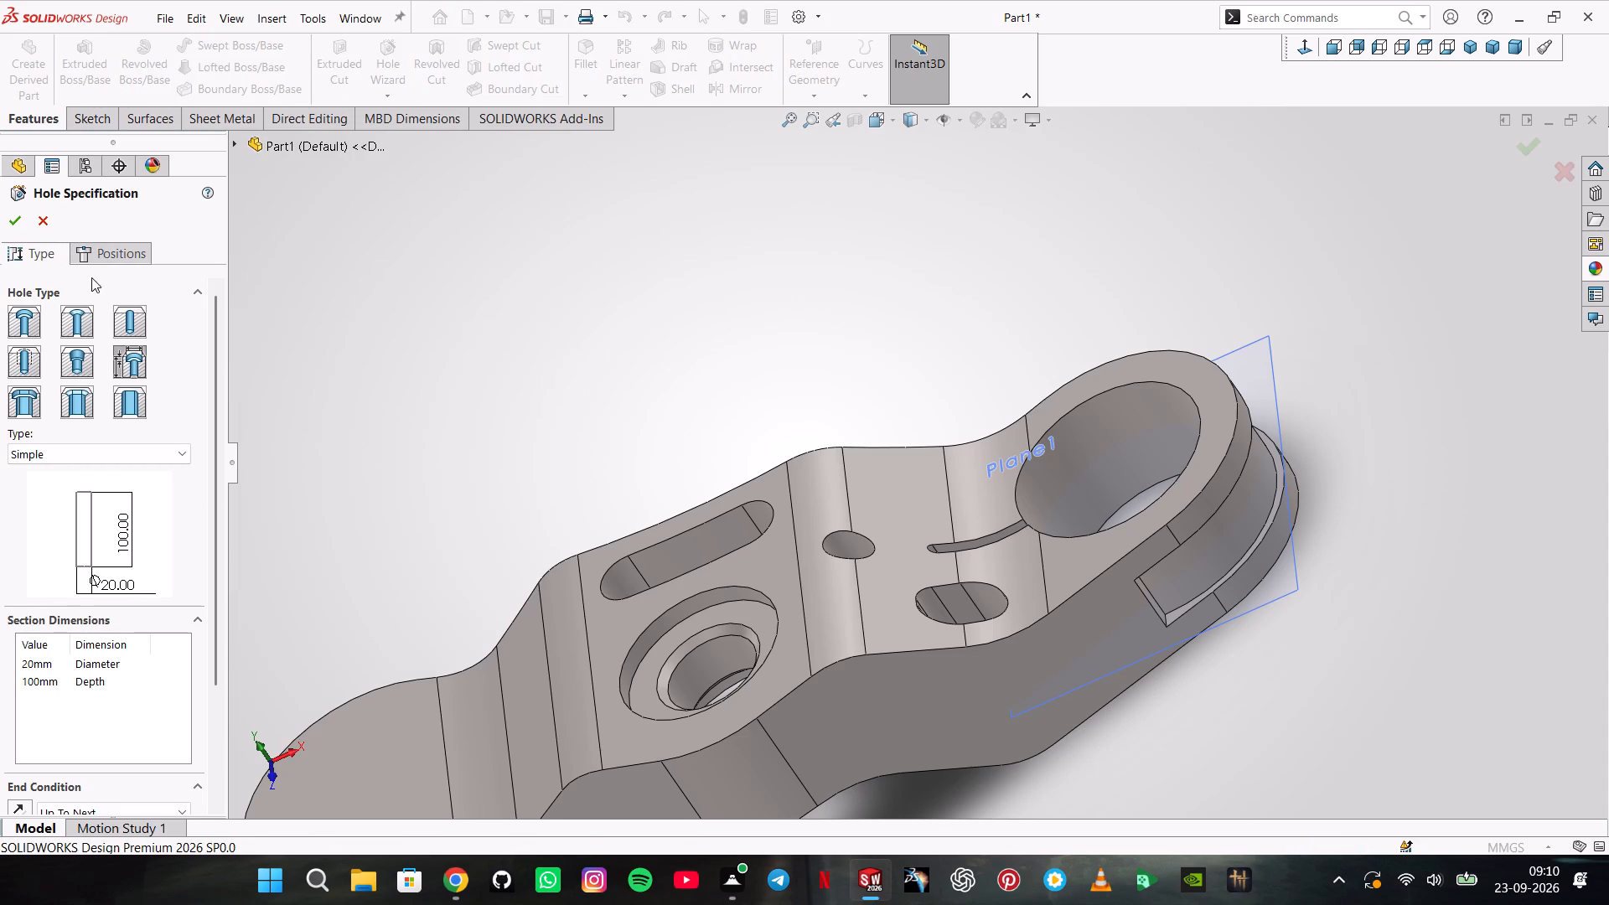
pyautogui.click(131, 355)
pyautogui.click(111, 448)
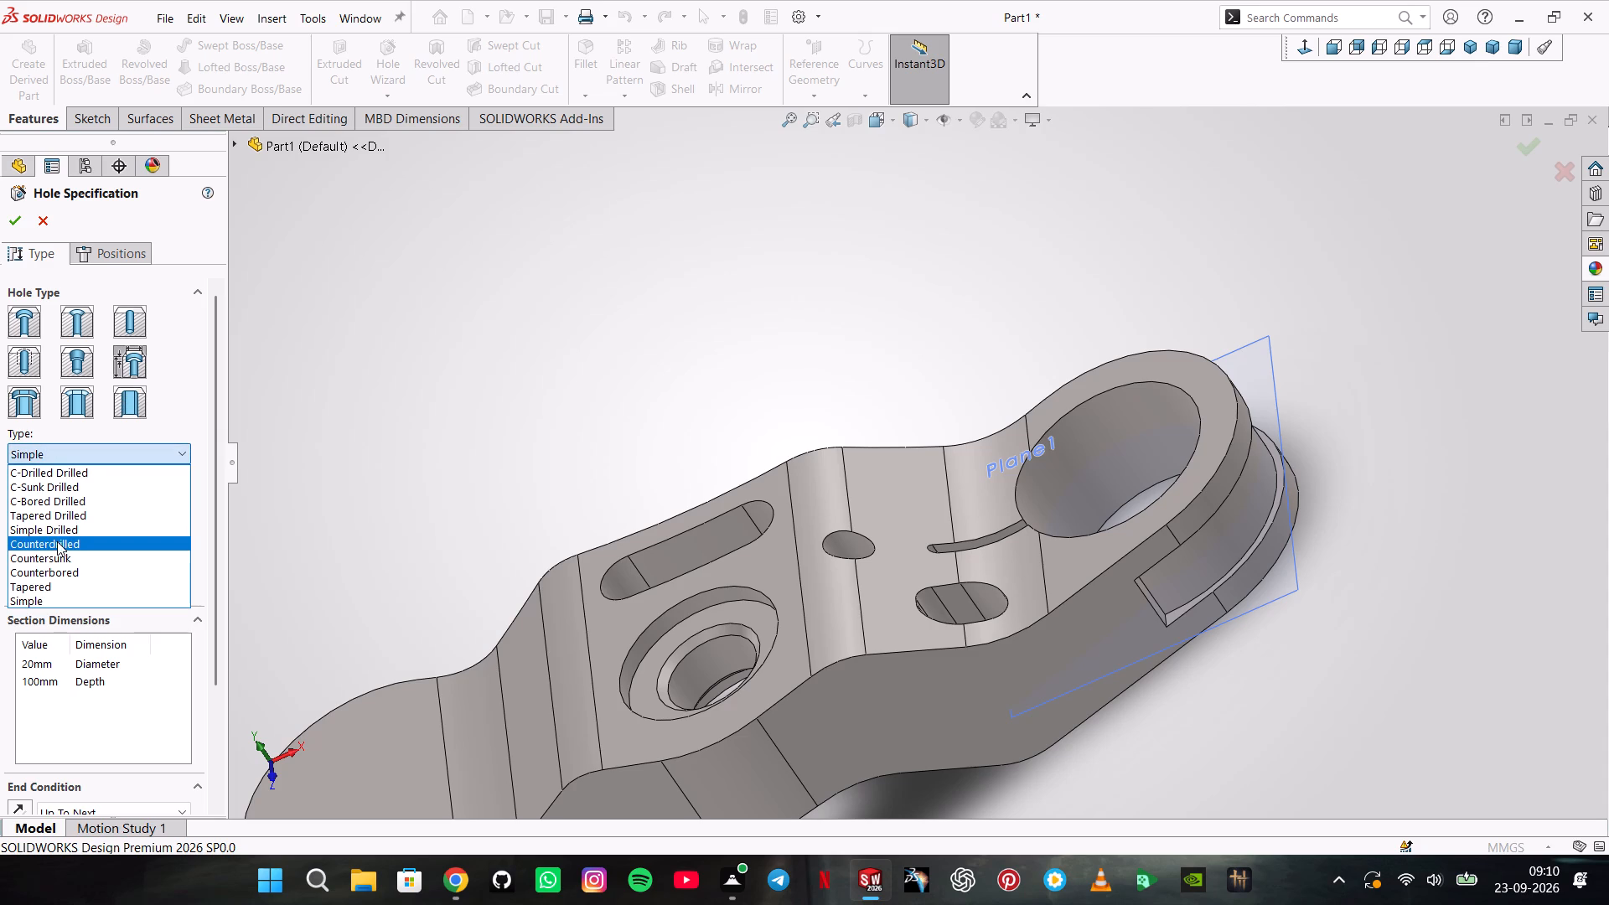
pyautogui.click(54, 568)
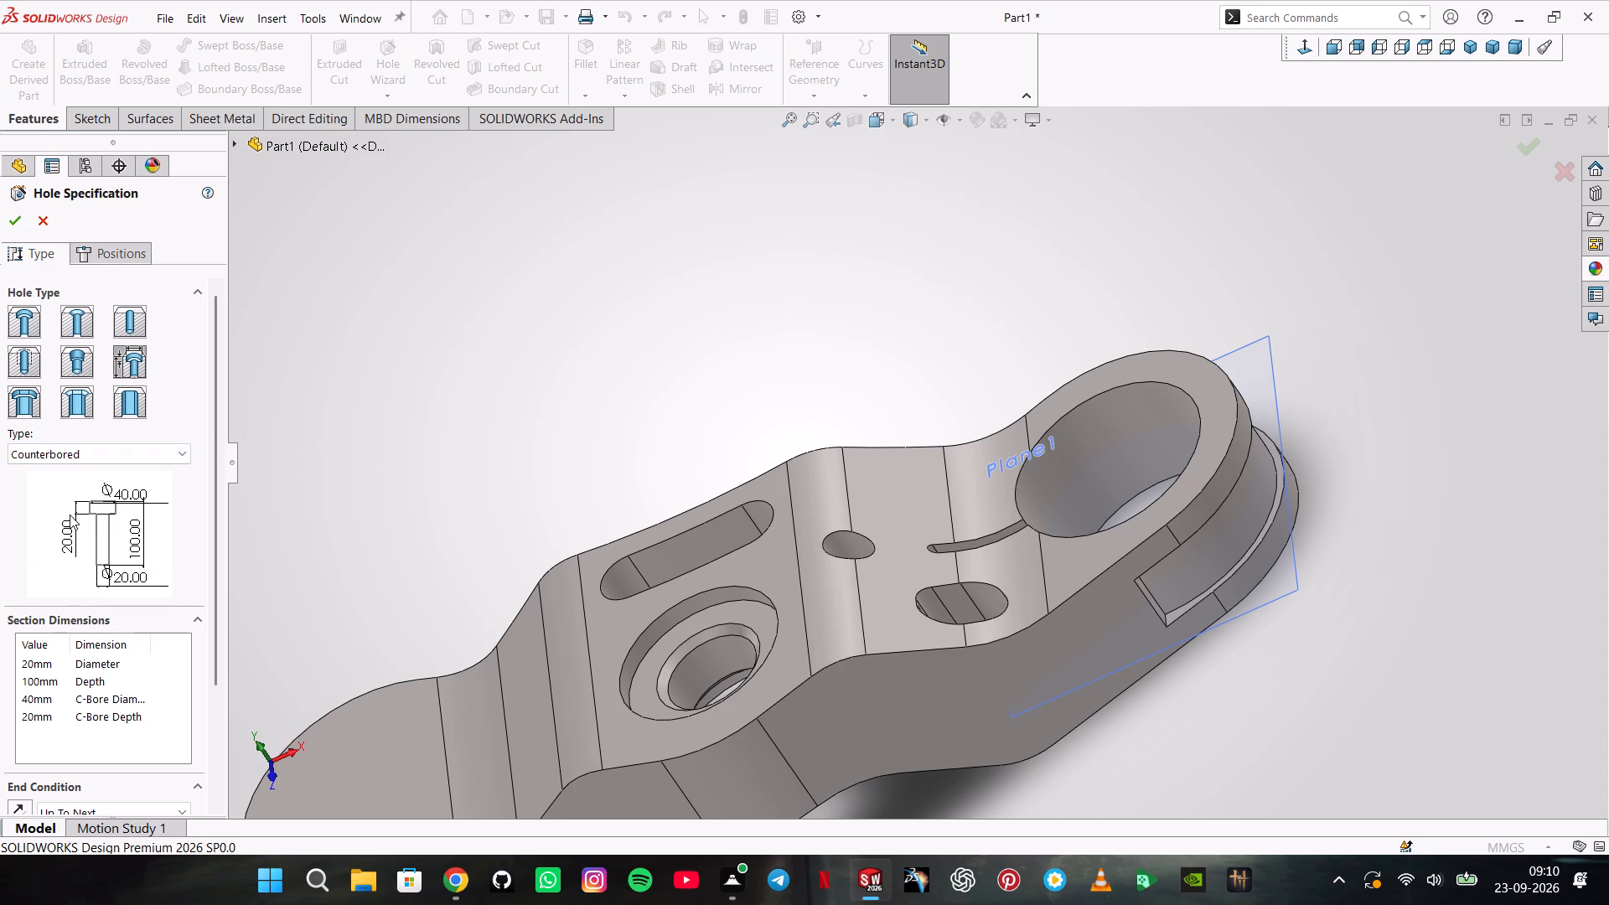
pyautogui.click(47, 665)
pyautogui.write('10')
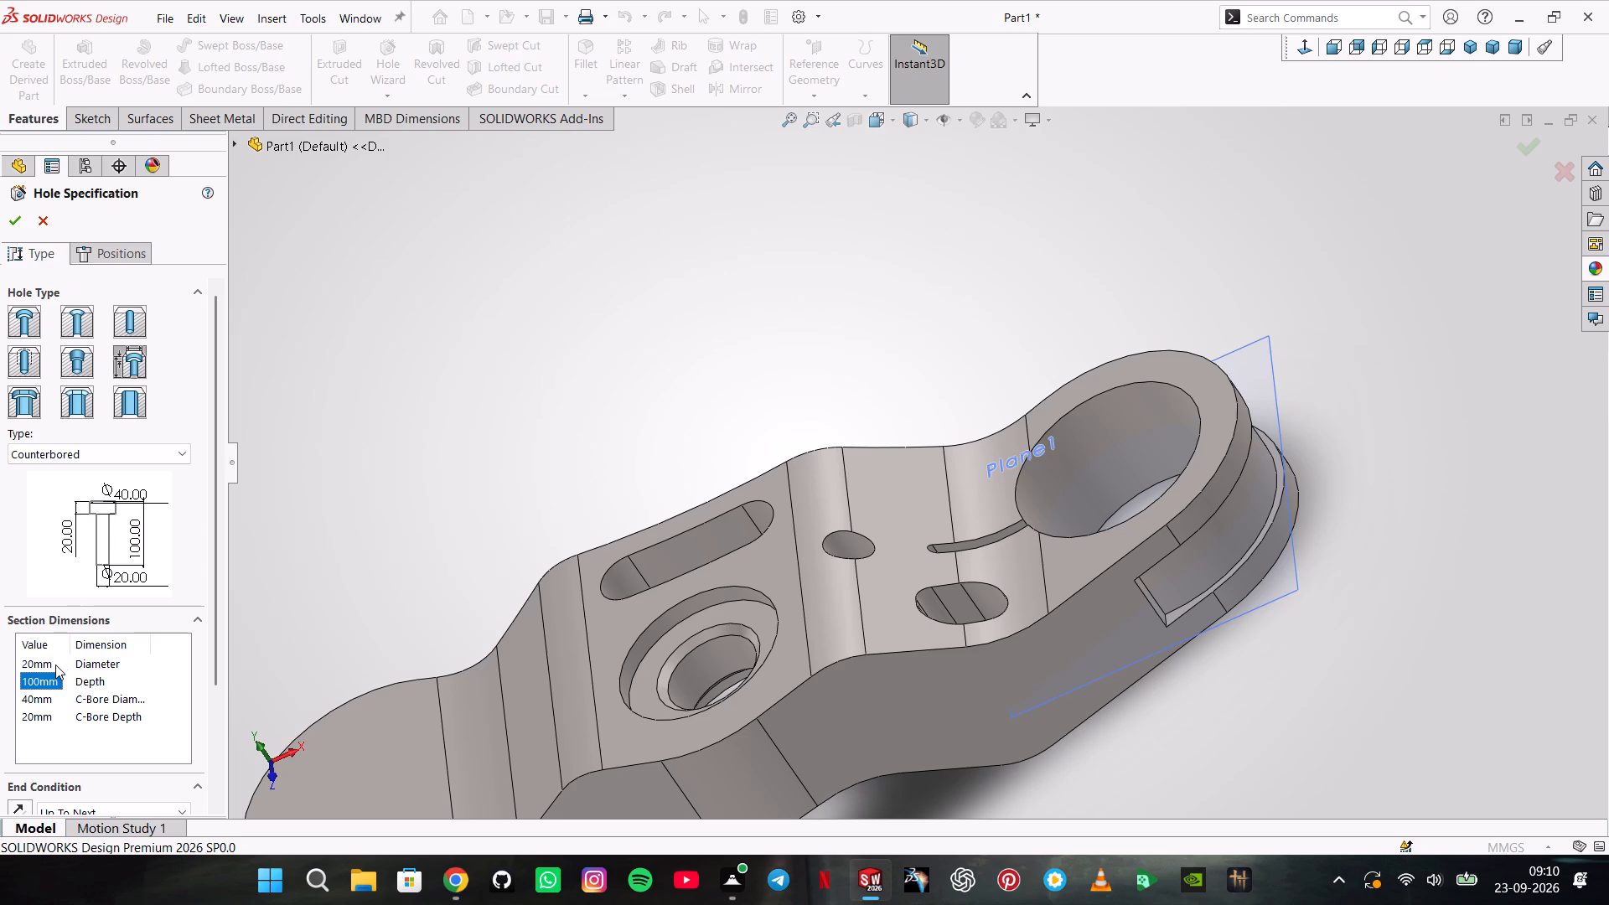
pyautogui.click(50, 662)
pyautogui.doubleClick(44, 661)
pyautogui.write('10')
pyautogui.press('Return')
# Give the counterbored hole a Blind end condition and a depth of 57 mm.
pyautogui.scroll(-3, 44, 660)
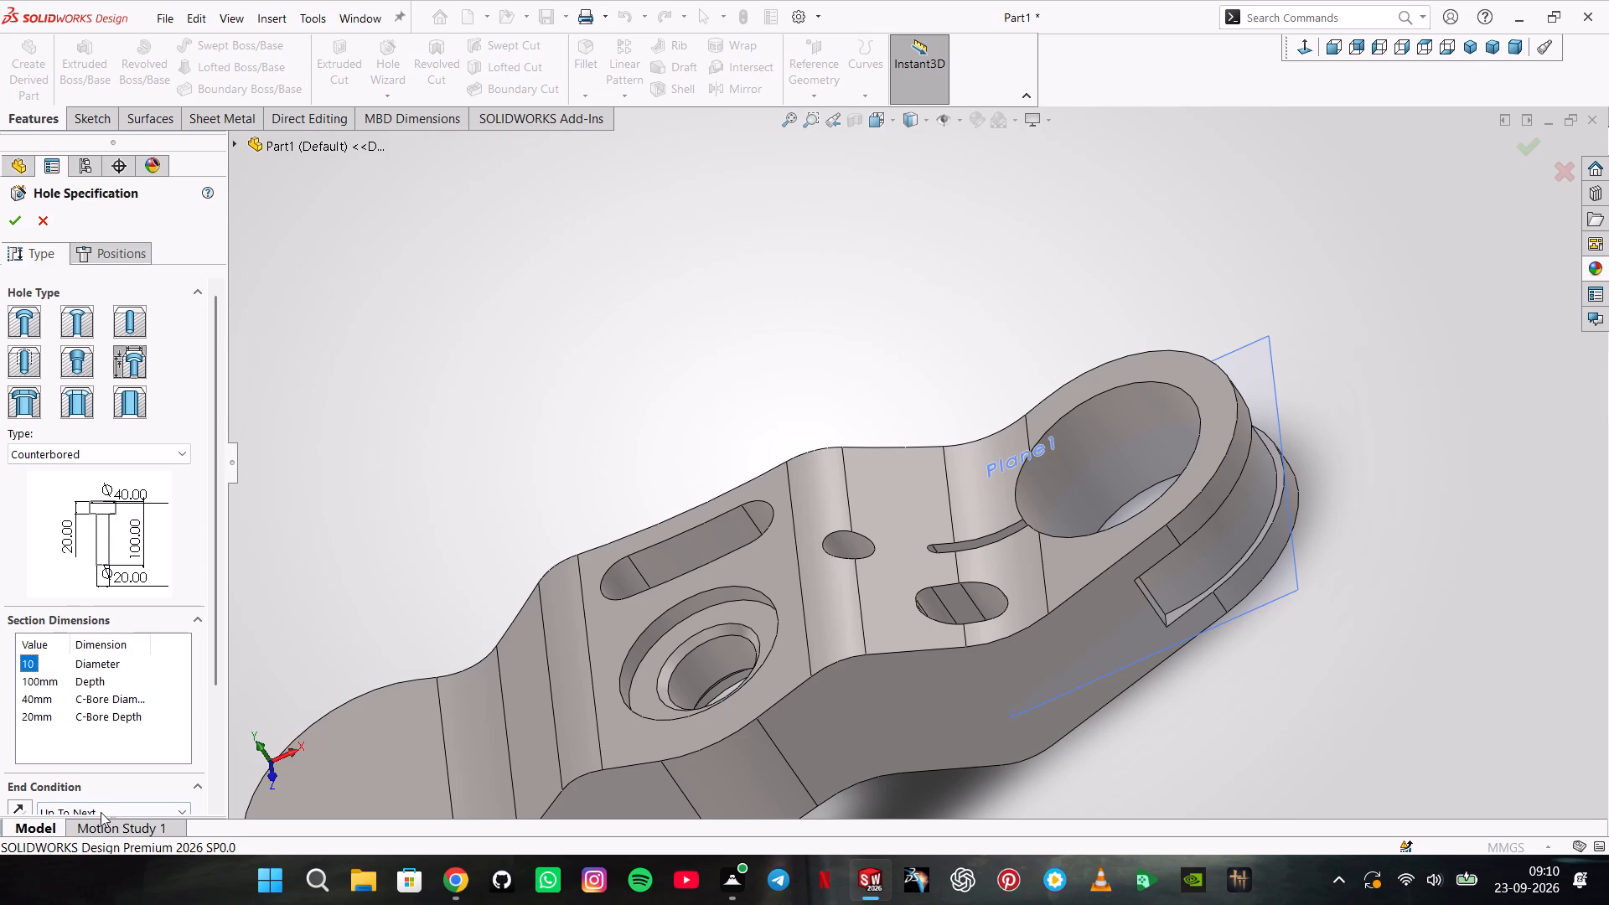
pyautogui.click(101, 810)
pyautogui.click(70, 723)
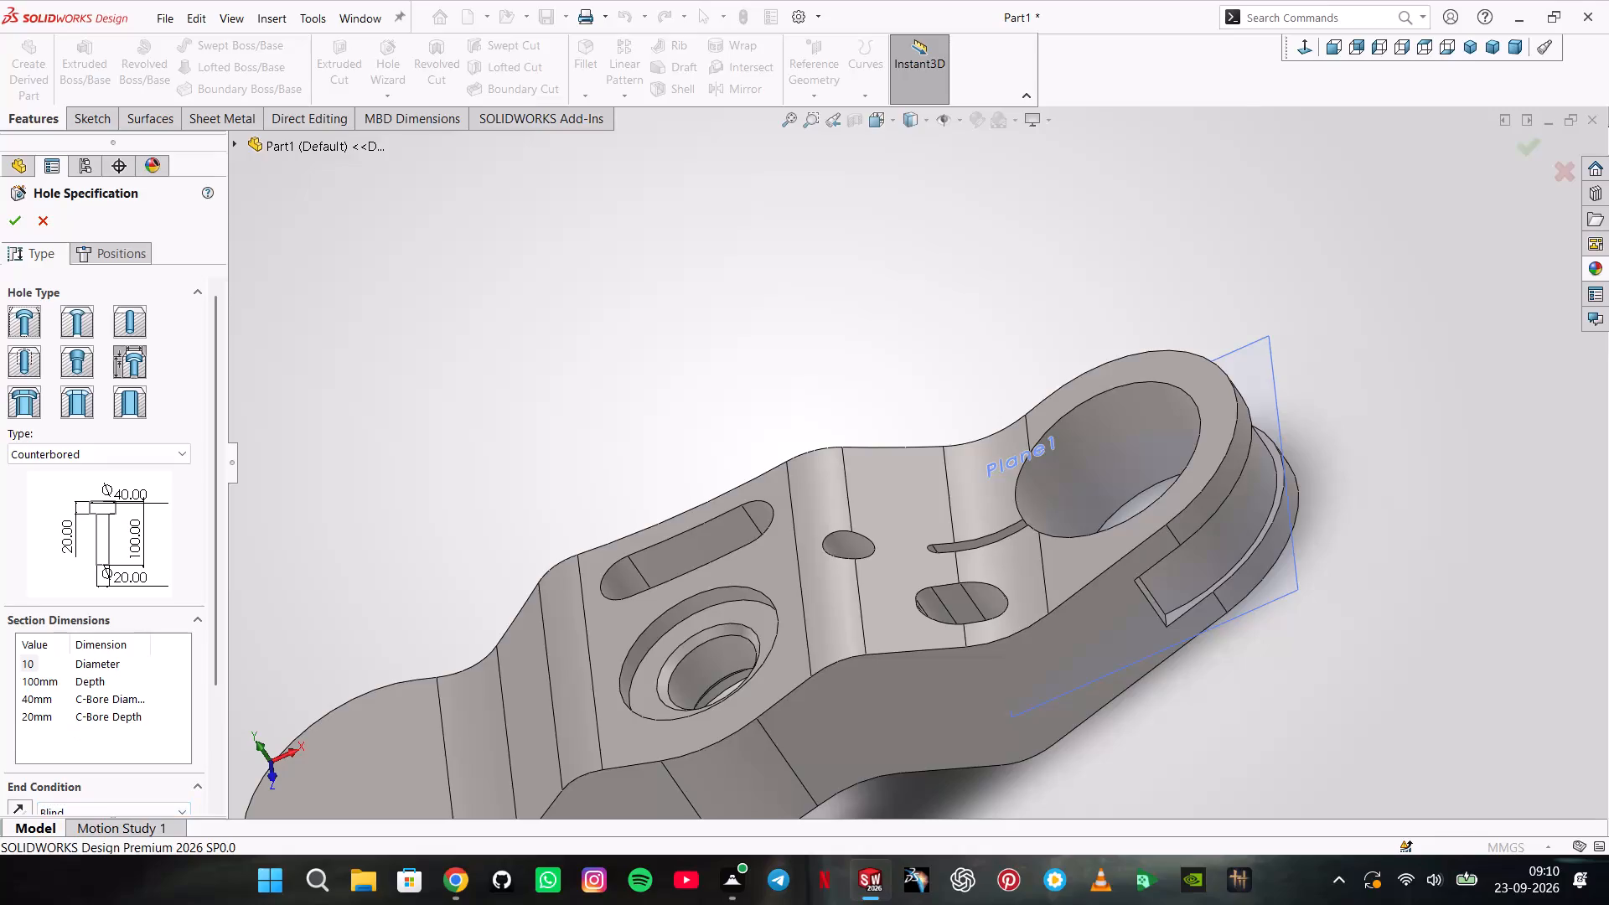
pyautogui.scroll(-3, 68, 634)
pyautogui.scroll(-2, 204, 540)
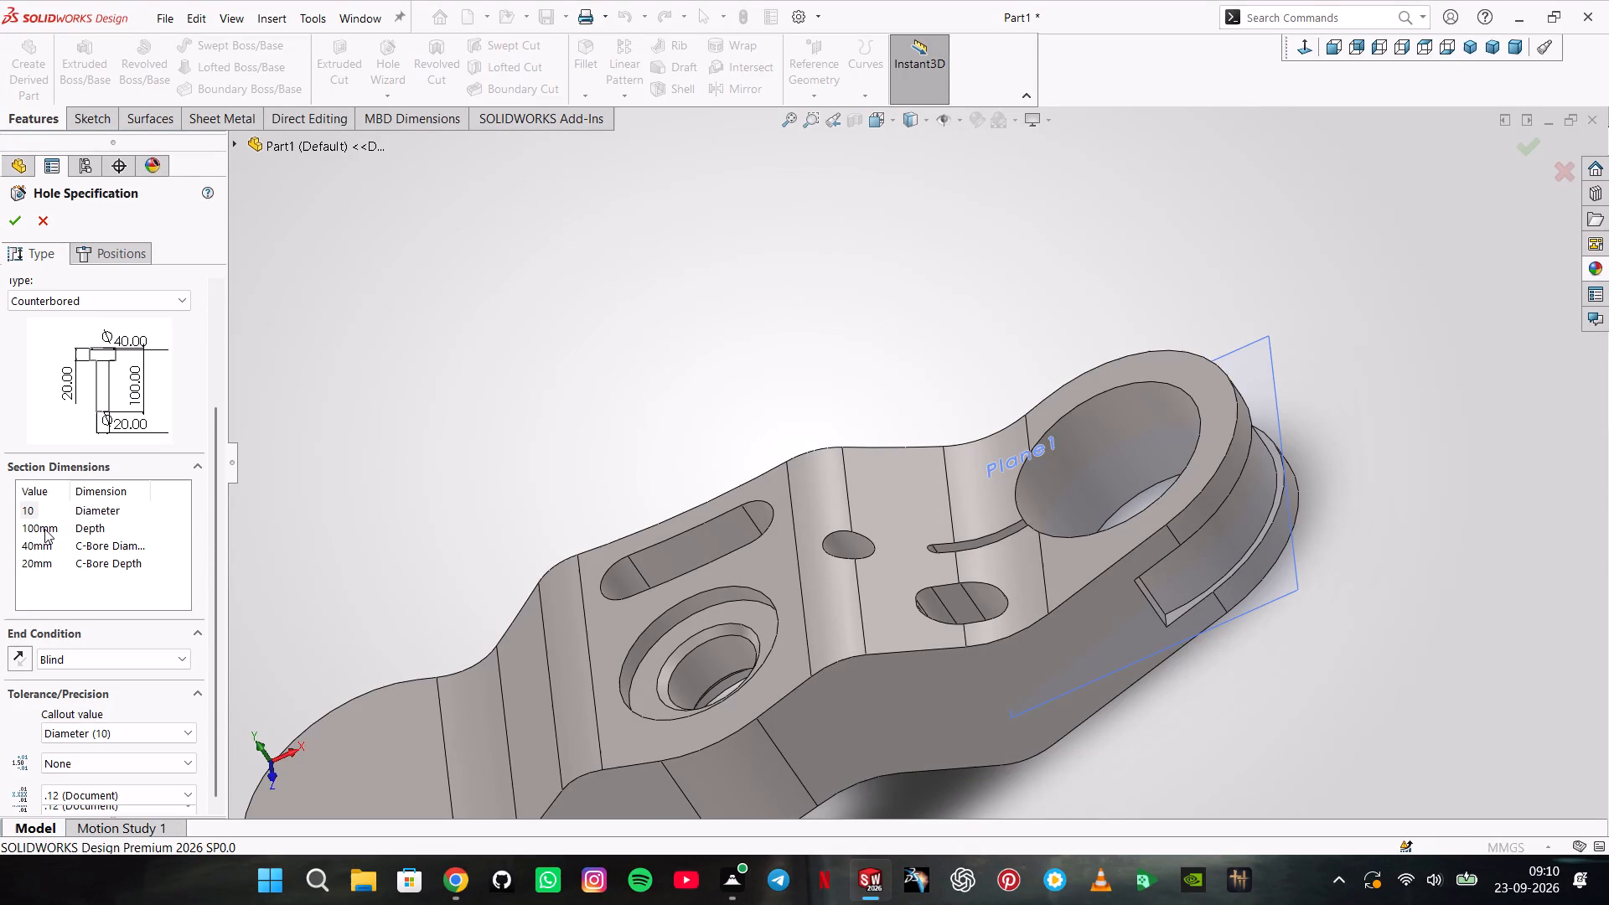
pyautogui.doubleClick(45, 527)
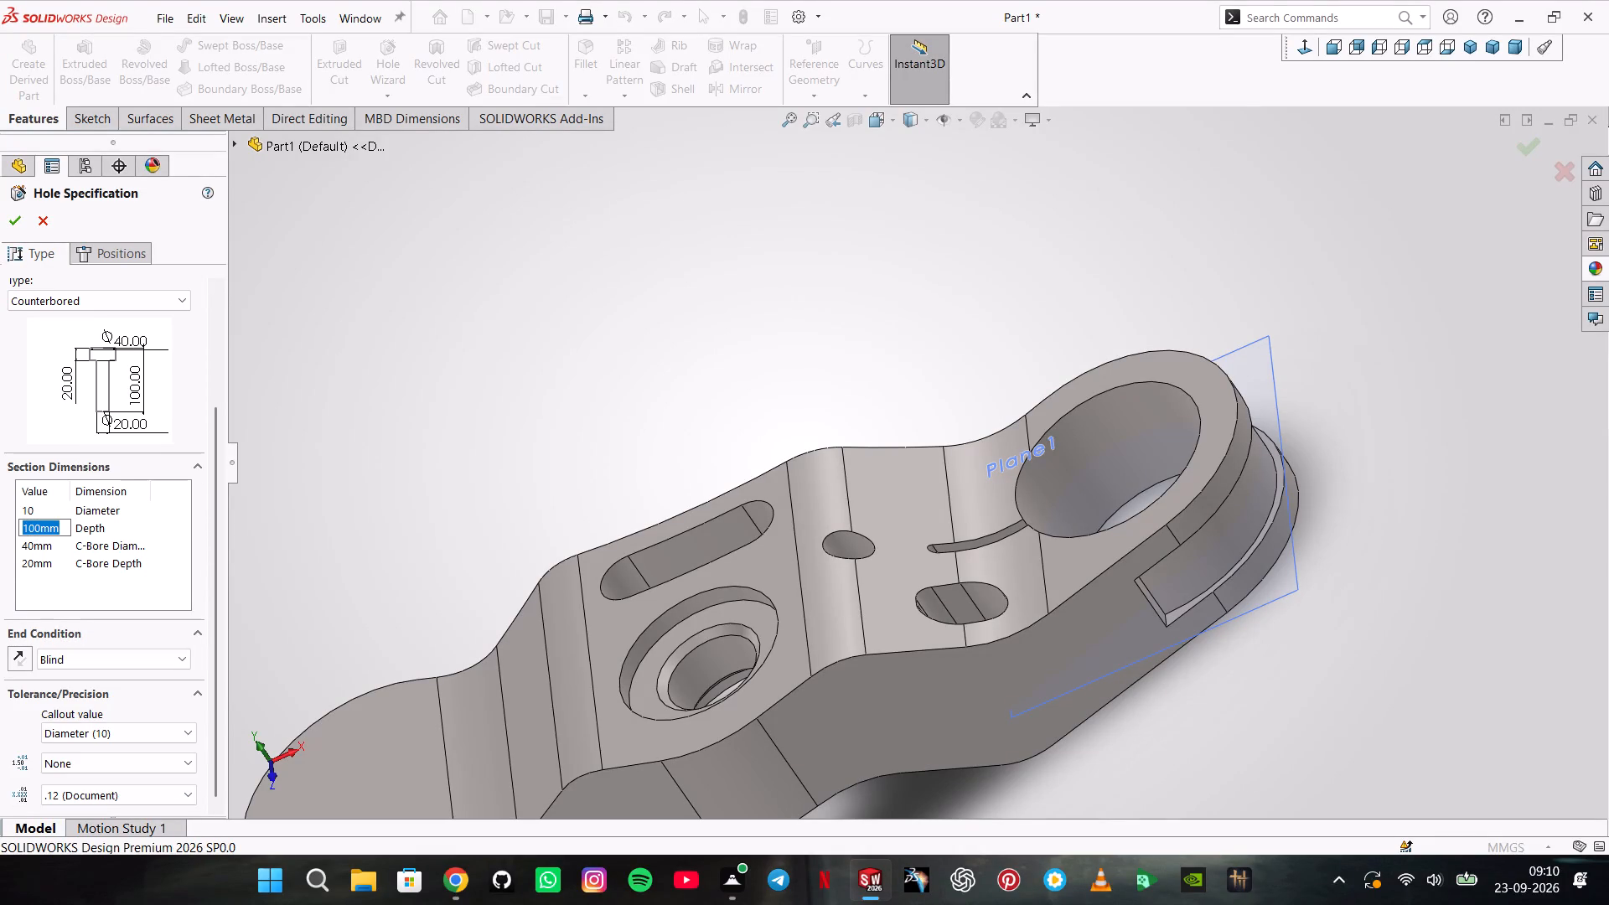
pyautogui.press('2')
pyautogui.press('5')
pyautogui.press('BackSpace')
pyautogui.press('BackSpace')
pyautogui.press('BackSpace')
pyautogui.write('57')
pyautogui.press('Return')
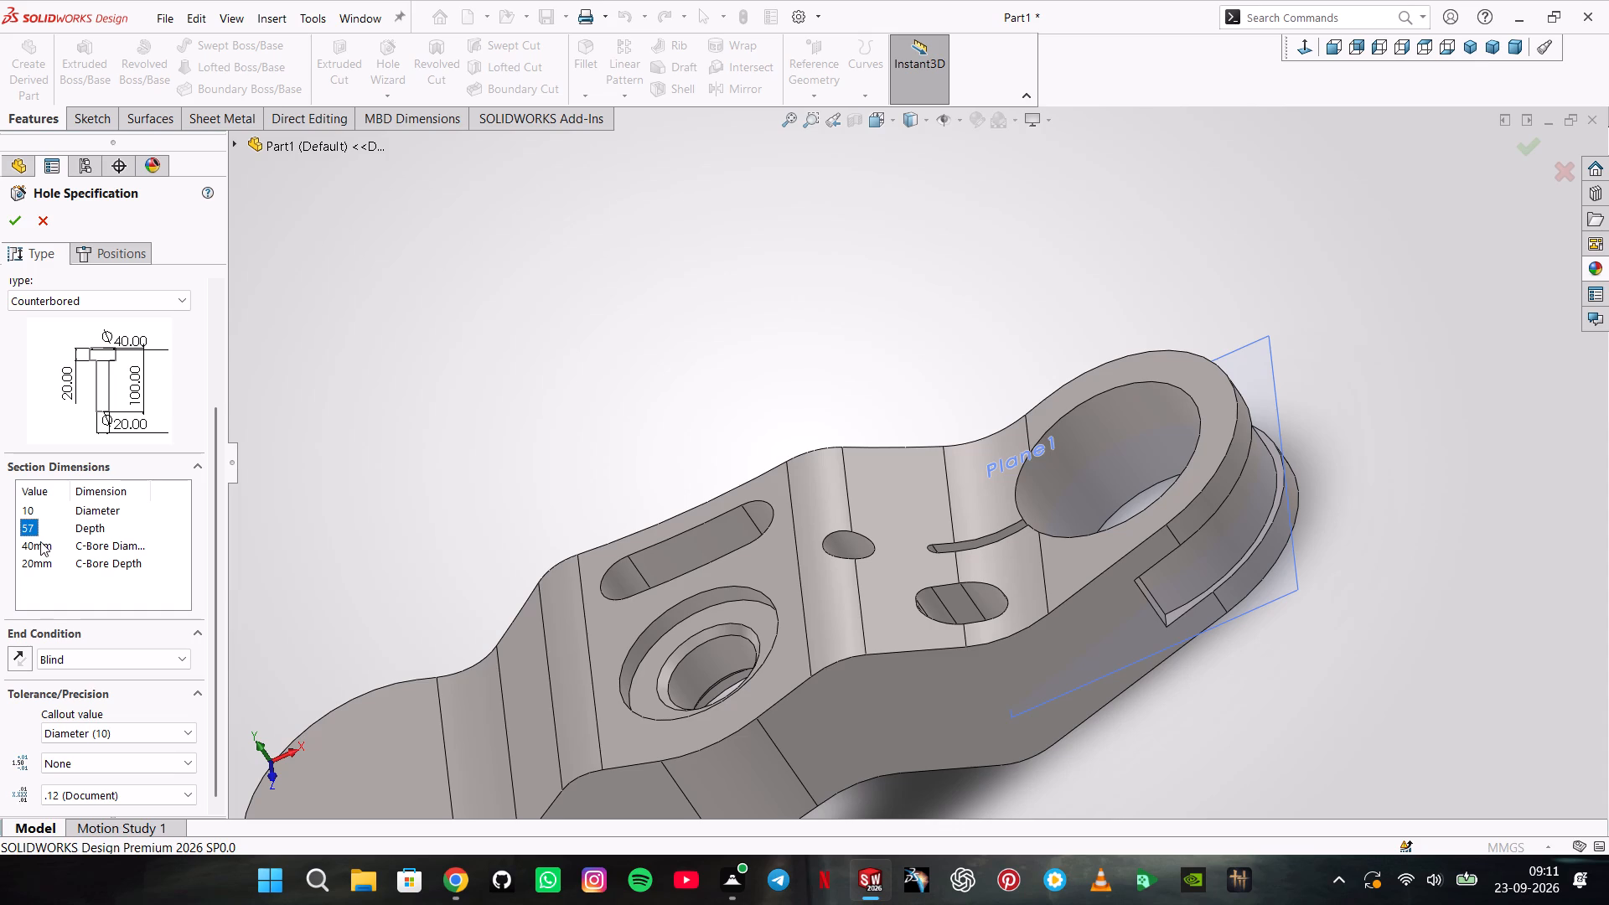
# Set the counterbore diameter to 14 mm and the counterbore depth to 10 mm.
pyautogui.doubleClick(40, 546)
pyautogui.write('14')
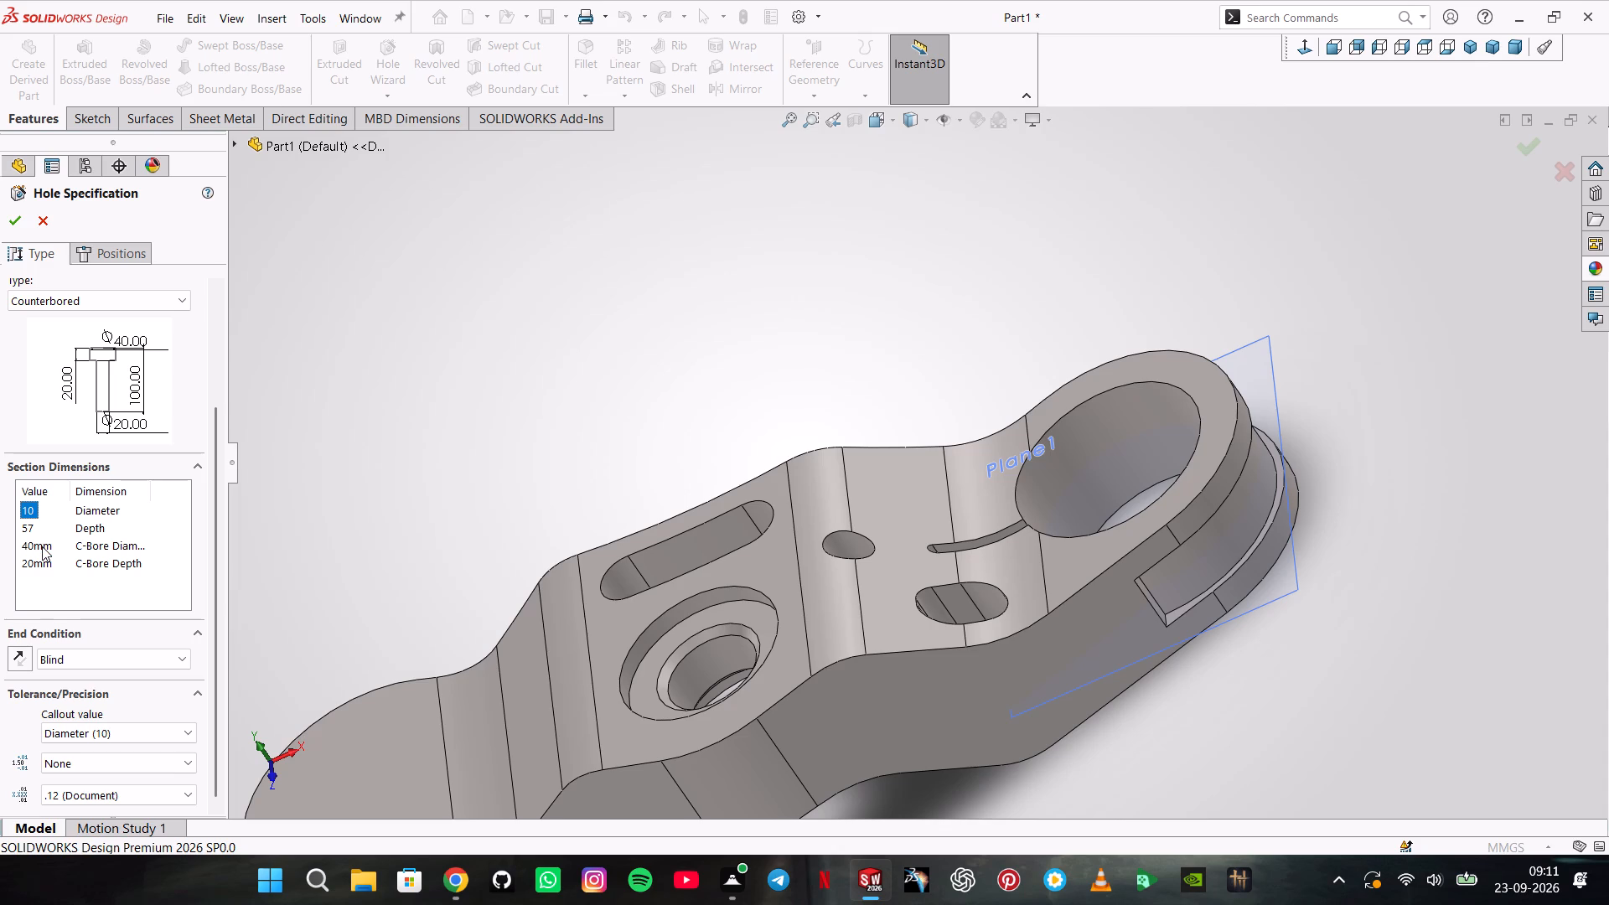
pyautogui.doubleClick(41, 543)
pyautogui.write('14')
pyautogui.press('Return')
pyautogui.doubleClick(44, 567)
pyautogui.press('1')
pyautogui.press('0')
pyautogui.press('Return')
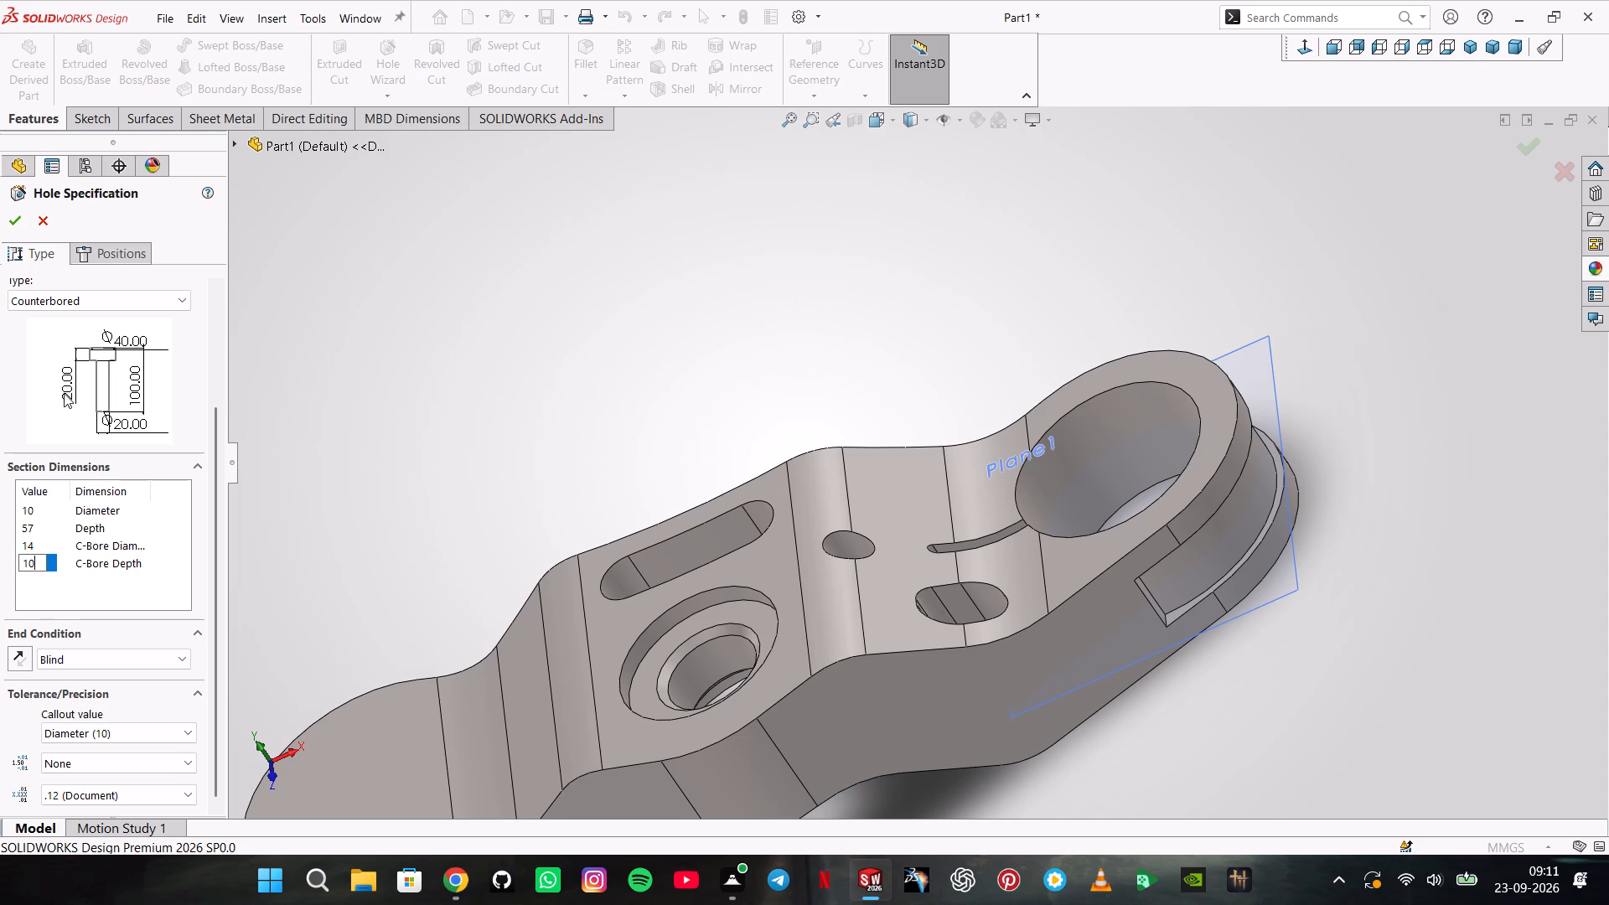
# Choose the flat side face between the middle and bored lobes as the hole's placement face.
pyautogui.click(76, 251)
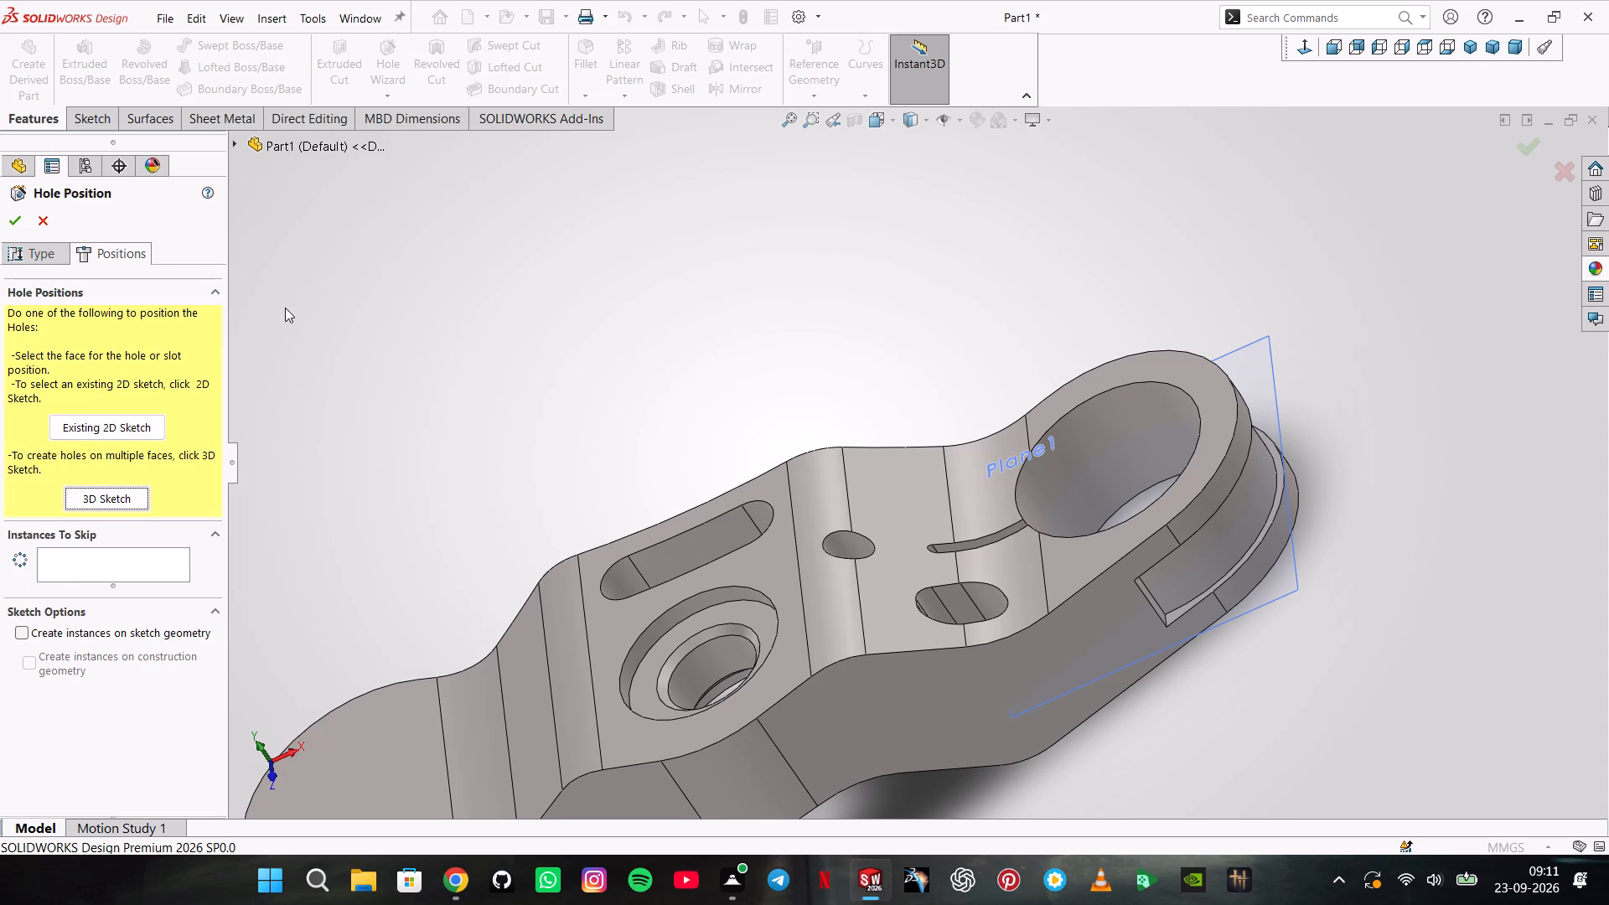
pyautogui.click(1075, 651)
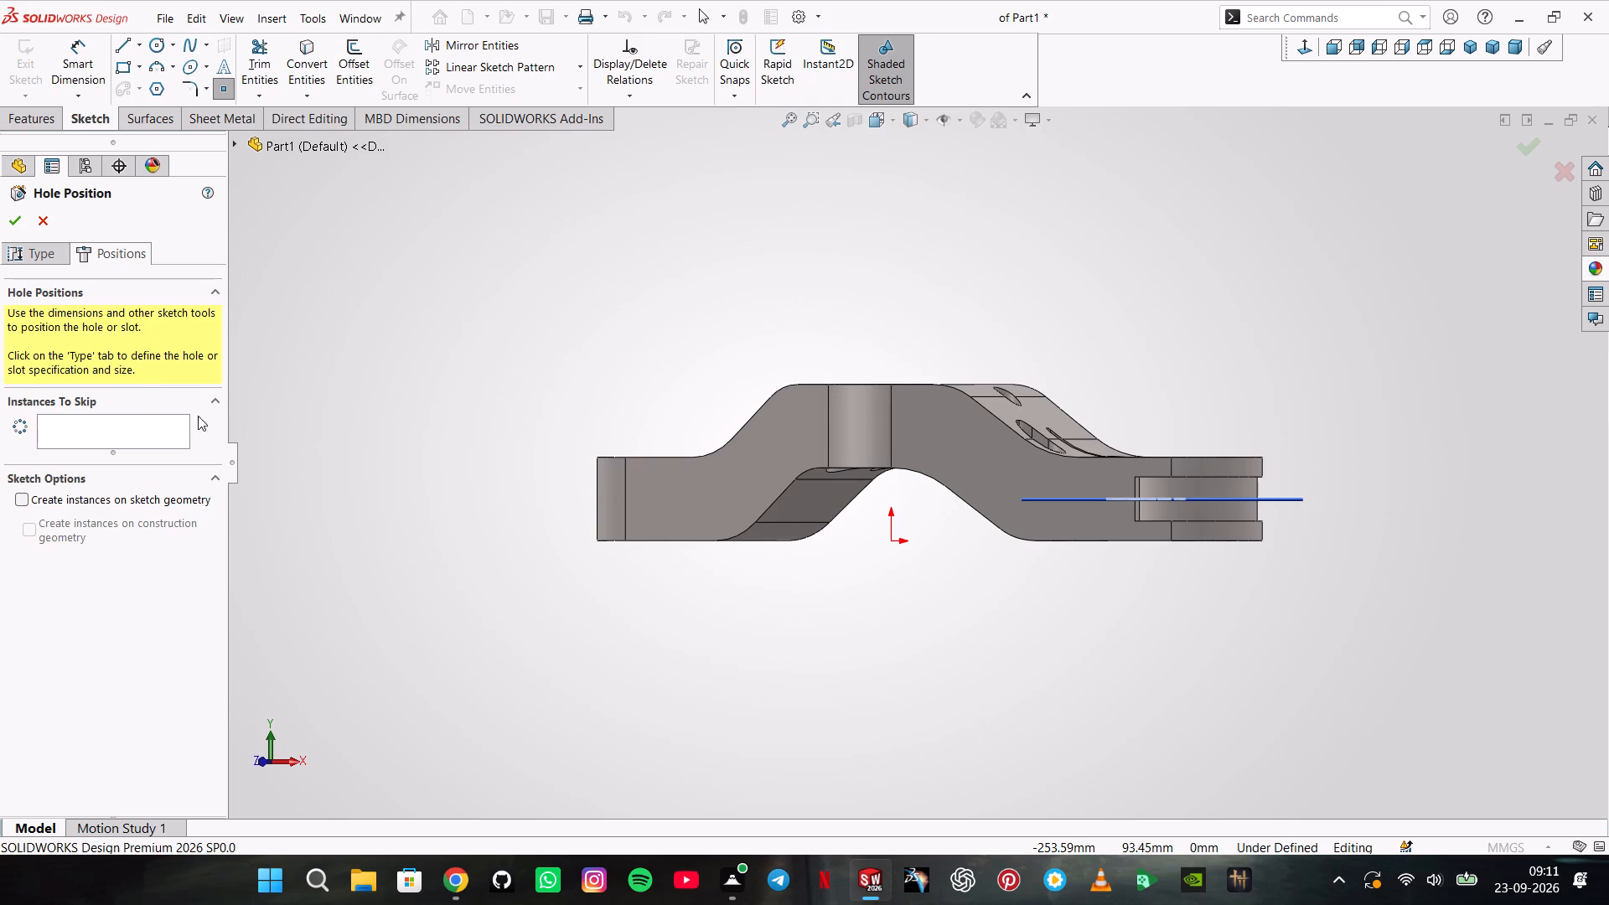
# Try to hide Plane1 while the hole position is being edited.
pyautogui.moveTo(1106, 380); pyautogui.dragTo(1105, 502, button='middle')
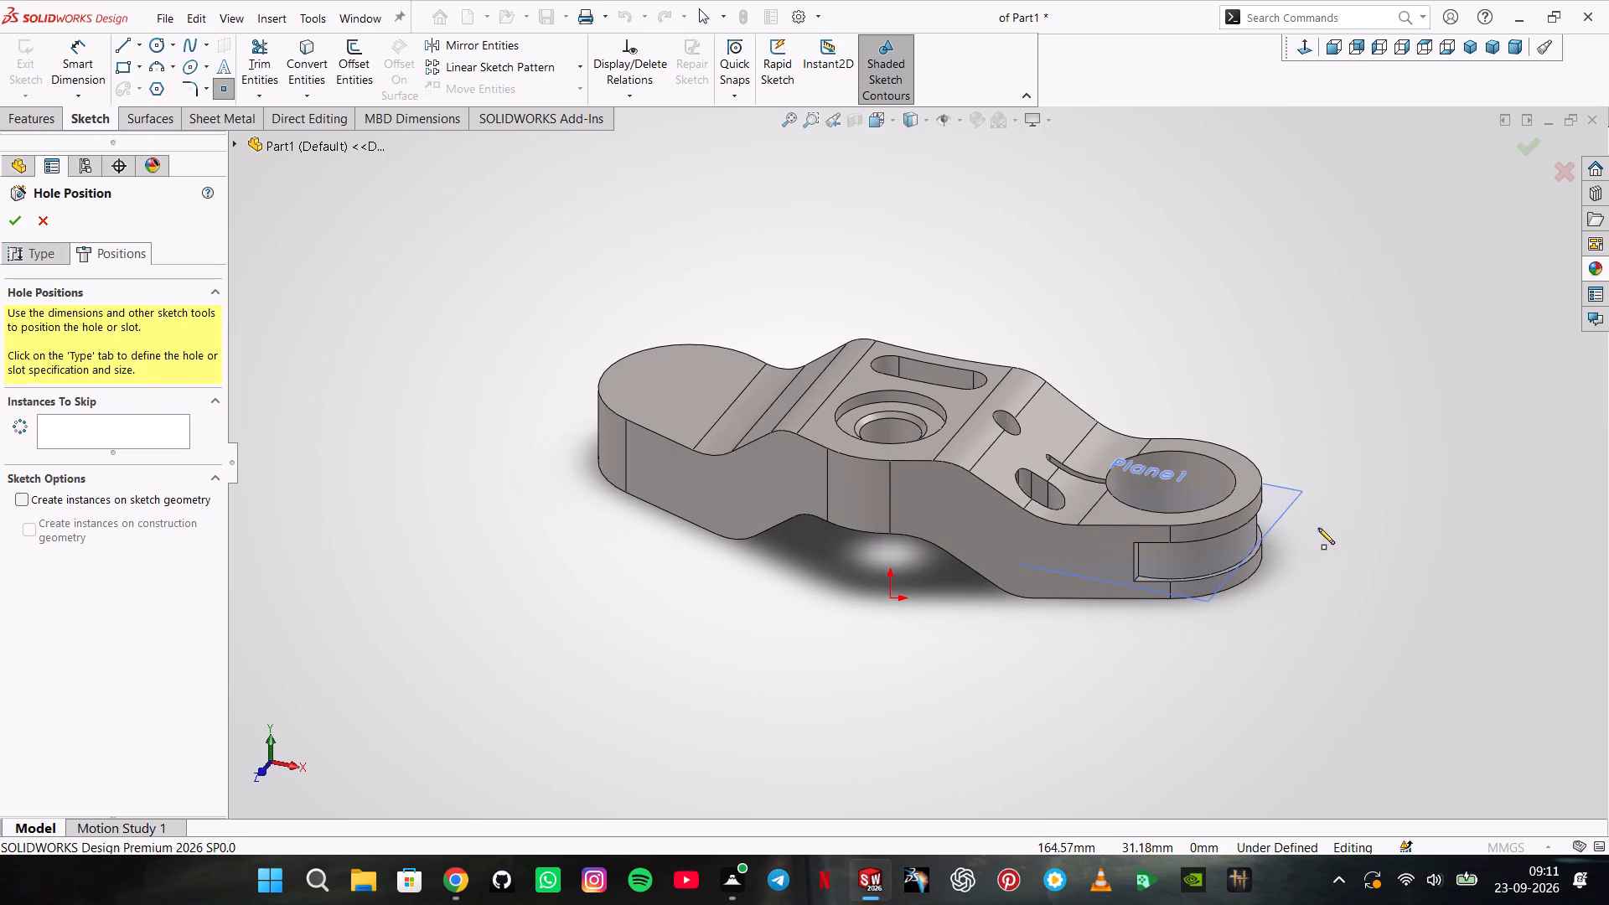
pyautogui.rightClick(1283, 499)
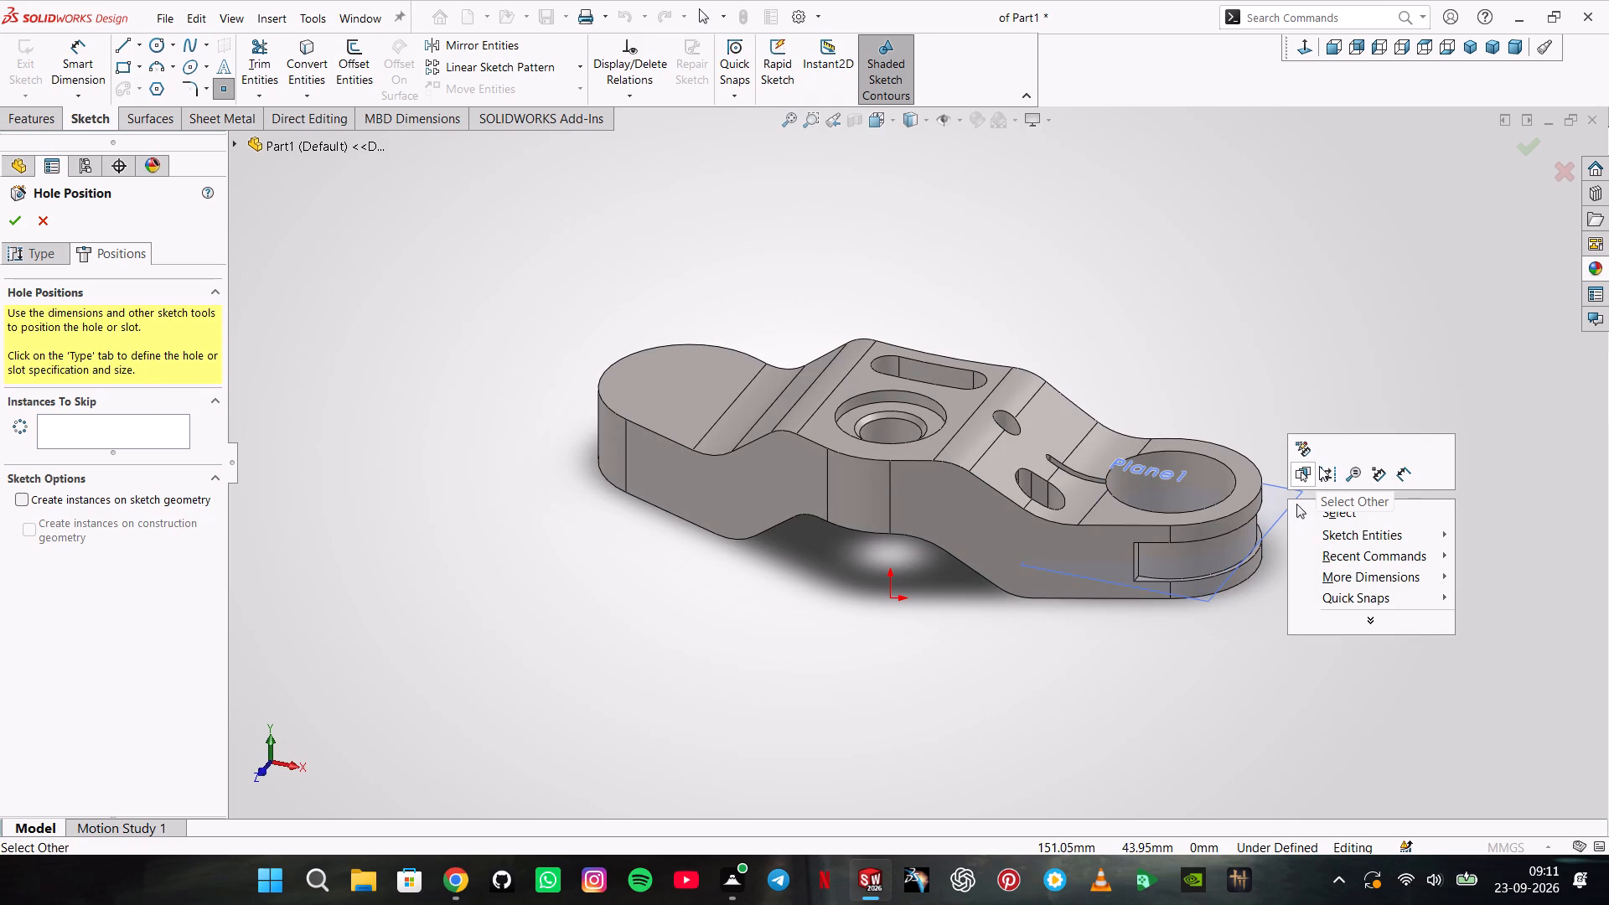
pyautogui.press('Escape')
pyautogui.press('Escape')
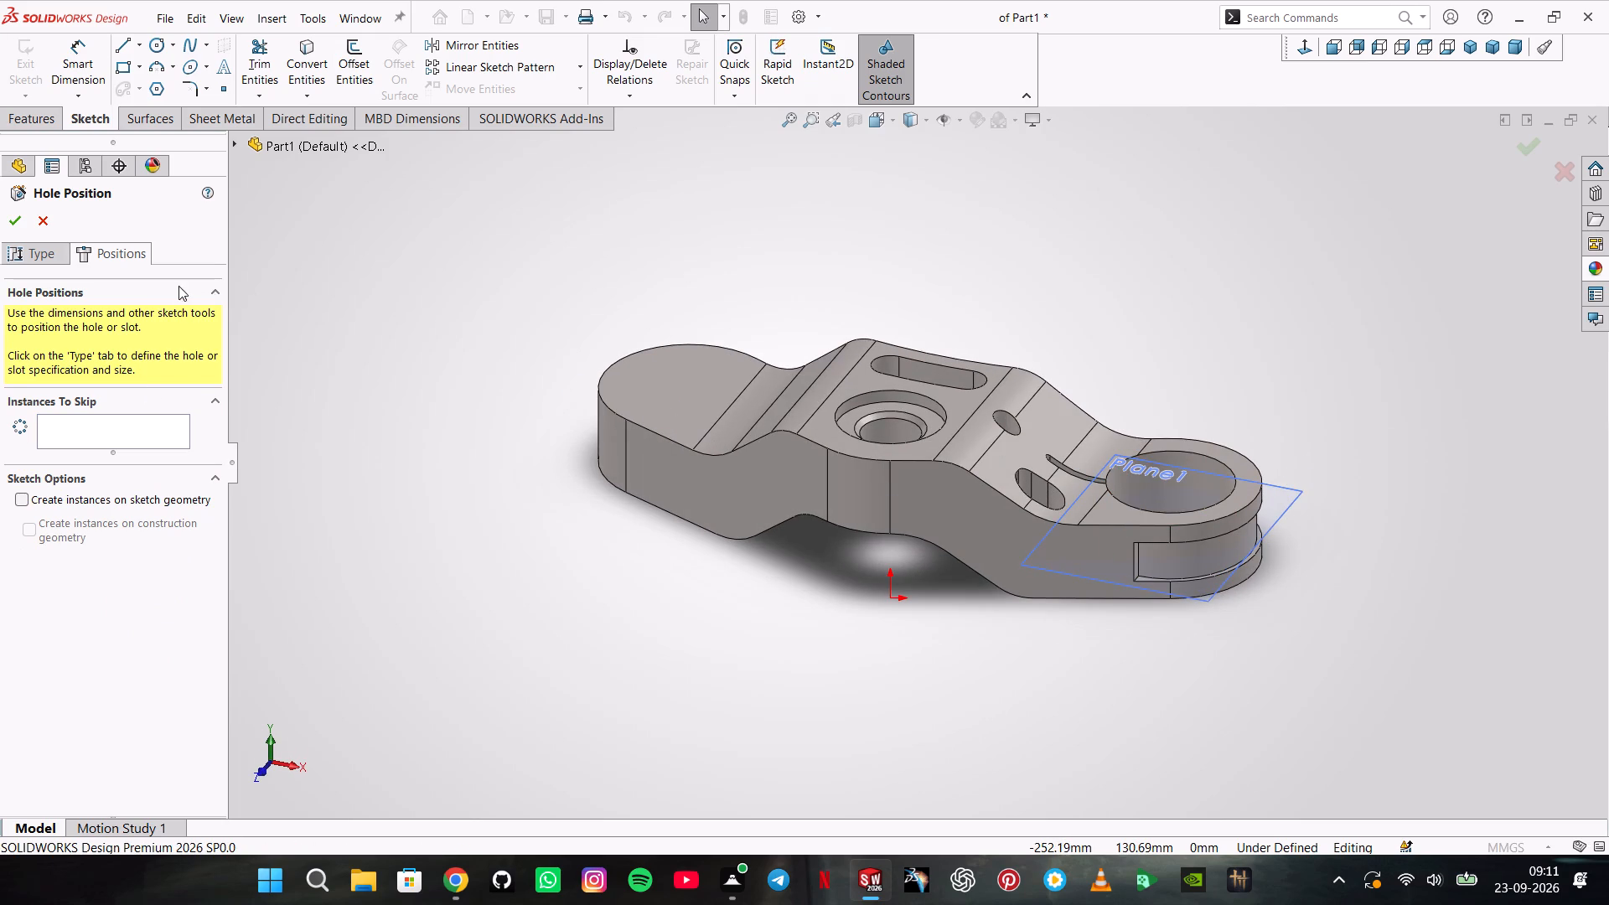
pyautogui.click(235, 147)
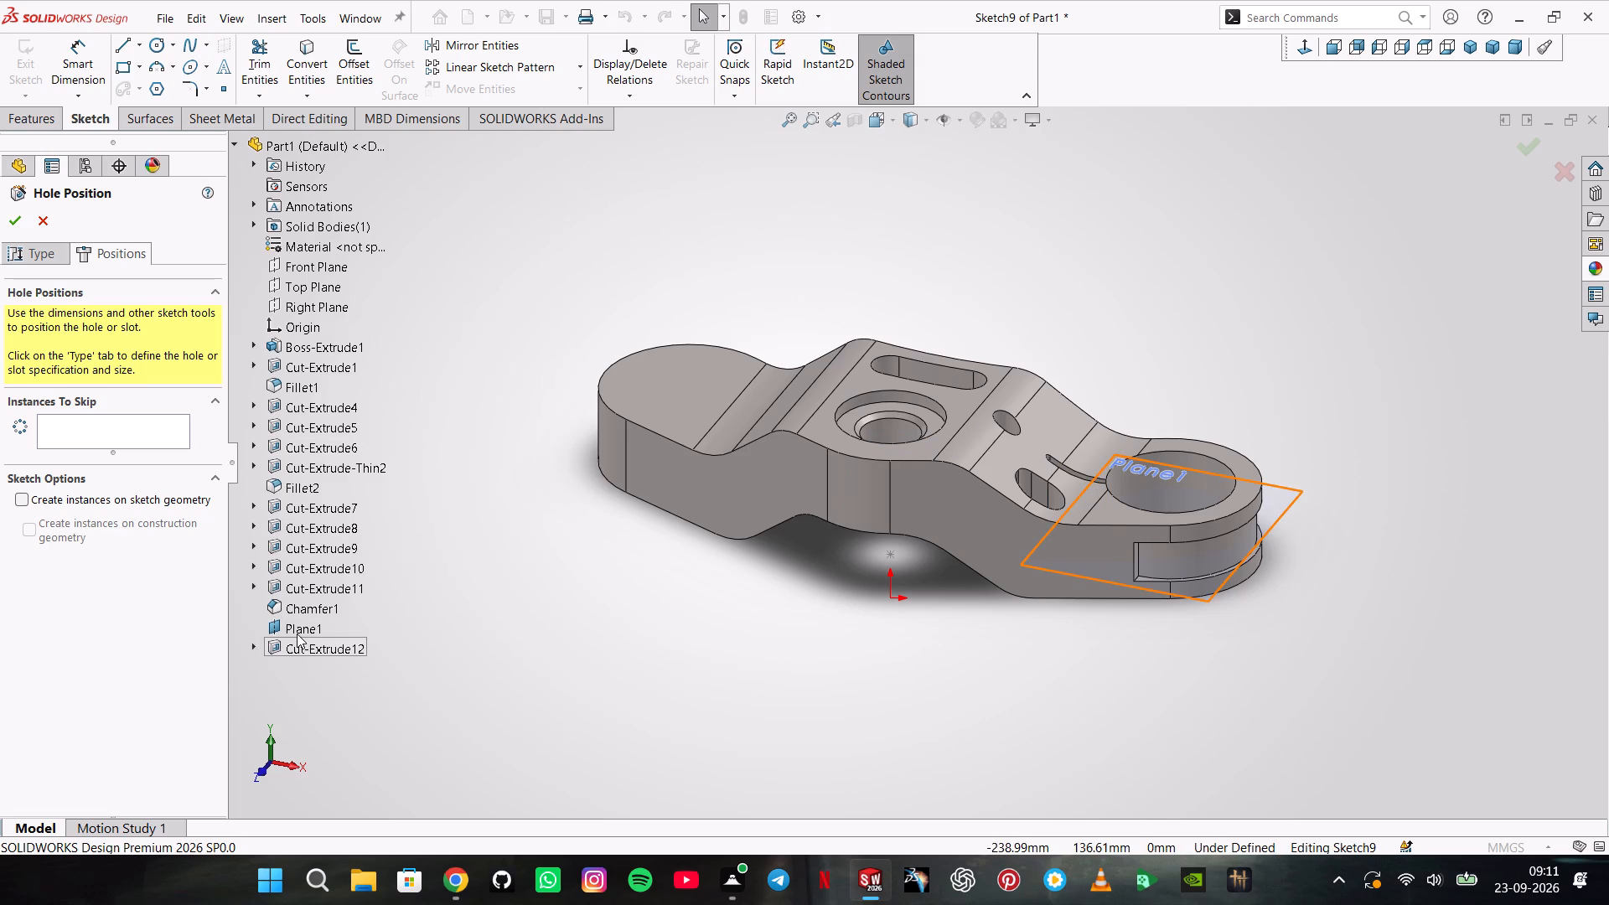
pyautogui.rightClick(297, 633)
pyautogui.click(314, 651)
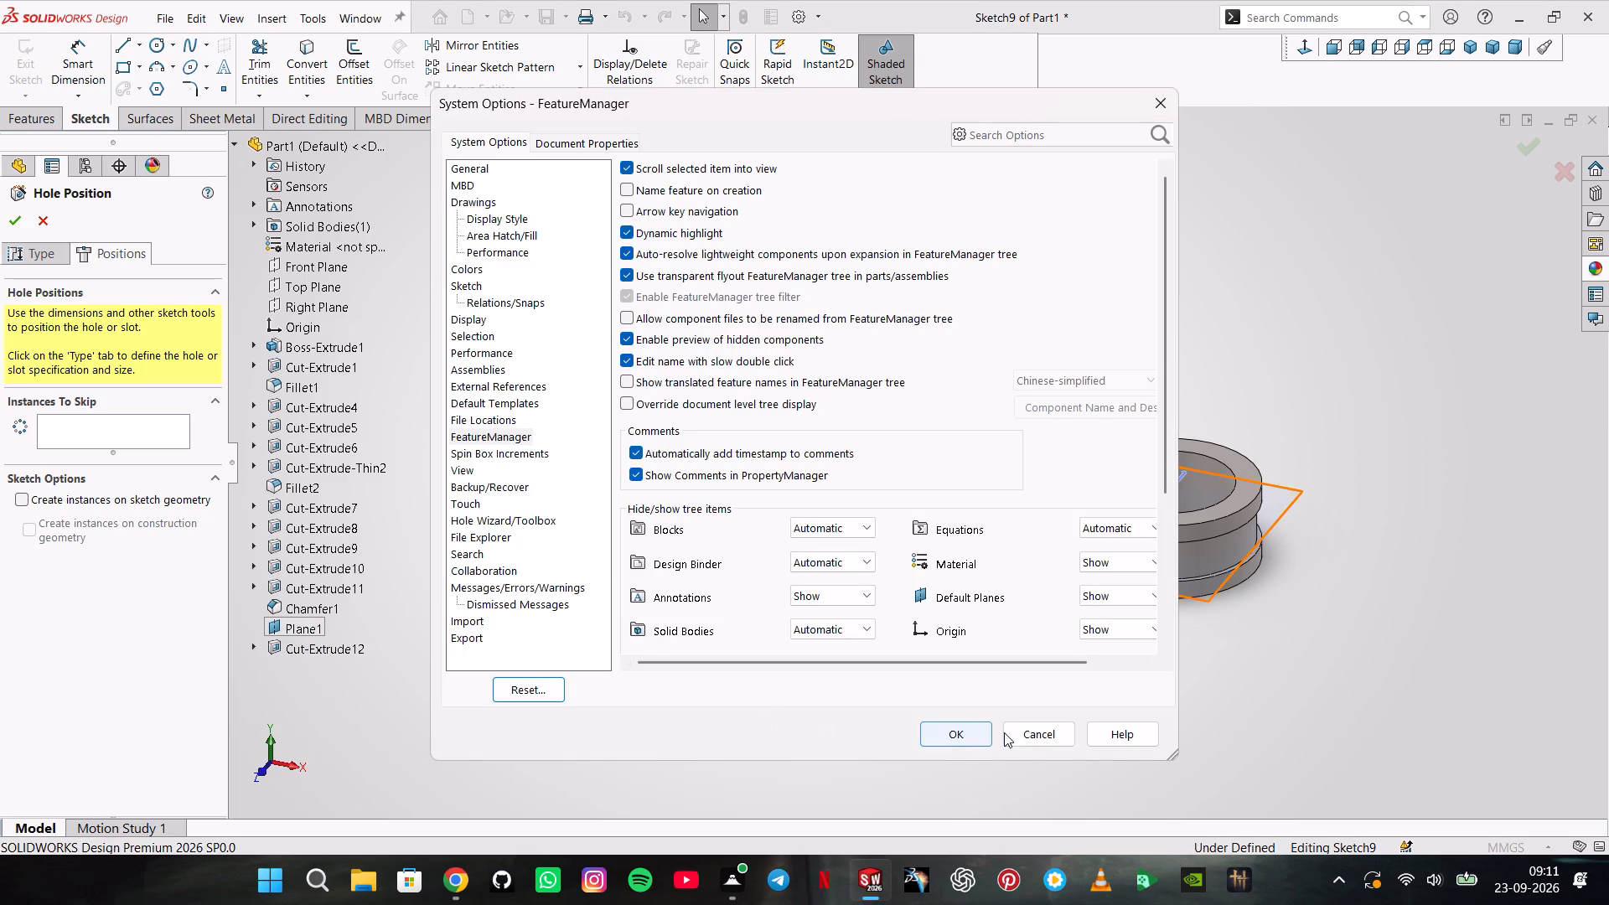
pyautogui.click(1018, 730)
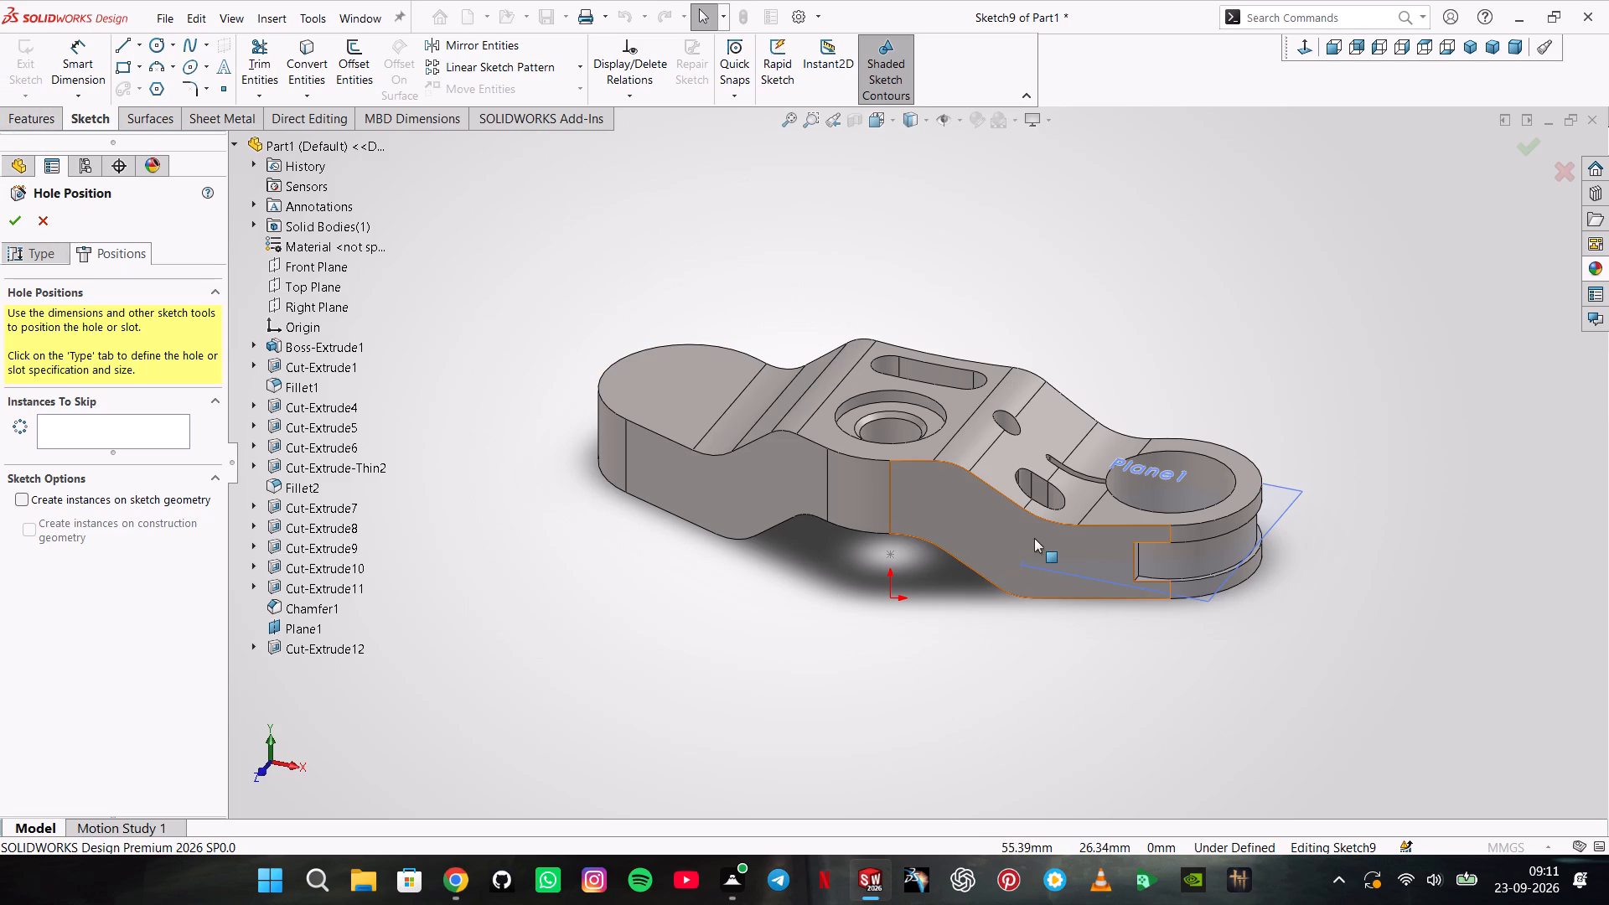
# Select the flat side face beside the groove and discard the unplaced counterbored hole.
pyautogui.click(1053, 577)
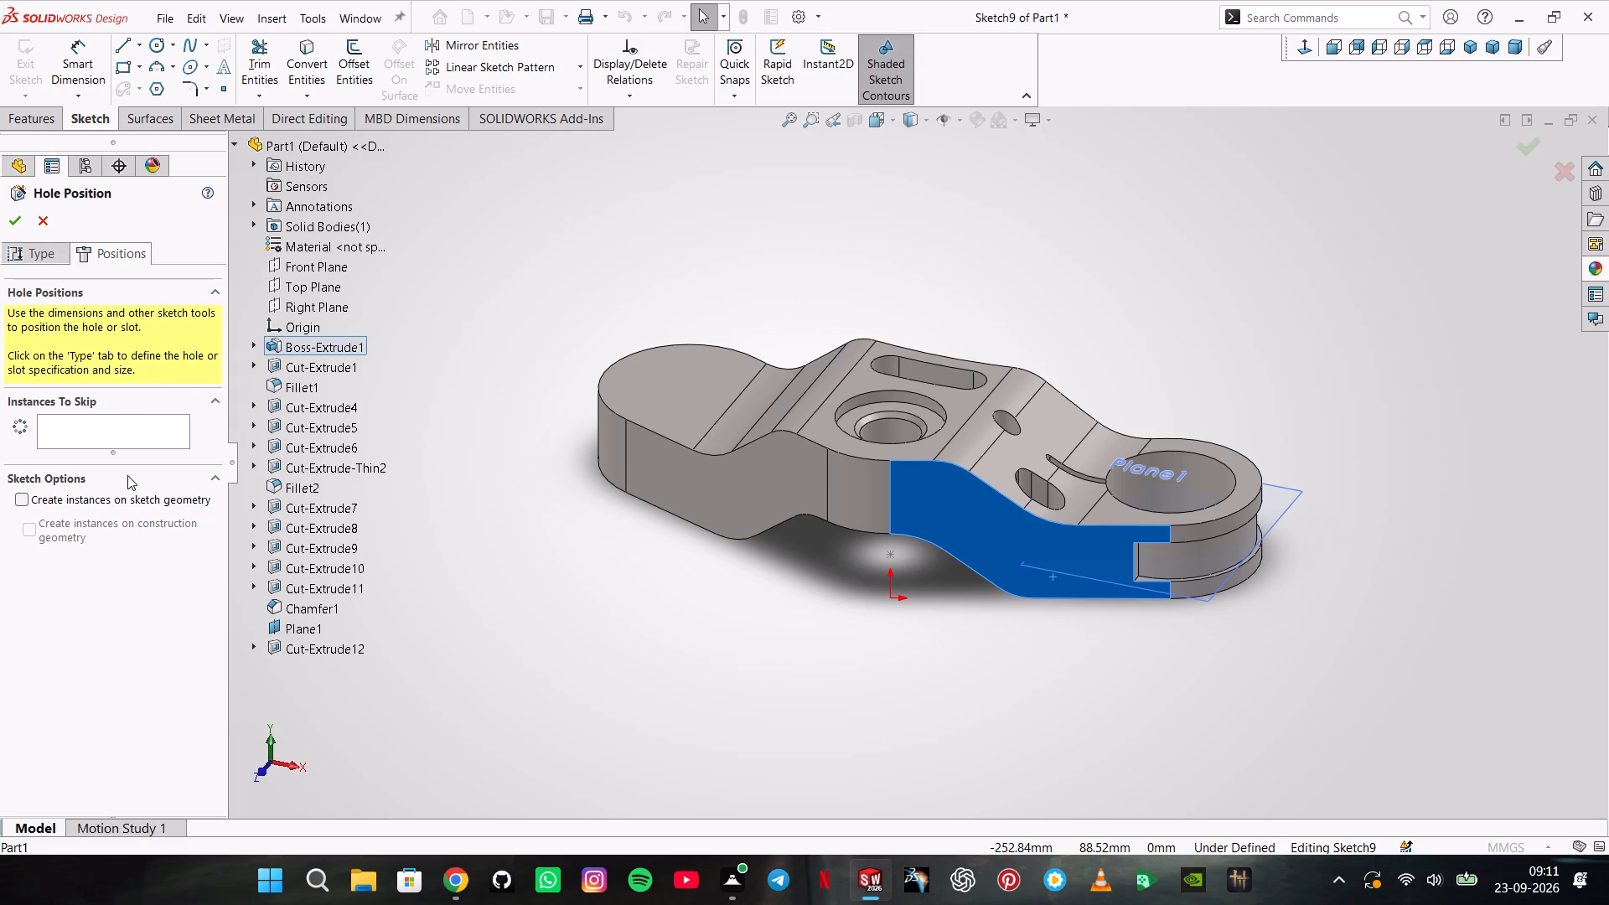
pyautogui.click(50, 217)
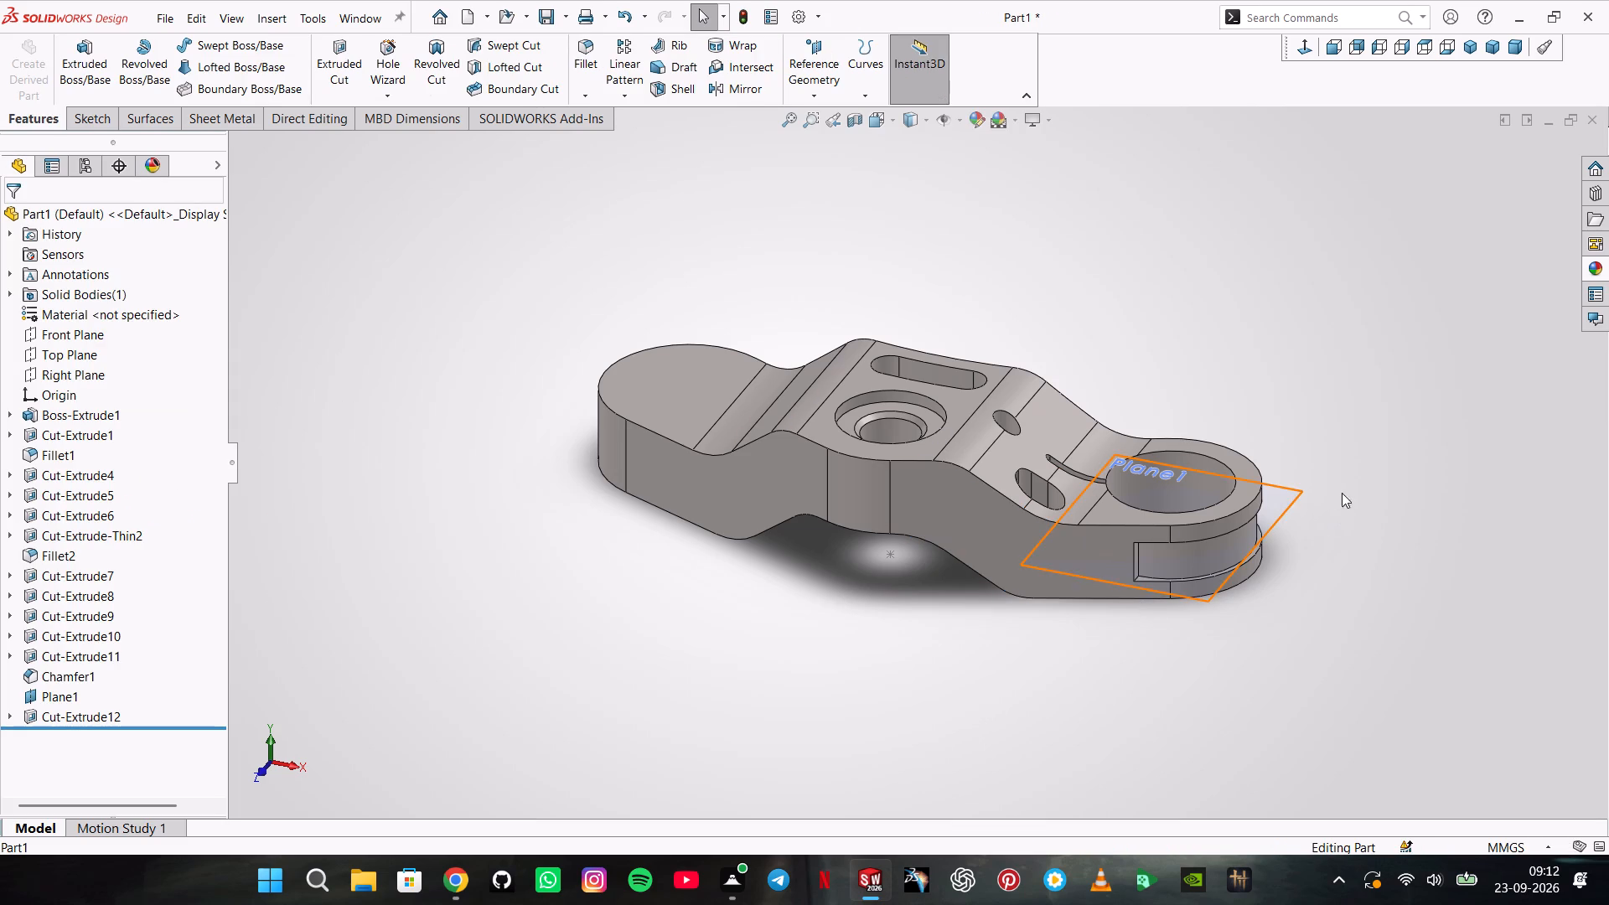
# Hide Plane1 at the bored lobe.
pyautogui.rightClick(1297, 497)
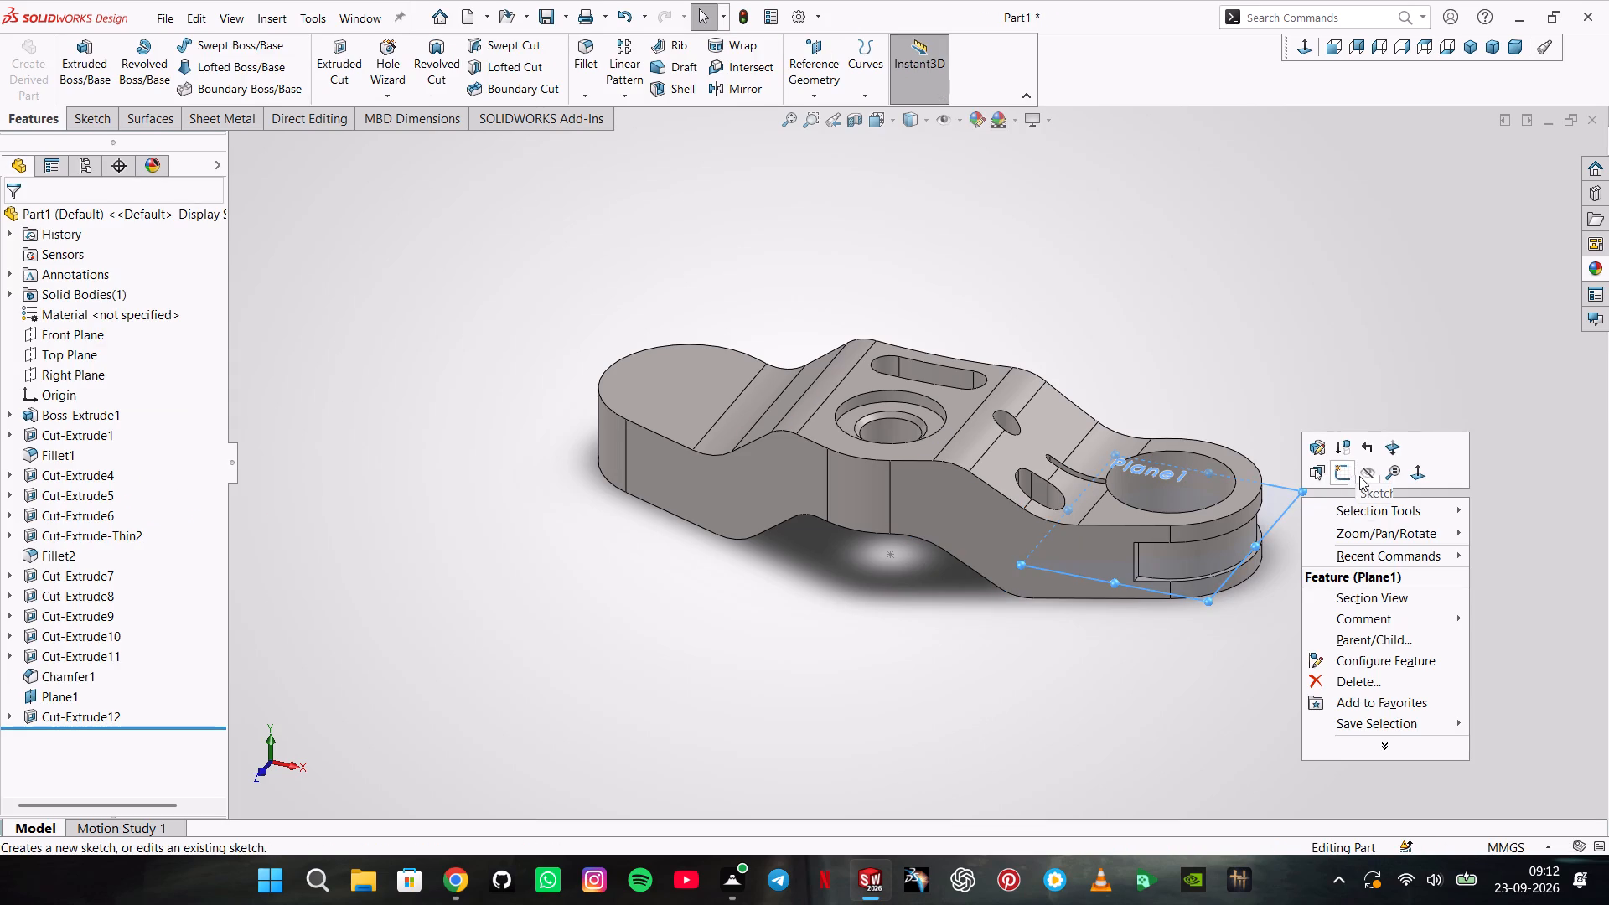
pyautogui.click(1359, 476)
# Start a legacy-type counterbored hole with the Hole Wizard and set its diameter to 10 mm.
pyautogui.click(391, 47)
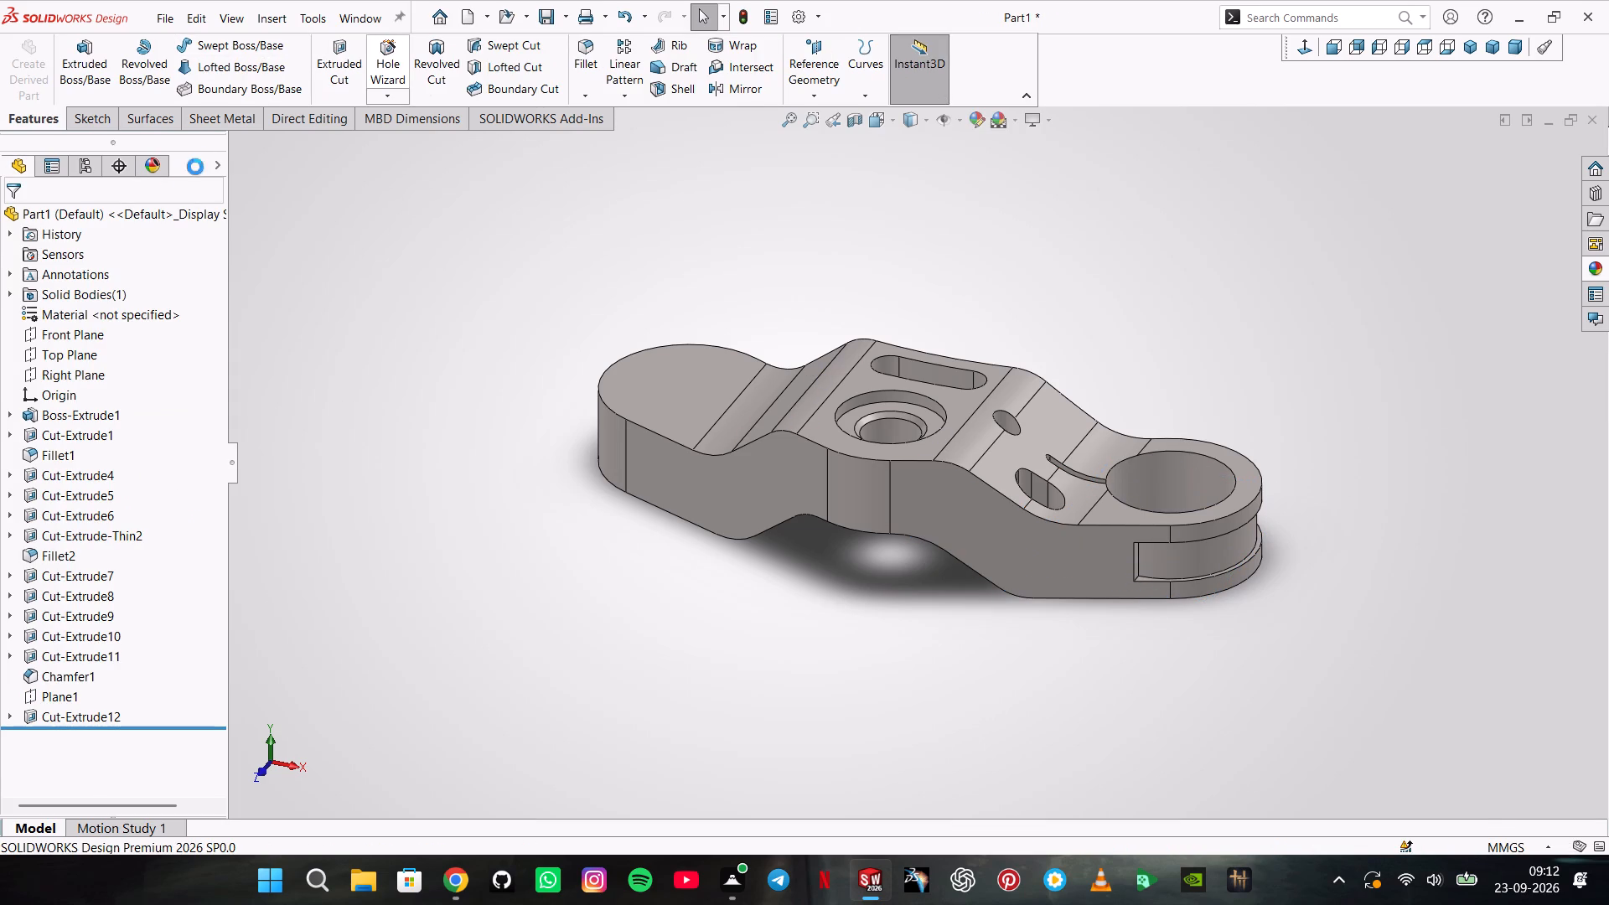
pyautogui.scroll(-1, 79, 463)
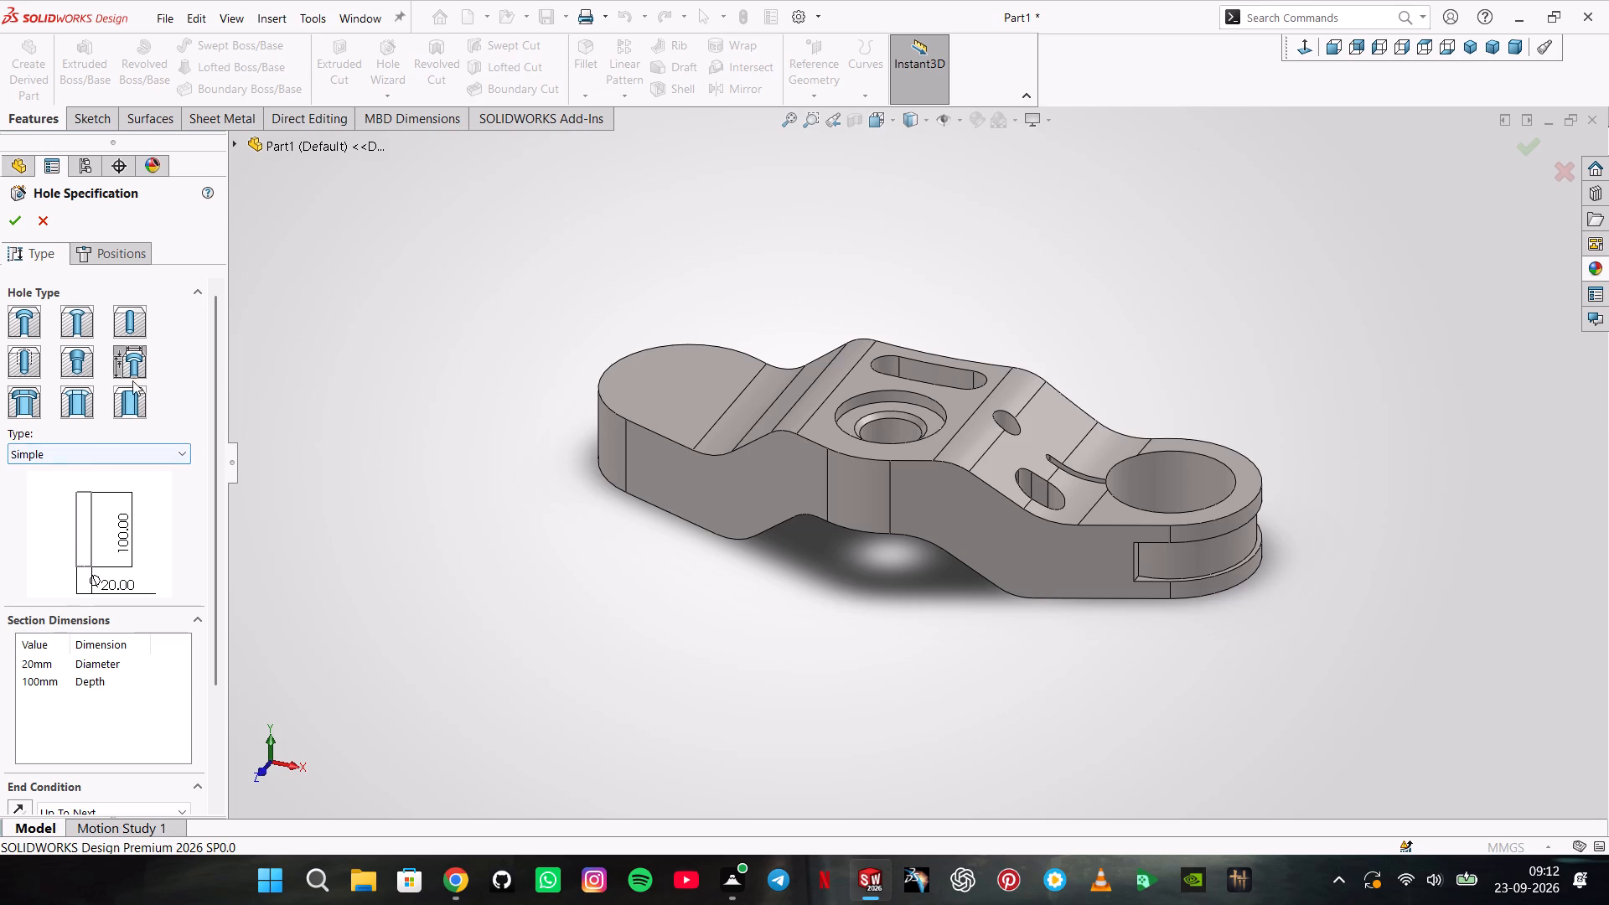
pyautogui.click(131, 364)
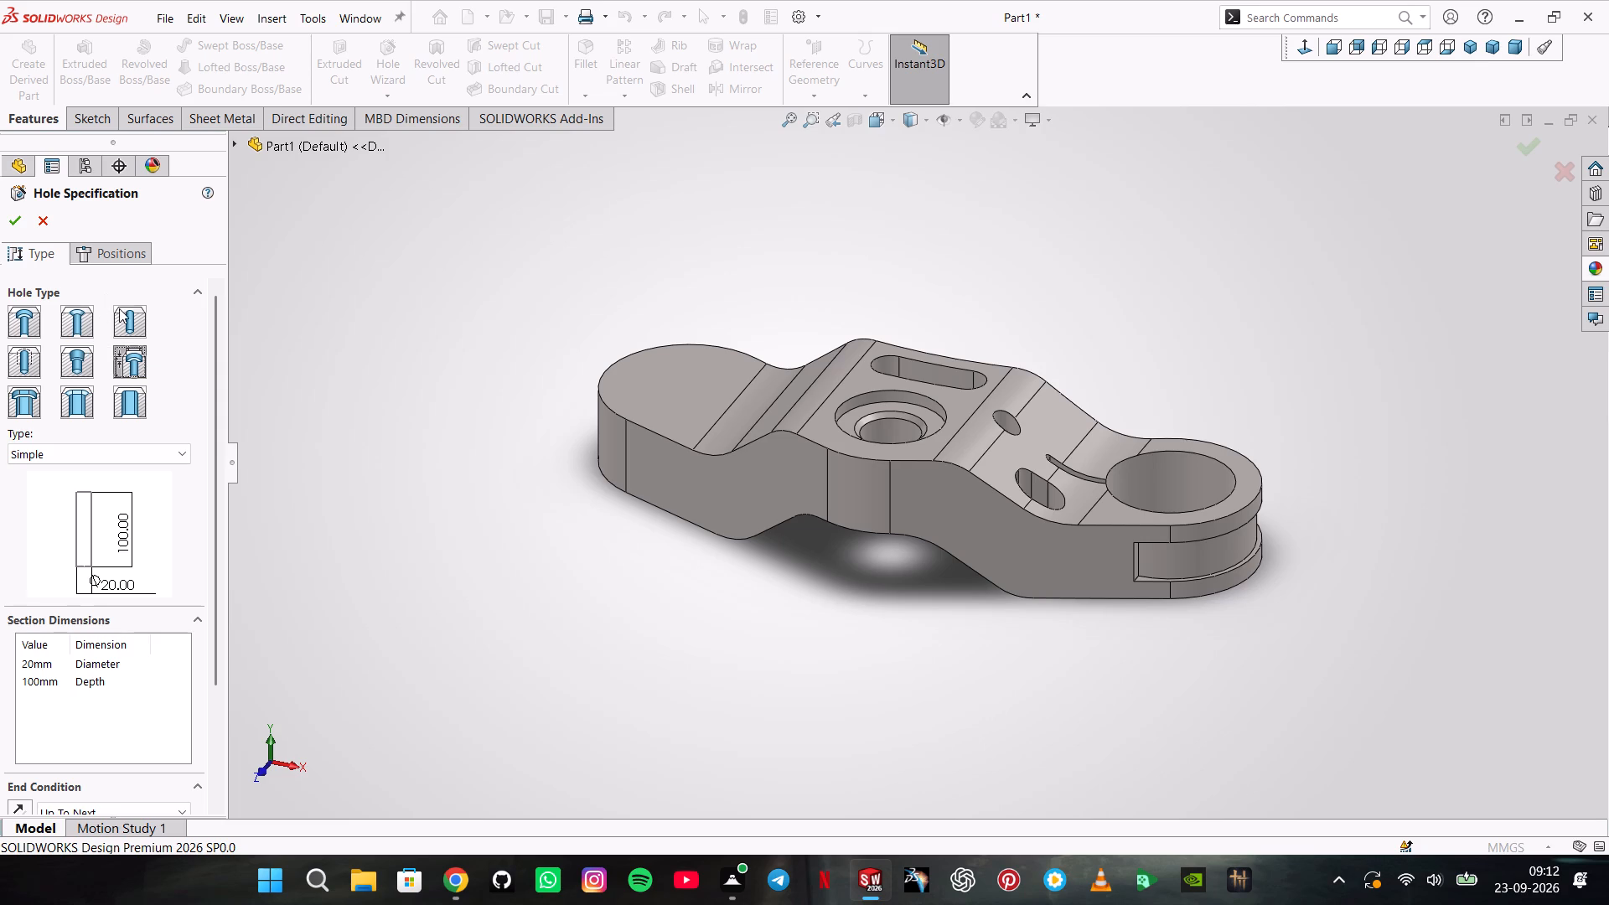
pyautogui.click(132, 352)
pyautogui.click(135, 447)
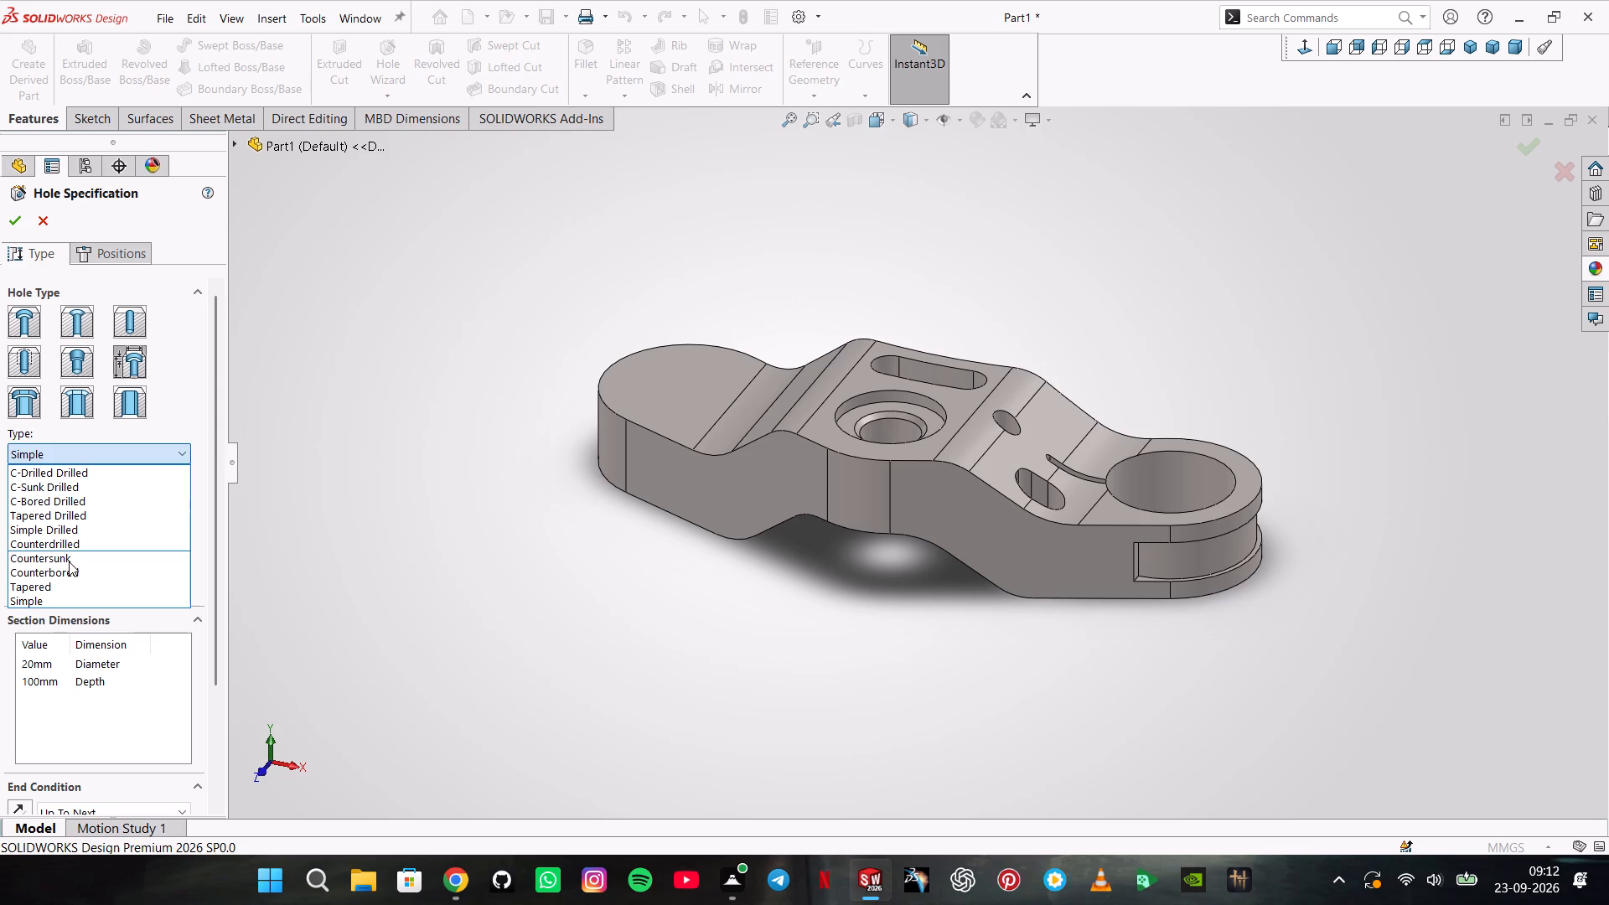
pyautogui.click(73, 572)
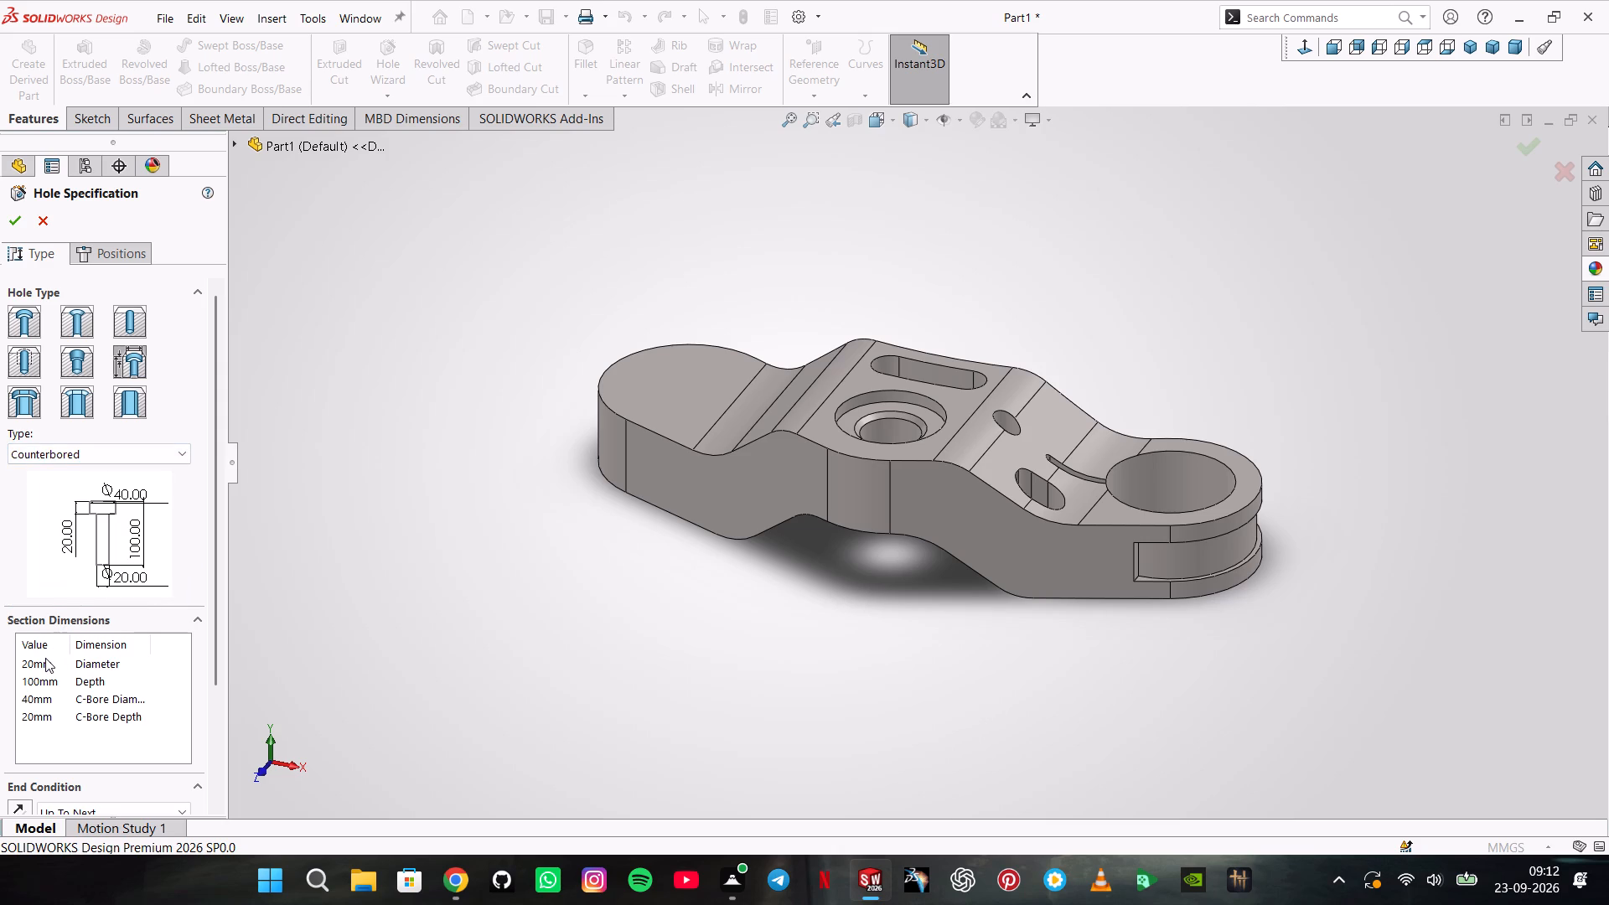
pyautogui.doubleClick(43, 660)
pyautogui.write('10')
pyautogui.press('.')
pyautogui.press('BackSpace')
pyautogui.press('Return')
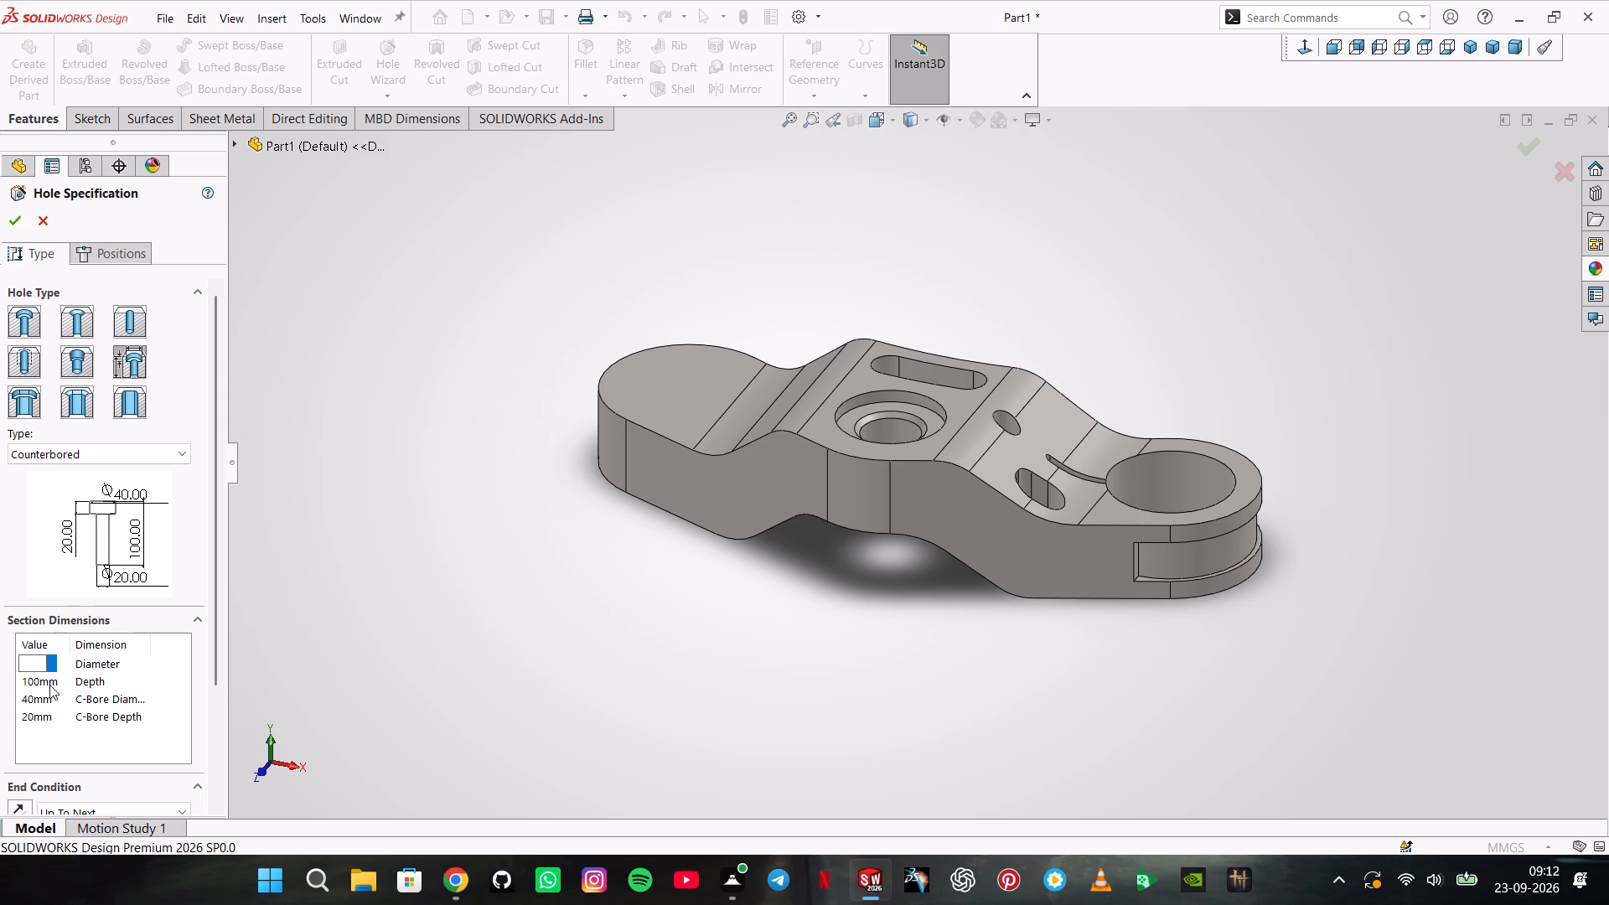
# Make the counterbored hole blind and set its depth to 22+35 mm.
pyautogui.doubleClick(49, 685)
pyautogui.click(949, 437)
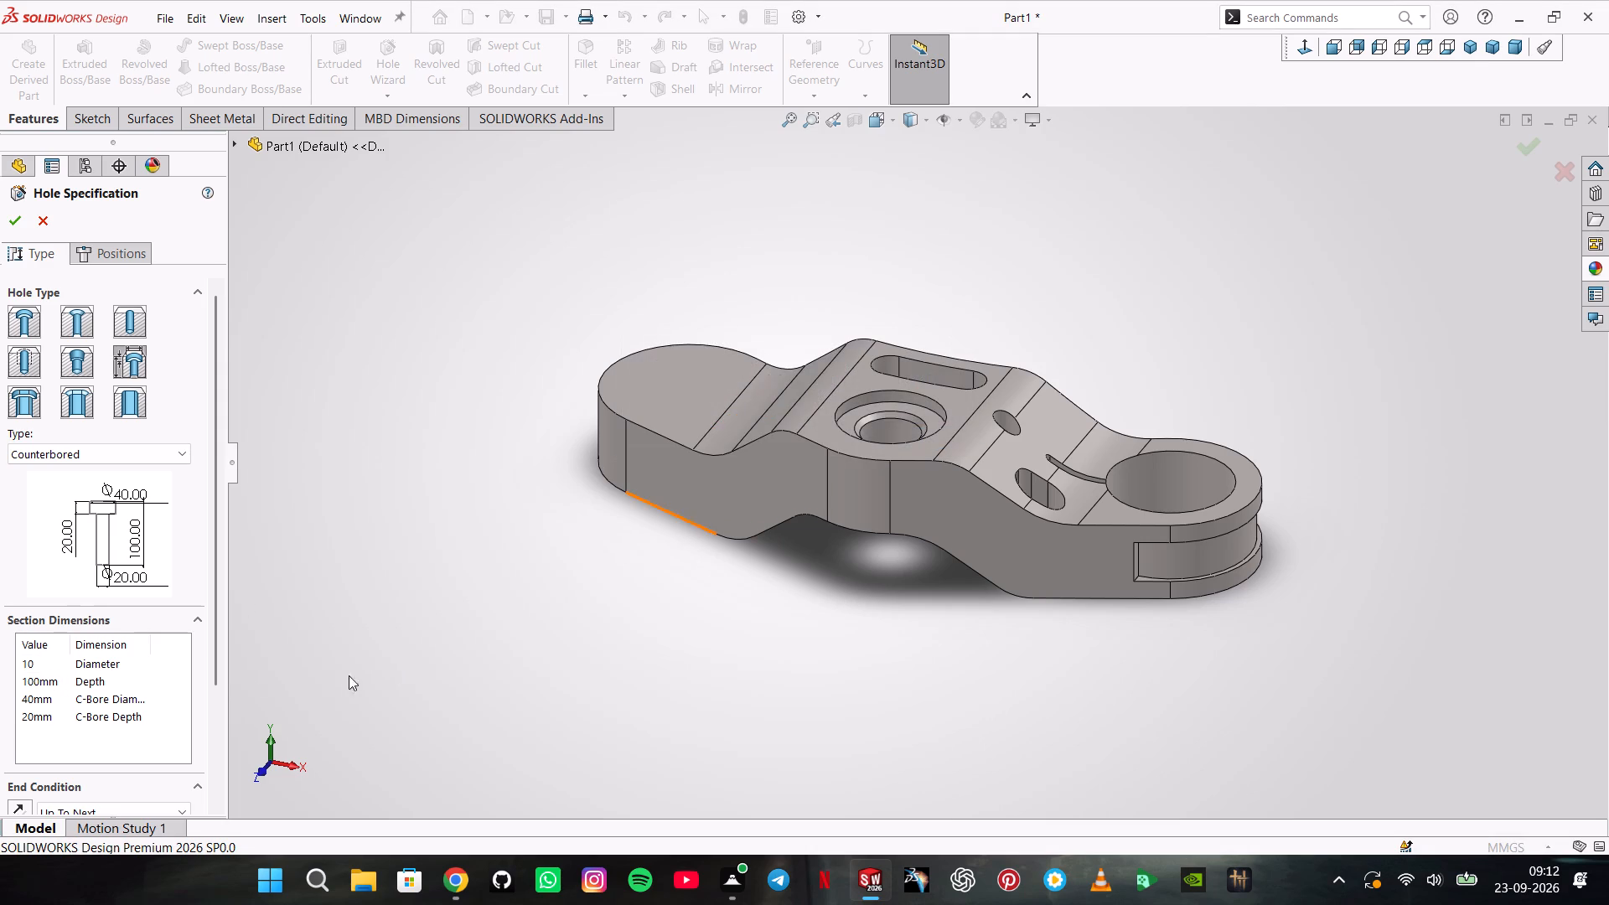
pyautogui.click(120, 807)
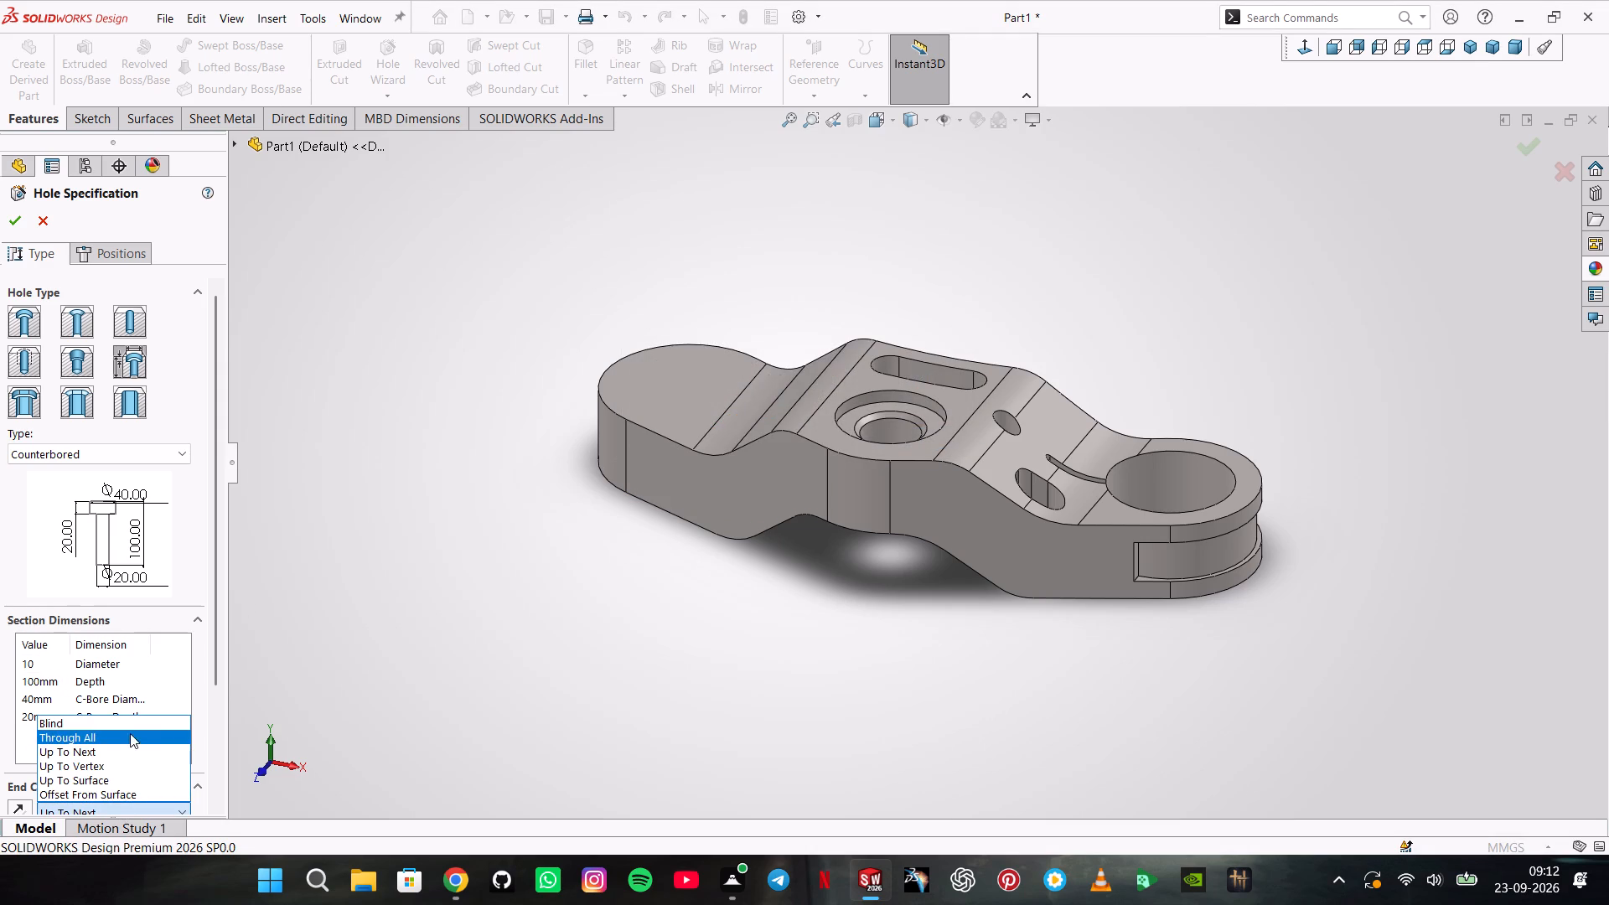
pyautogui.click(131, 724)
pyautogui.click(50, 680)
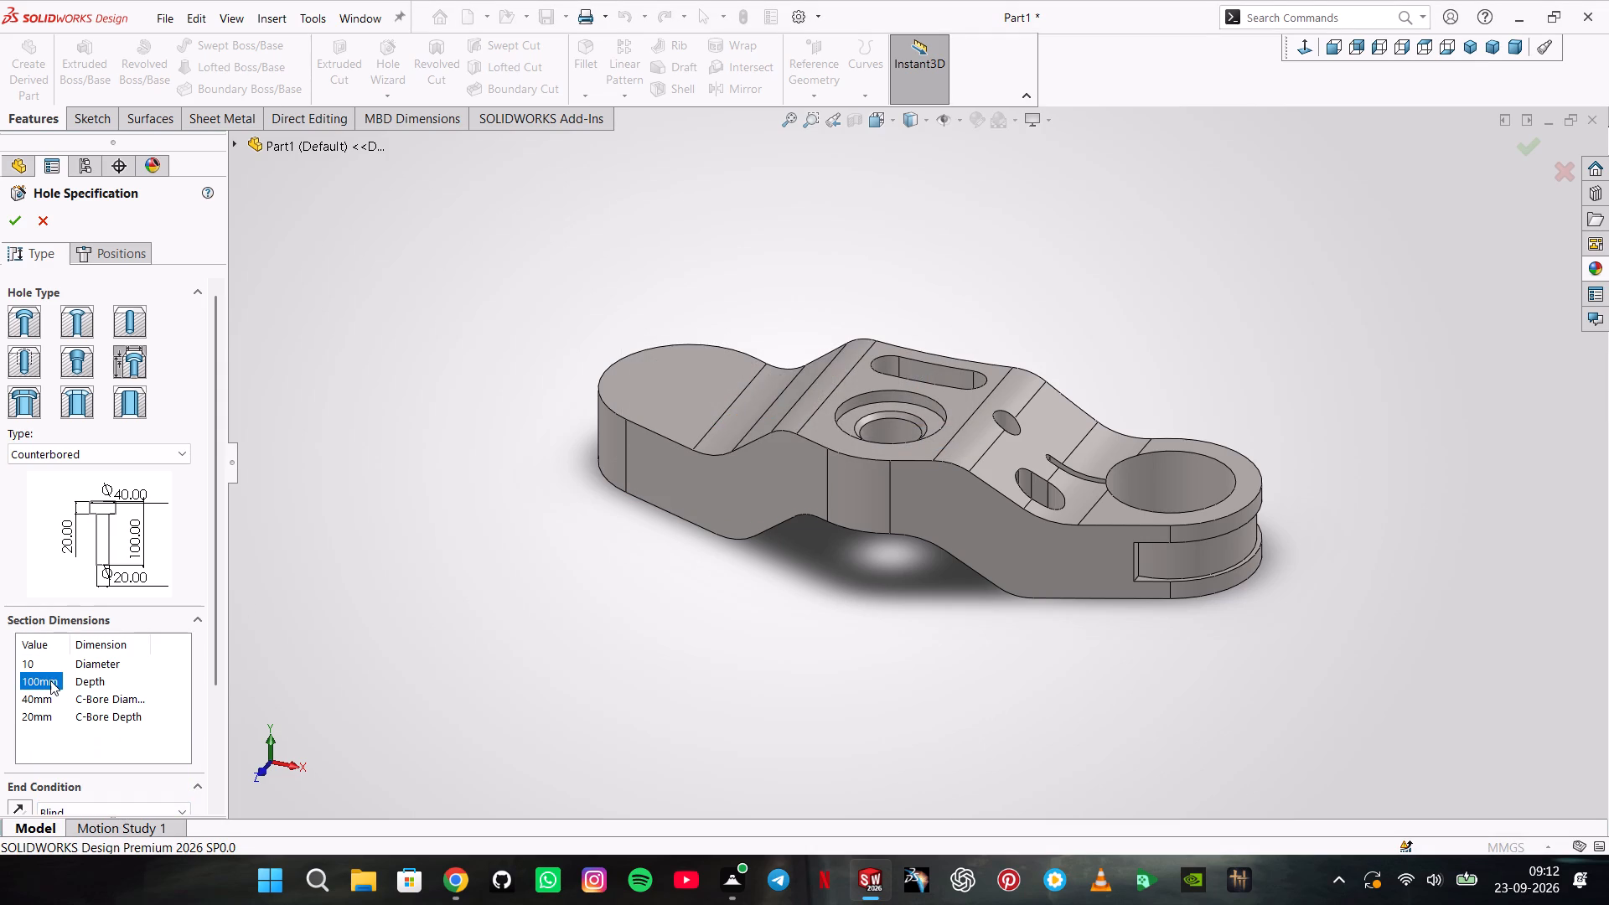
pyautogui.click(50, 680)
pyautogui.doubleClick(50, 680)
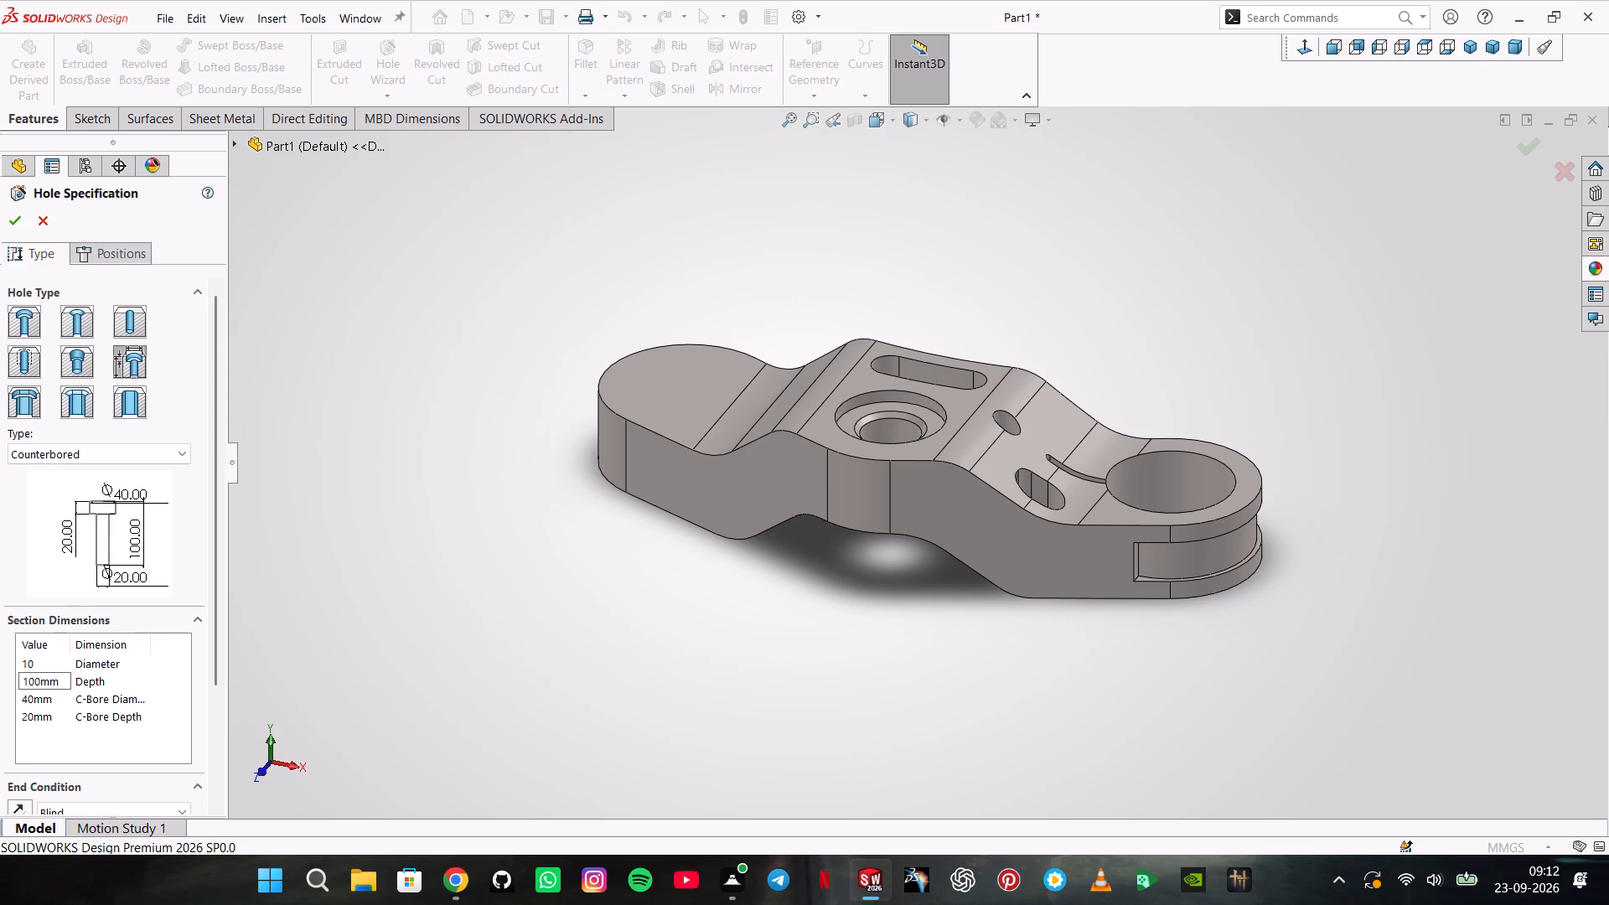
pyautogui.doubleClick(57, 680)
pyautogui.write('22+35')
pyautogui.press('Return')
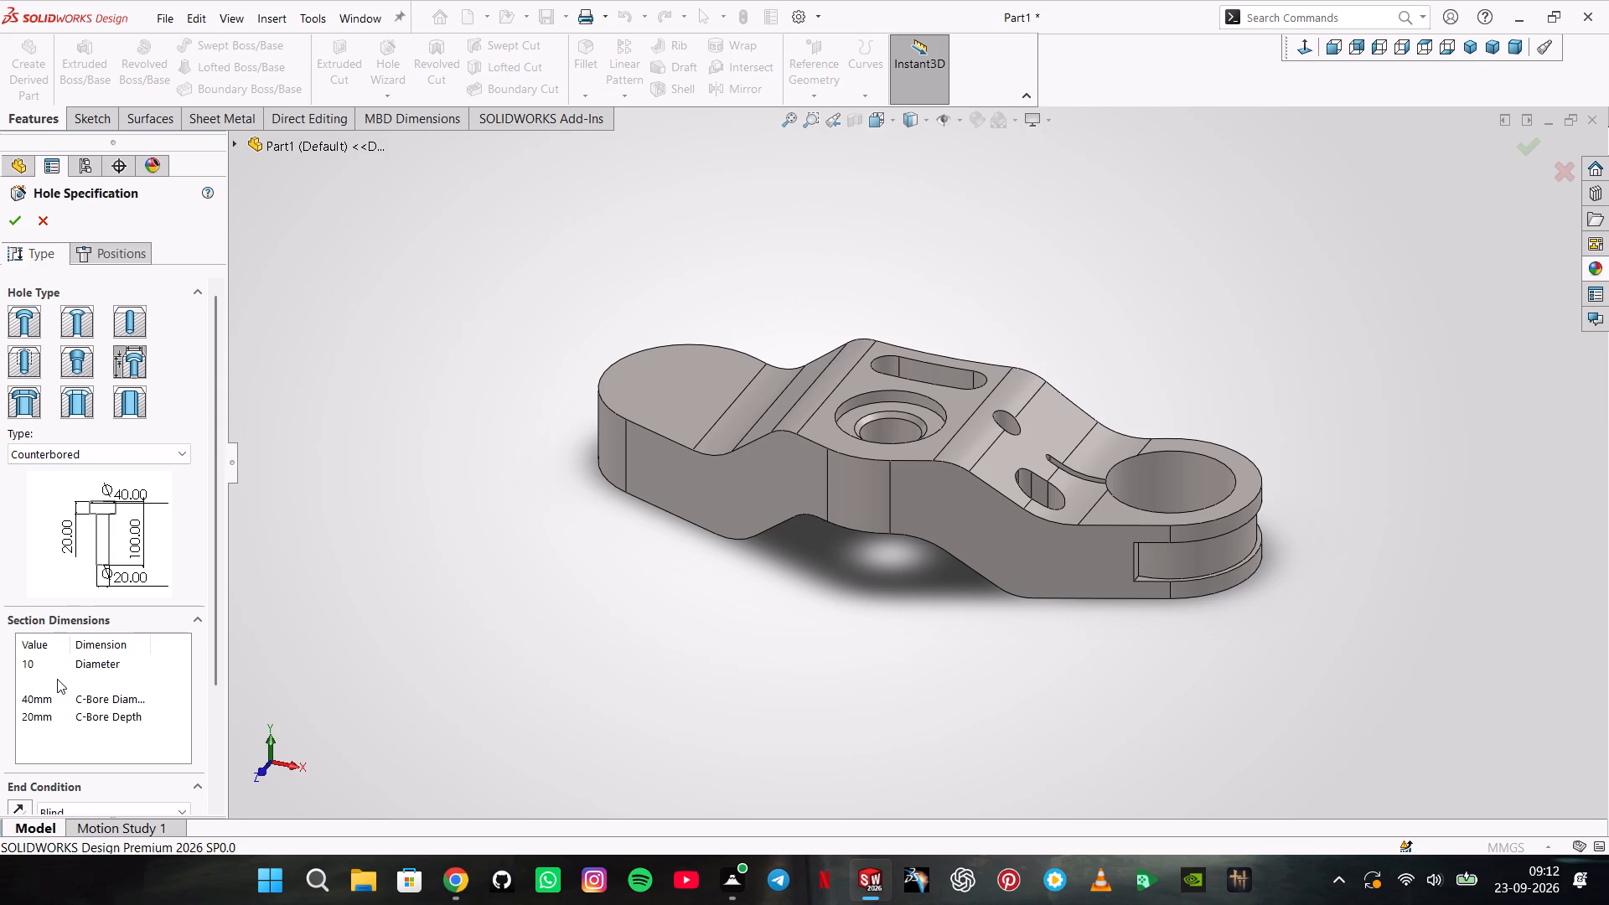
# Set the counterbore diameter to 14 mm and the counterbore depth to 10 mm.
pyautogui.doubleClick(36, 693)
pyautogui.write('14')
pyautogui.press('Return')
pyautogui.doubleClick(23, 716)
pyautogui.write('10')
pyautogui.press('Return')
# Place the hole on the flat side face beside the groove, about 16.7 mm above the face's bottom edge.
pyautogui.click(132, 261)
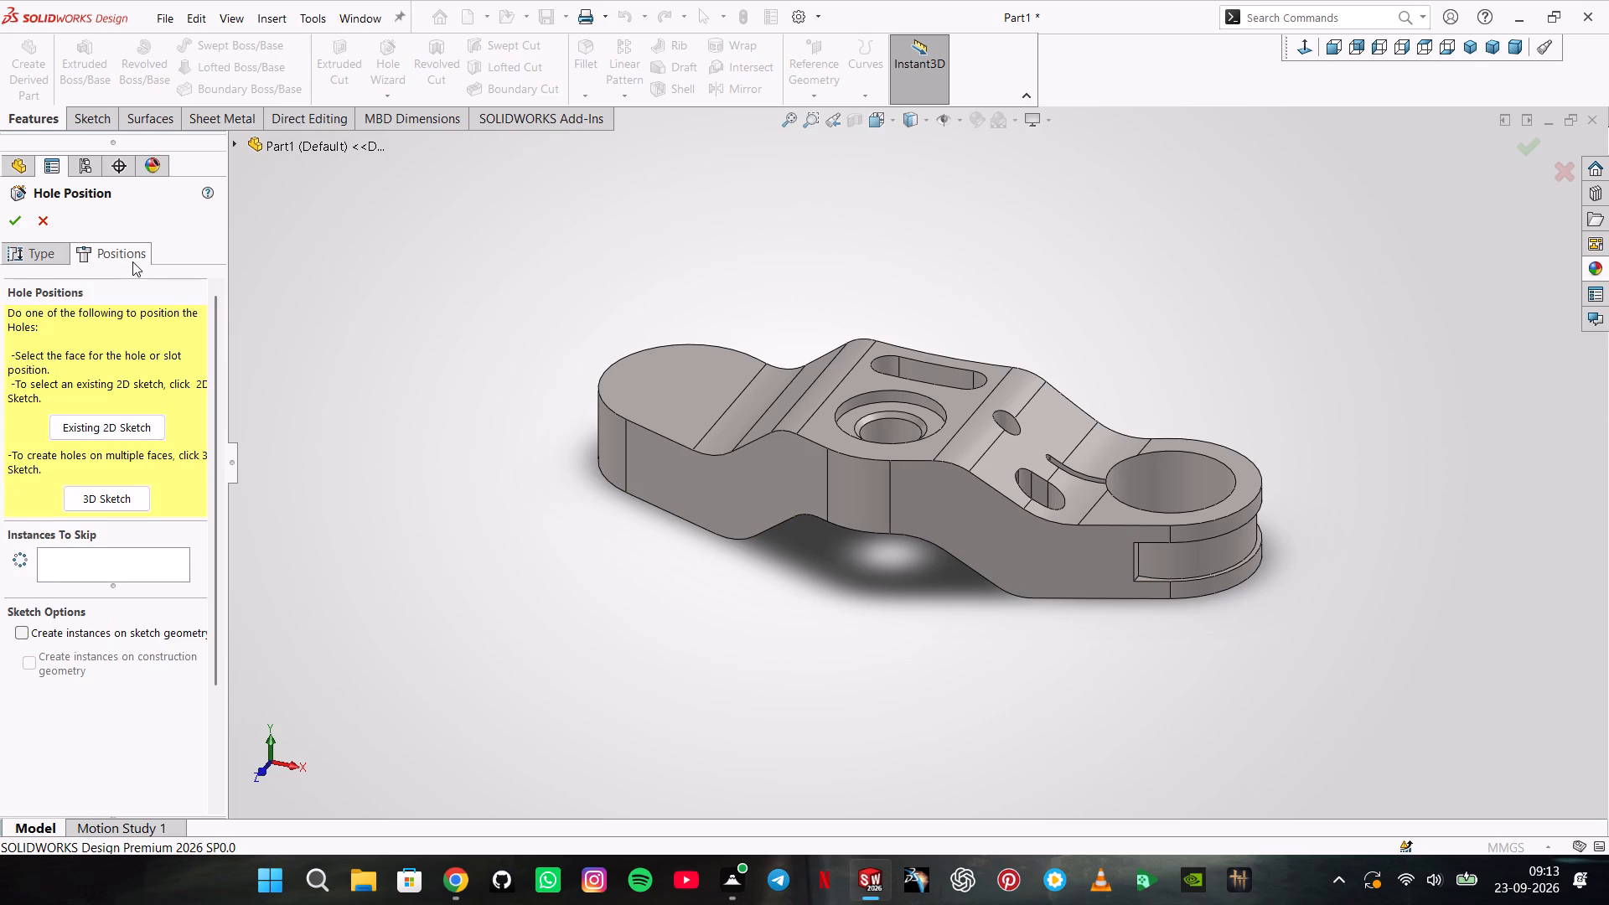
pyautogui.click(1061, 556)
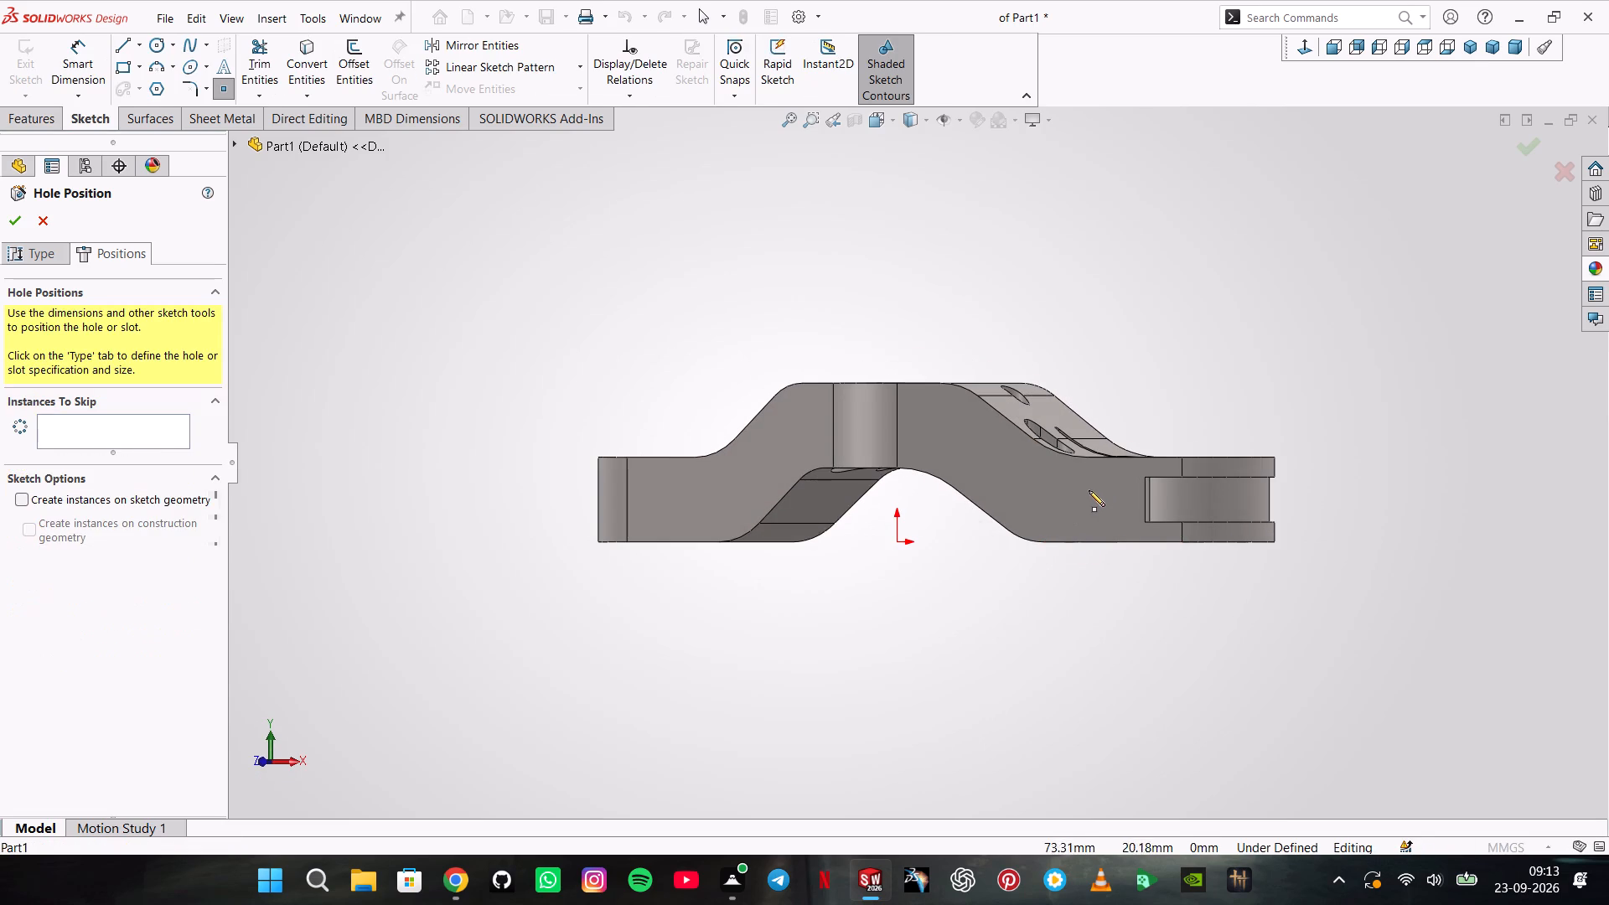
pyautogui.click(1084, 498)
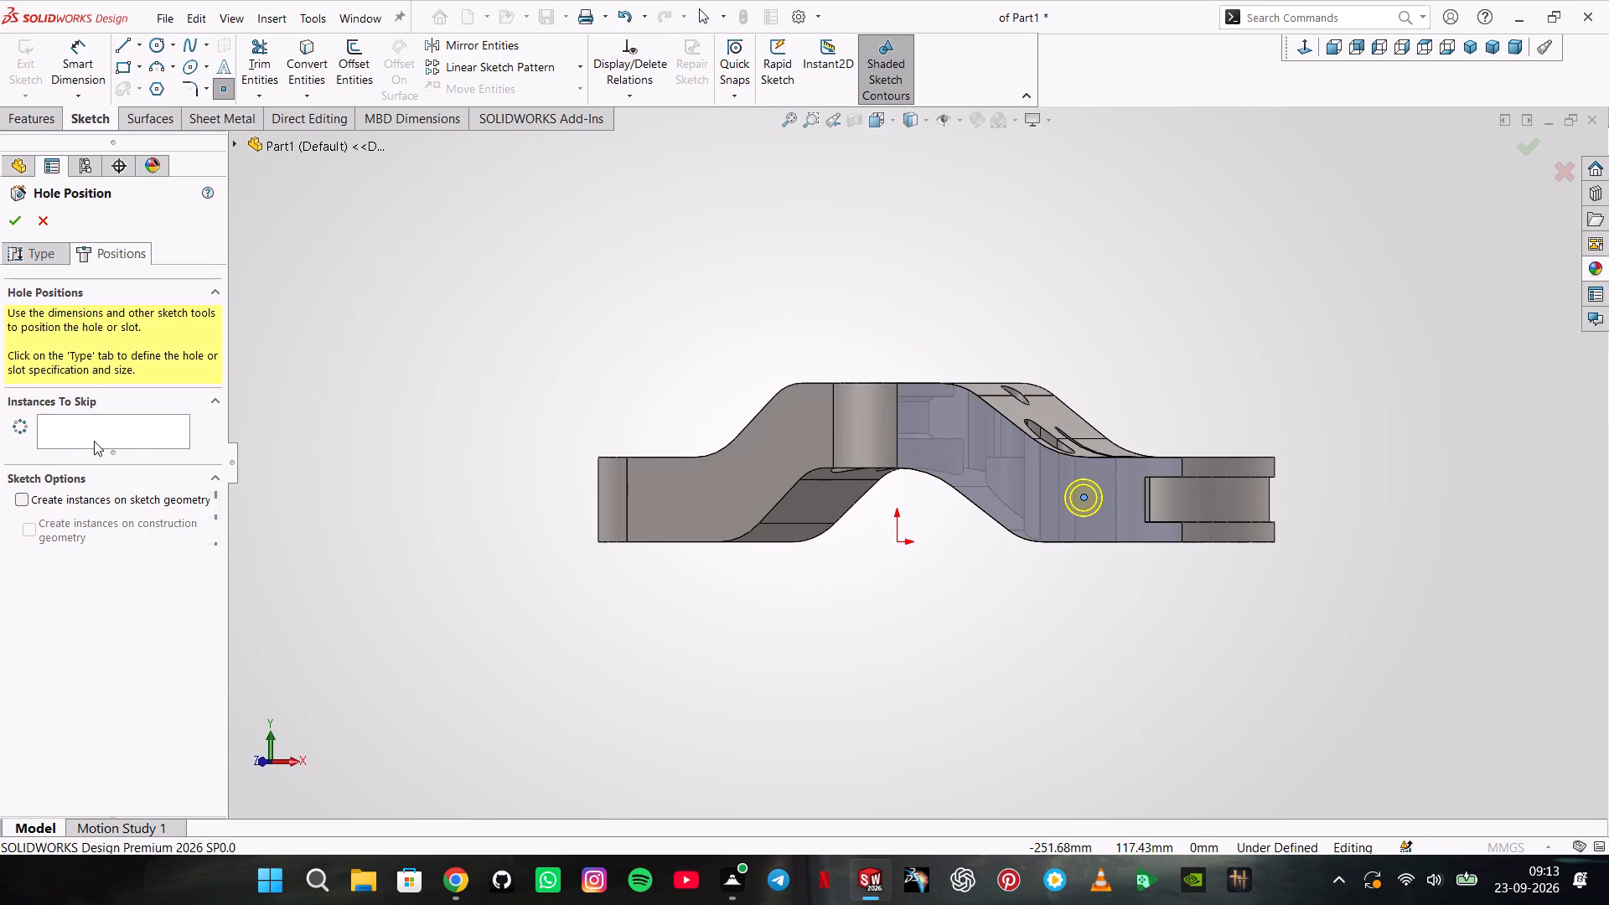
# Dimension the hole's centre point 16 mm above the bottom edge of the side face.
pyautogui.click(81, 56)
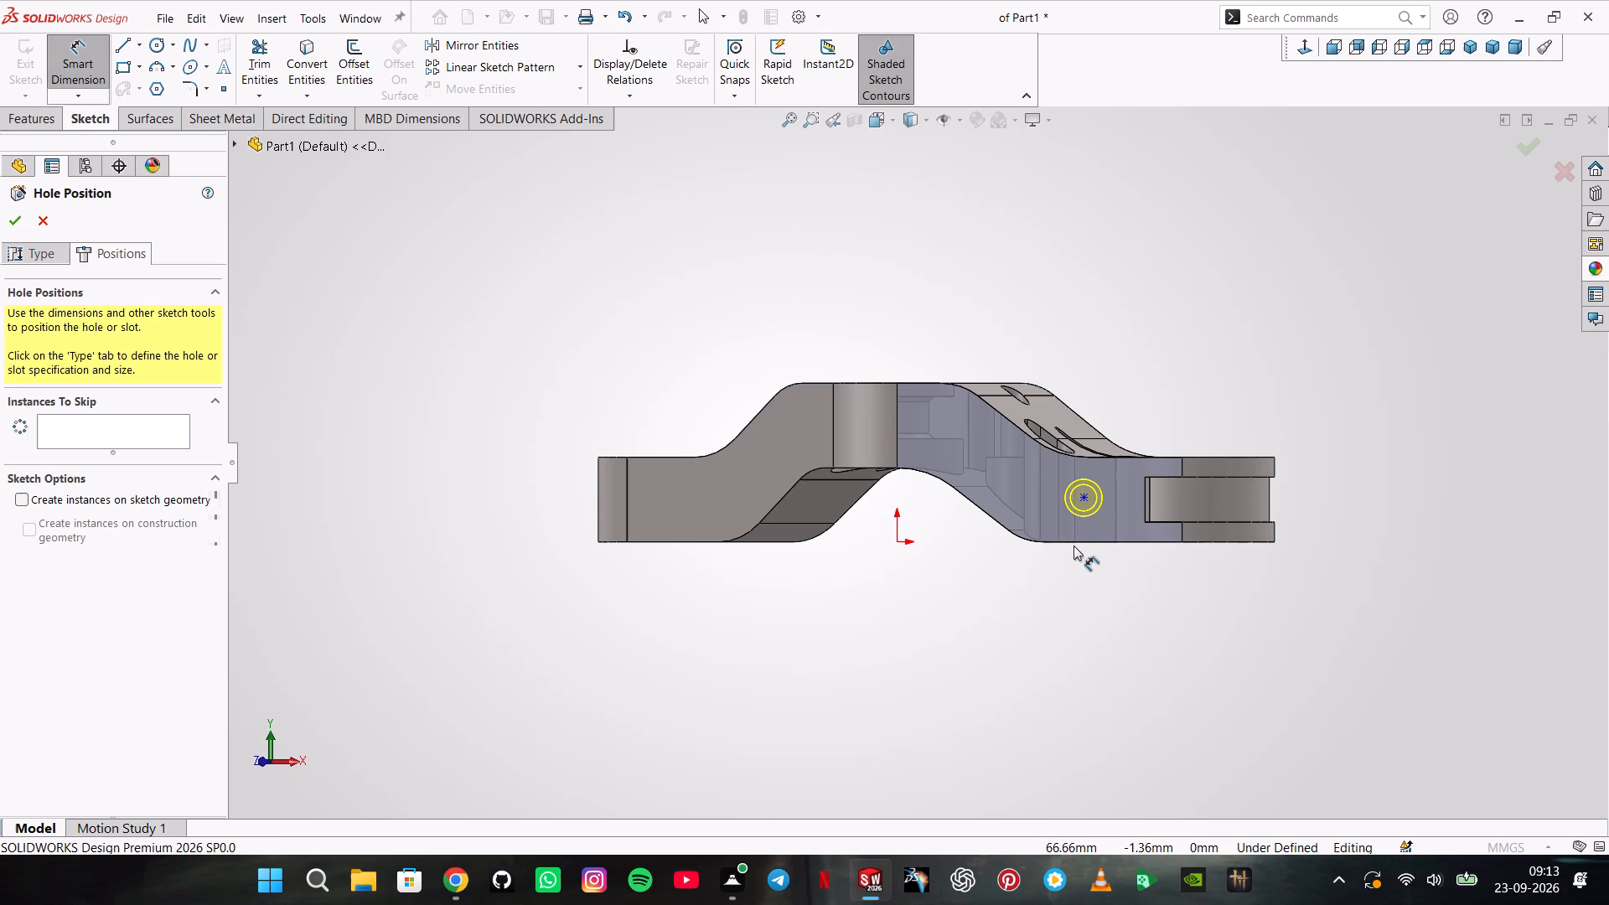
pyautogui.click(1081, 542)
pyautogui.click(1089, 544)
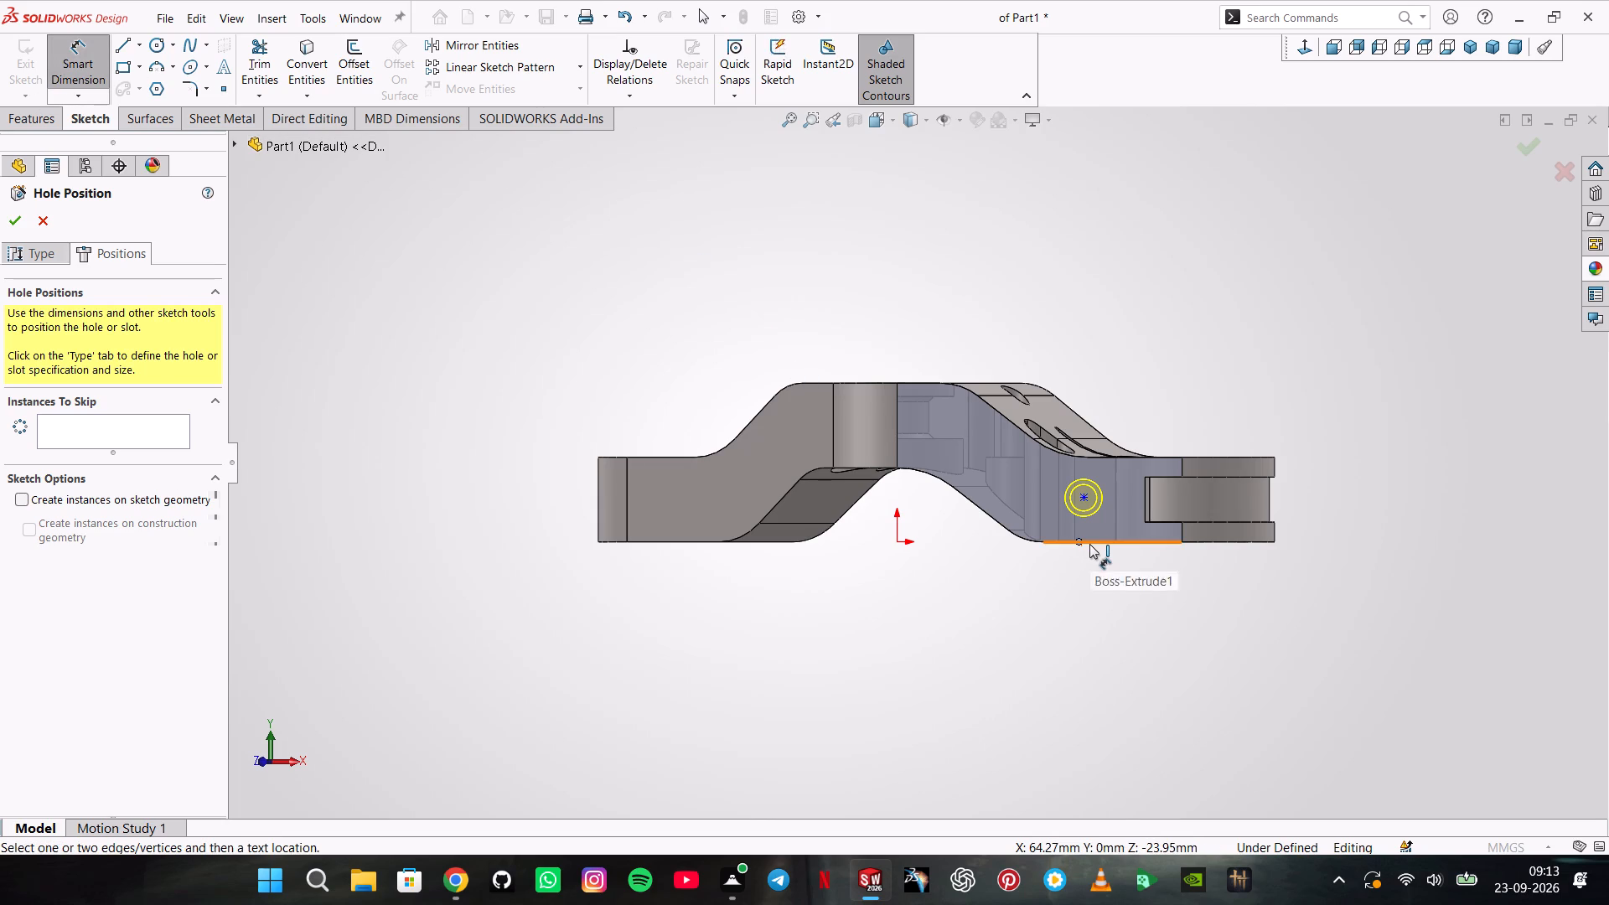
pyautogui.press('Escape')
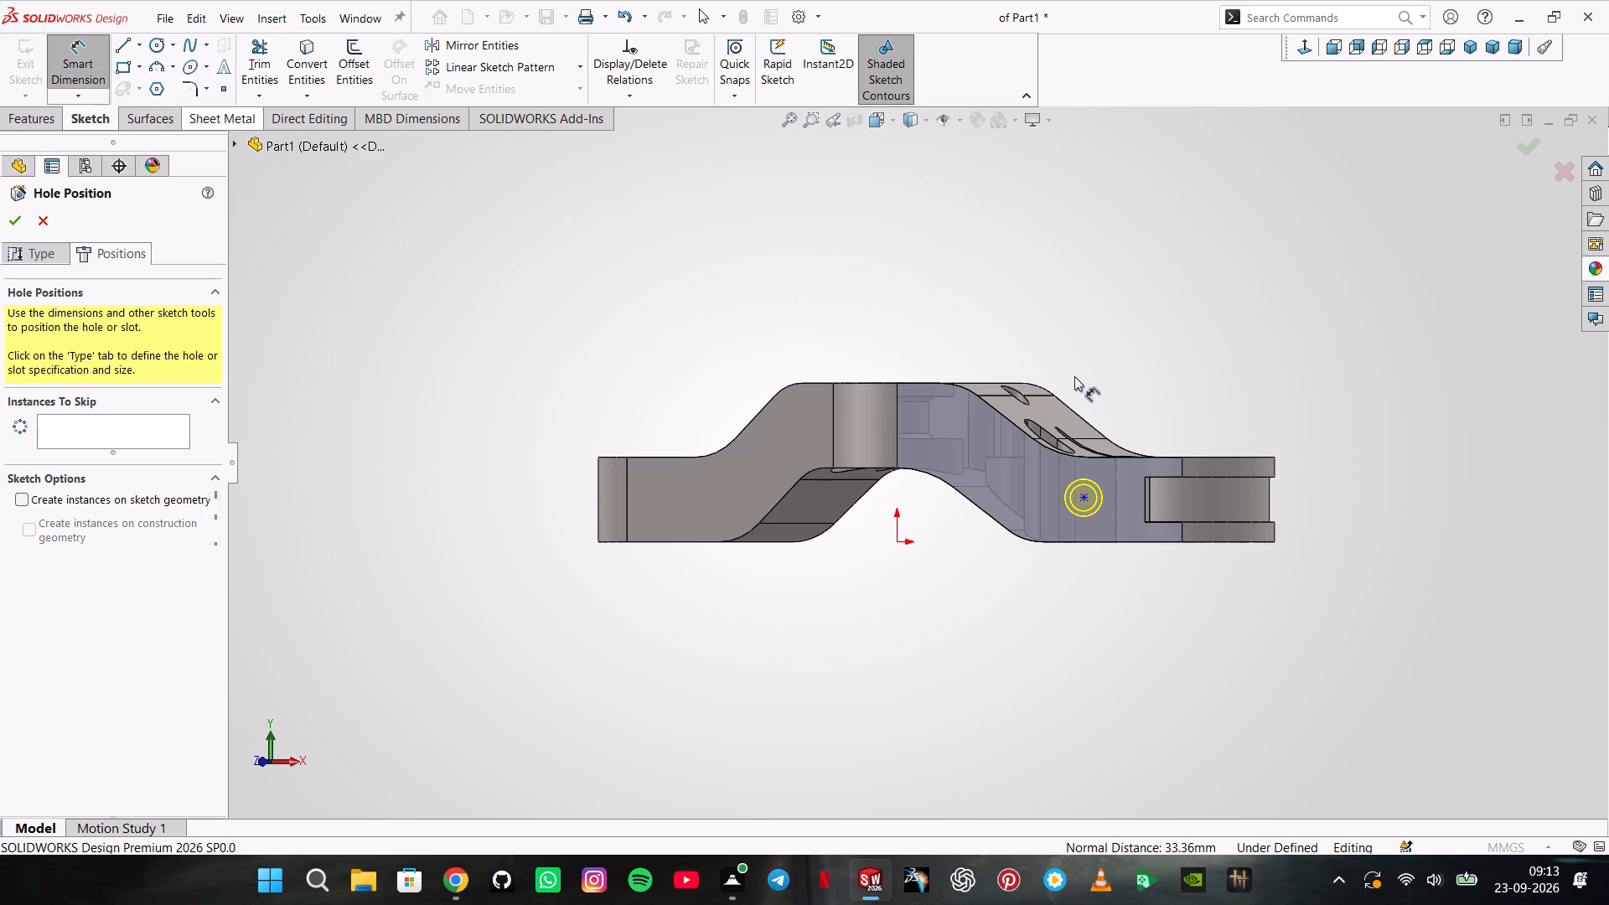
pyautogui.moveTo(1168, 417); pyautogui.dragTo(1182, 417, button='middle')
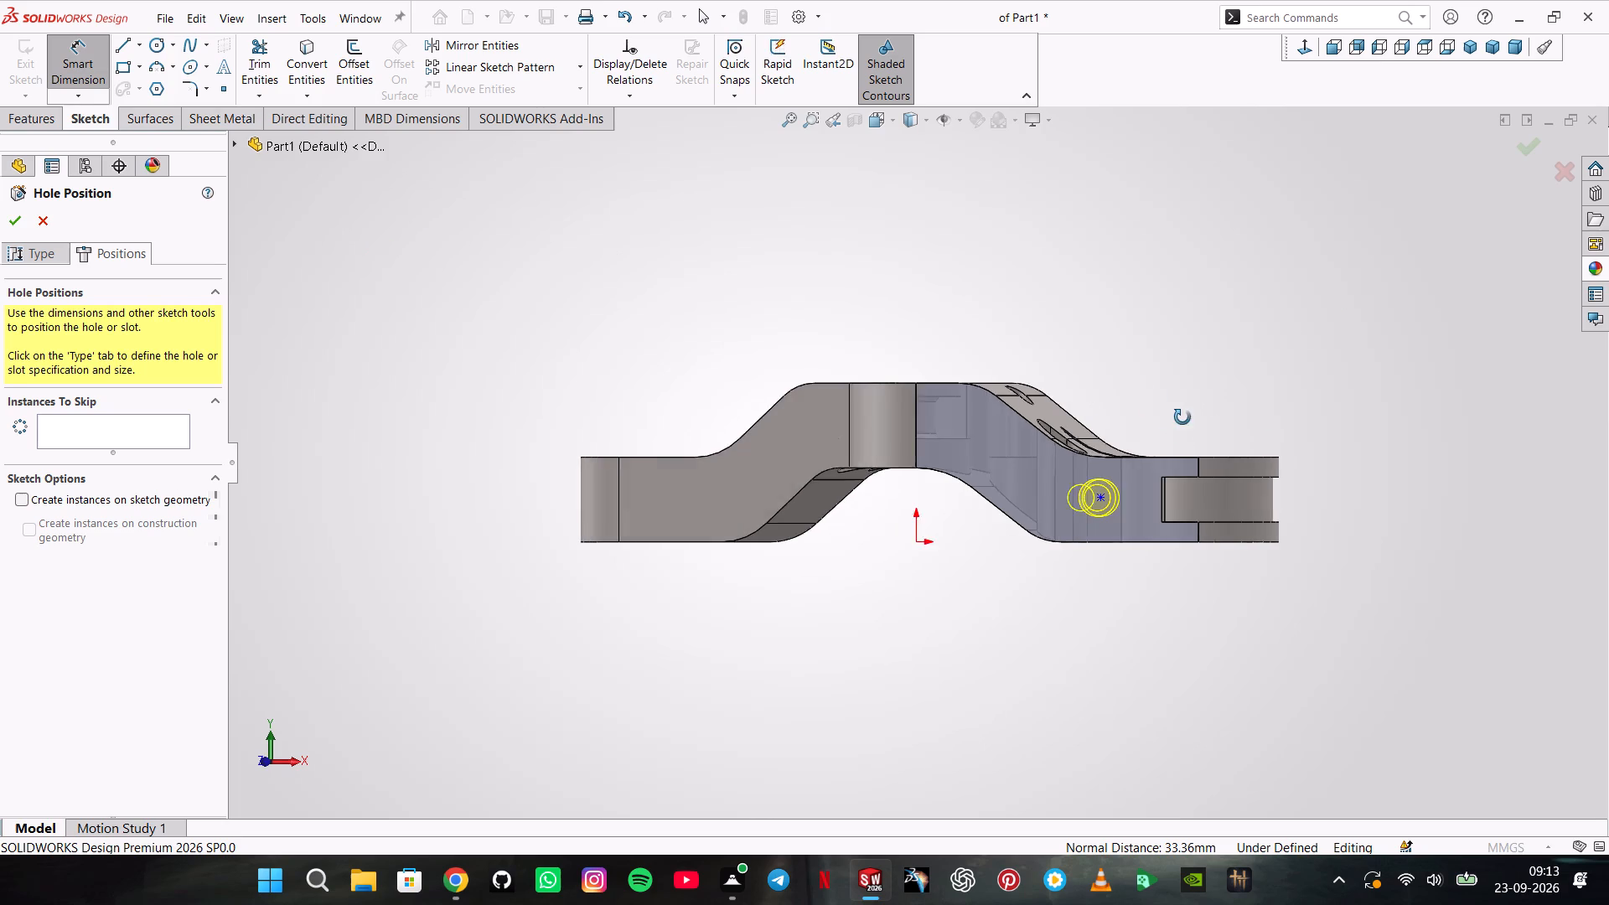
pyautogui.moveTo(1182, 417); pyautogui.dragTo(1195, 414, button='middle')
pyautogui.scroll(-3, 1172, 458)
pyautogui.moveTo(1094, 565); pyautogui.dragTo(1083, 564, button='middle')
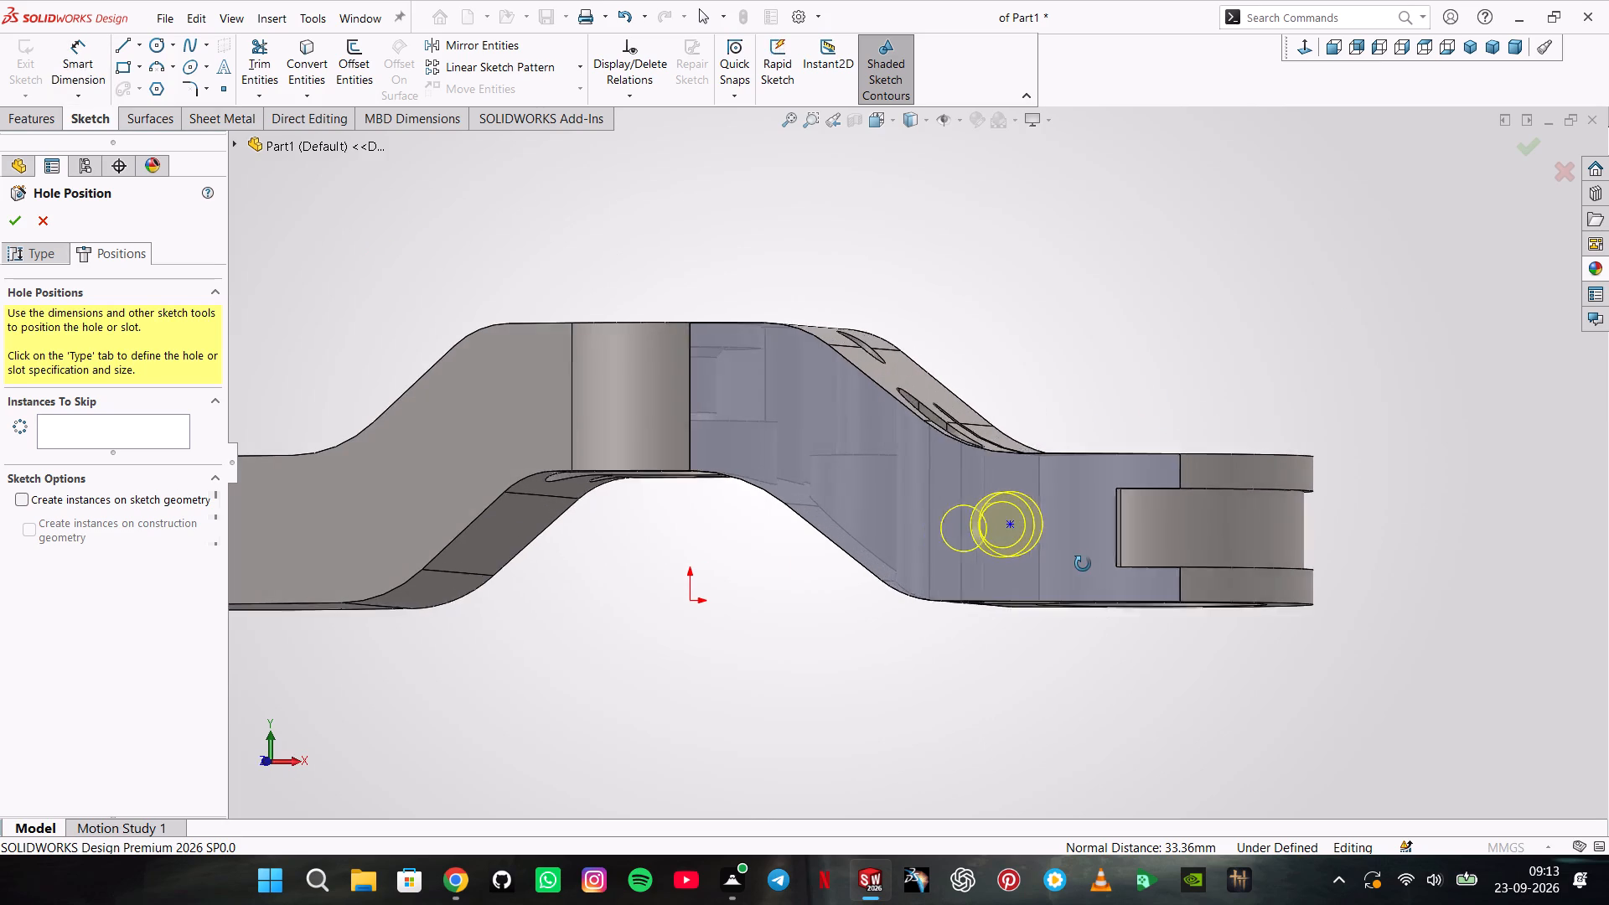
pyautogui.moveTo(1083, 564); pyautogui.dragTo(1064, 567, button='middle')
pyautogui.click(1057, 604)
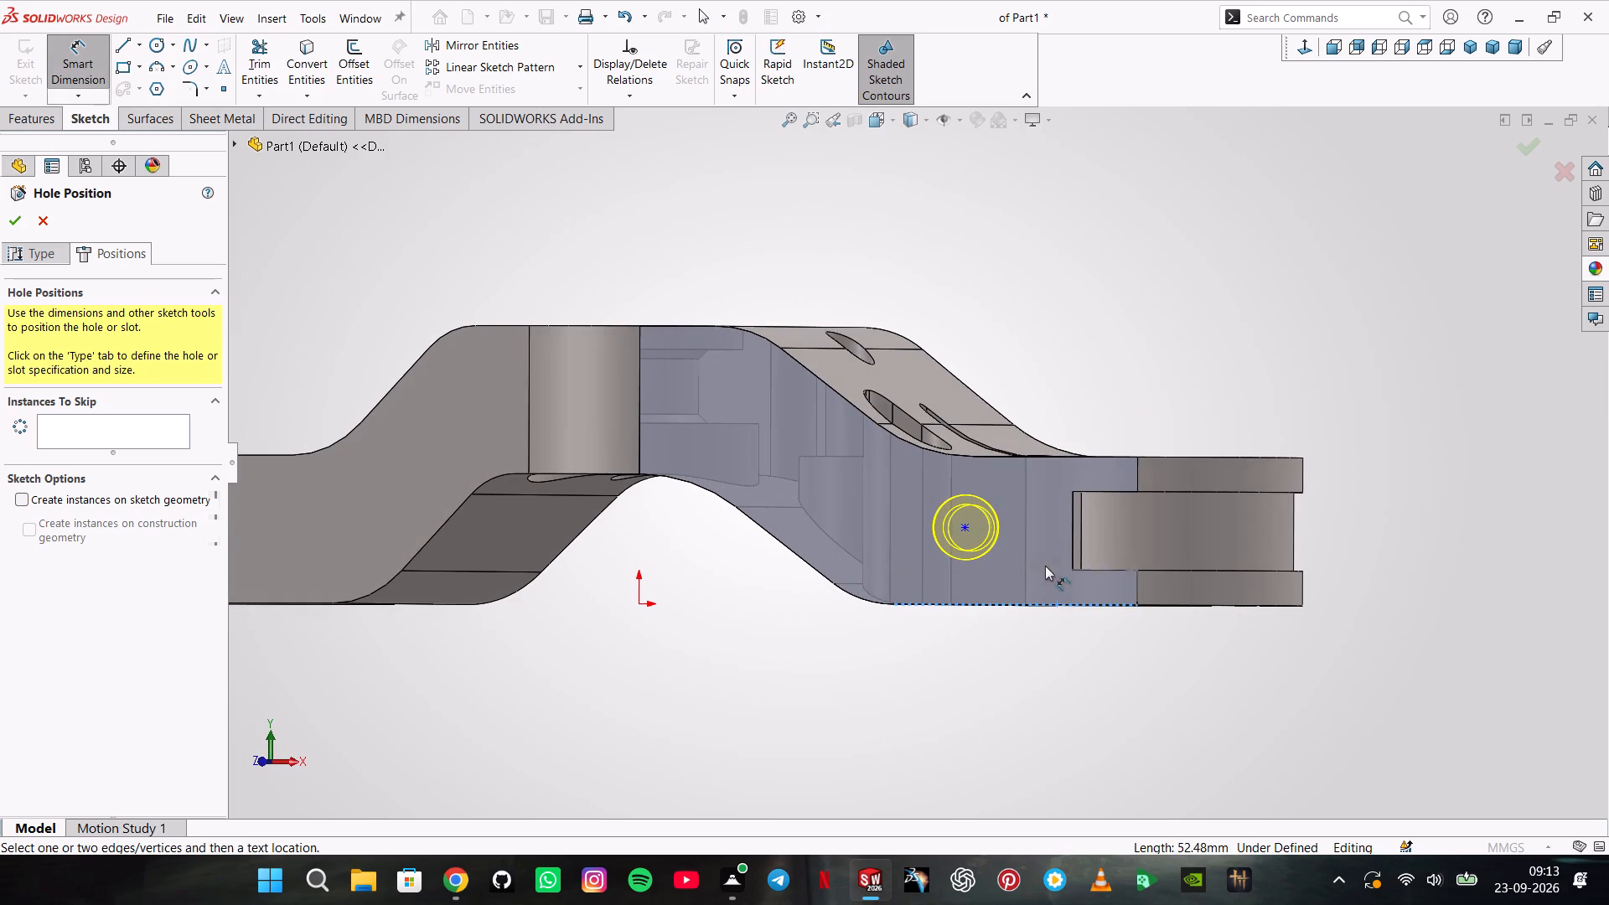
pyautogui.click(962, 528)
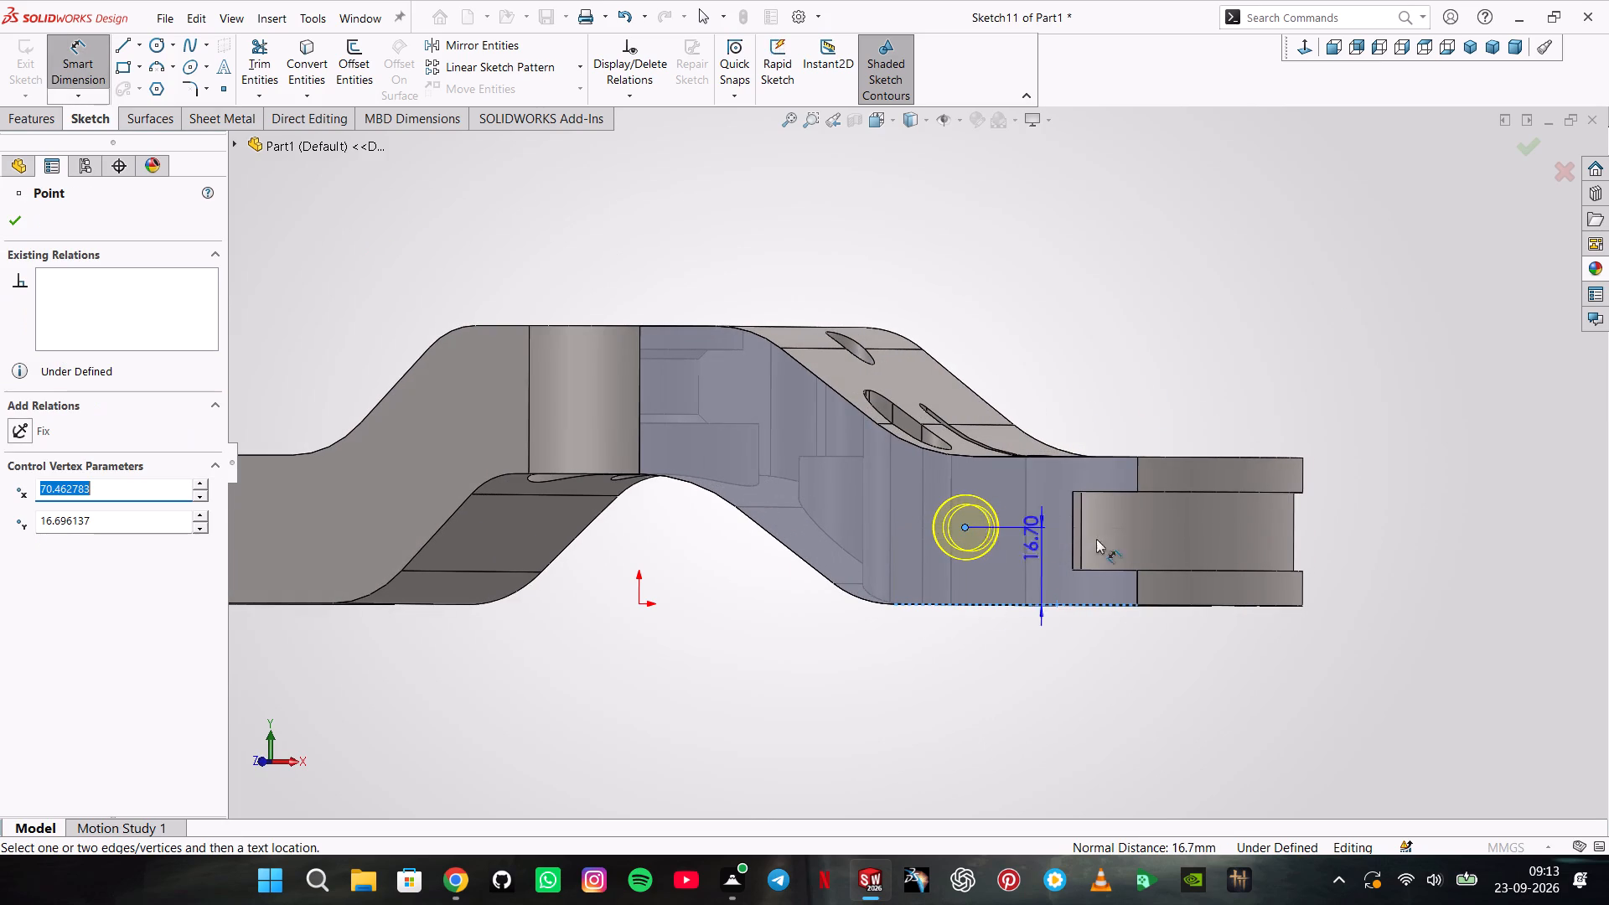
pyautogui.click(1342, 551)
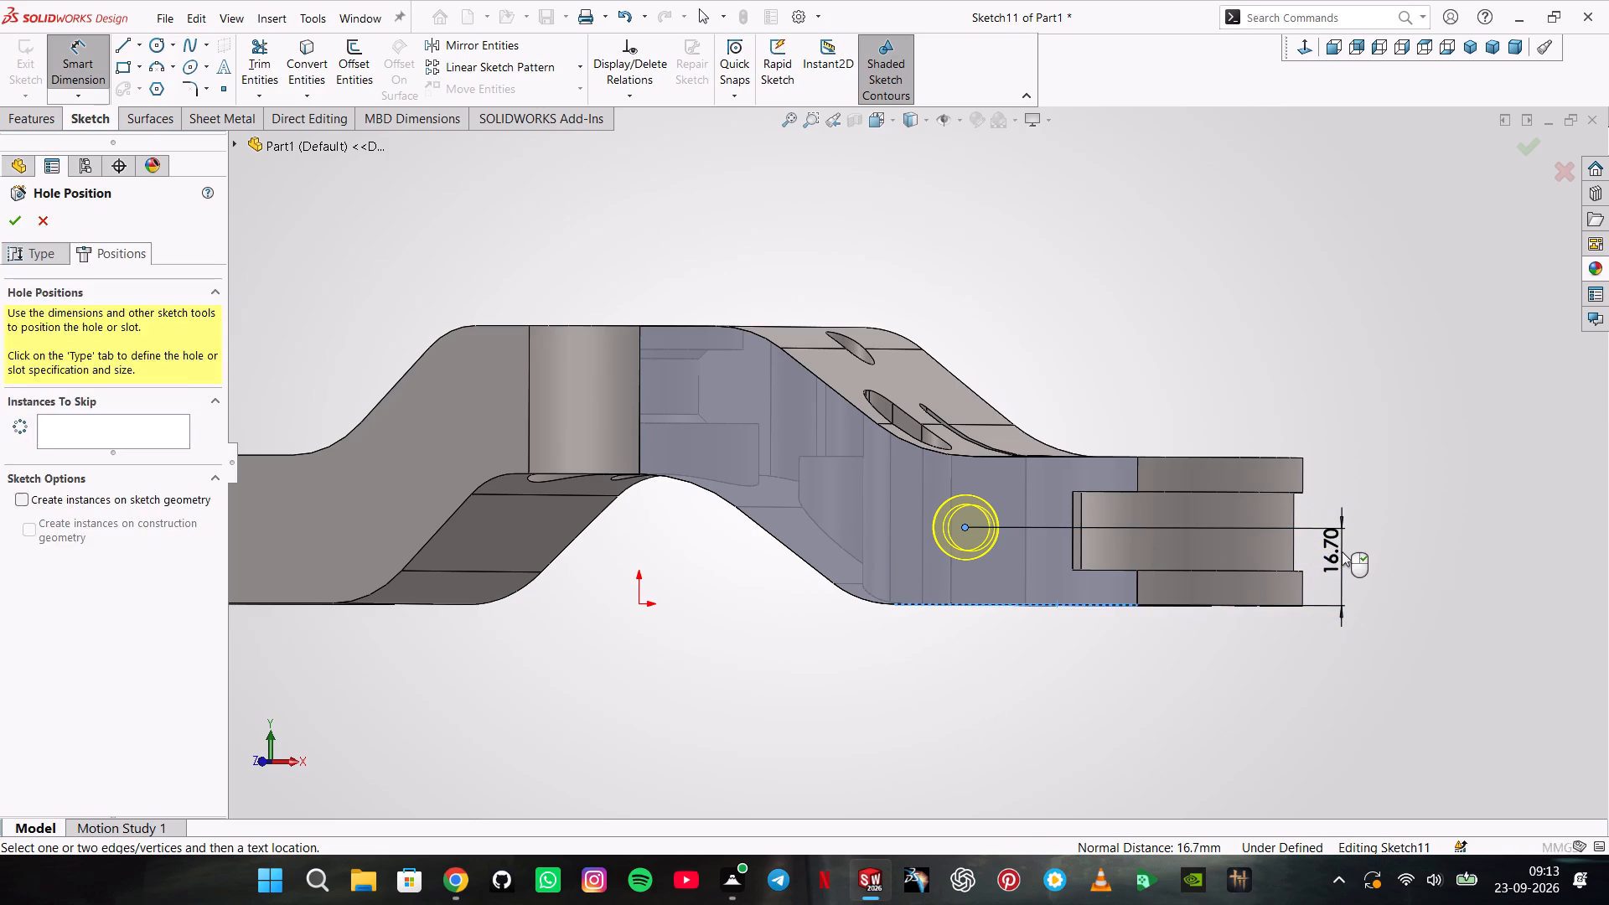
pyautogui.write('16')
pyautogui.press('Return')
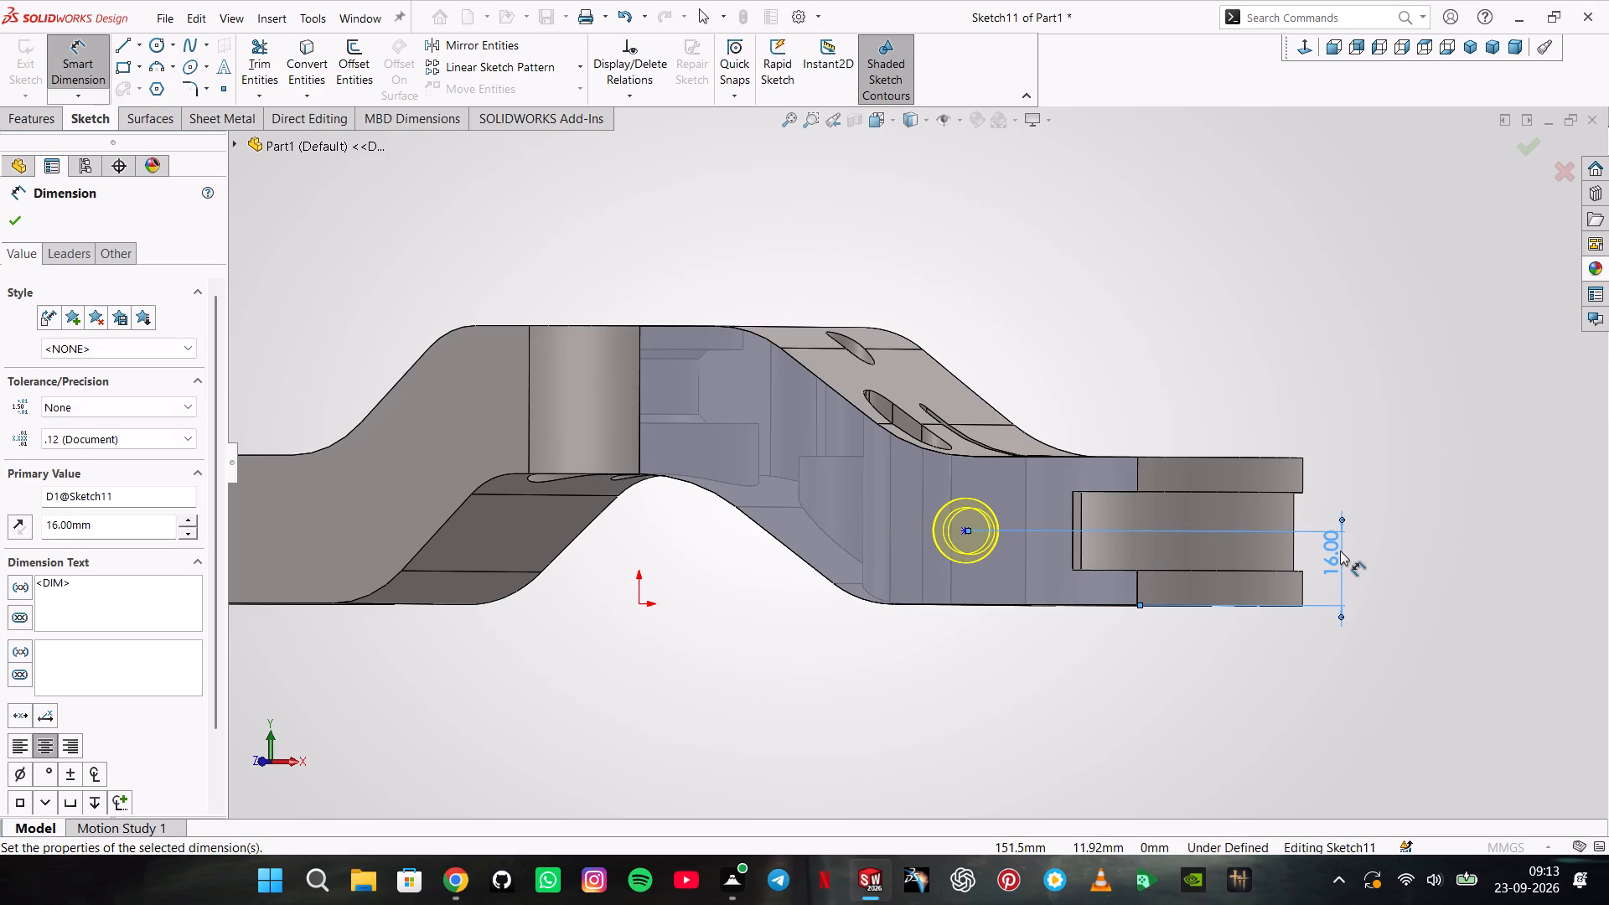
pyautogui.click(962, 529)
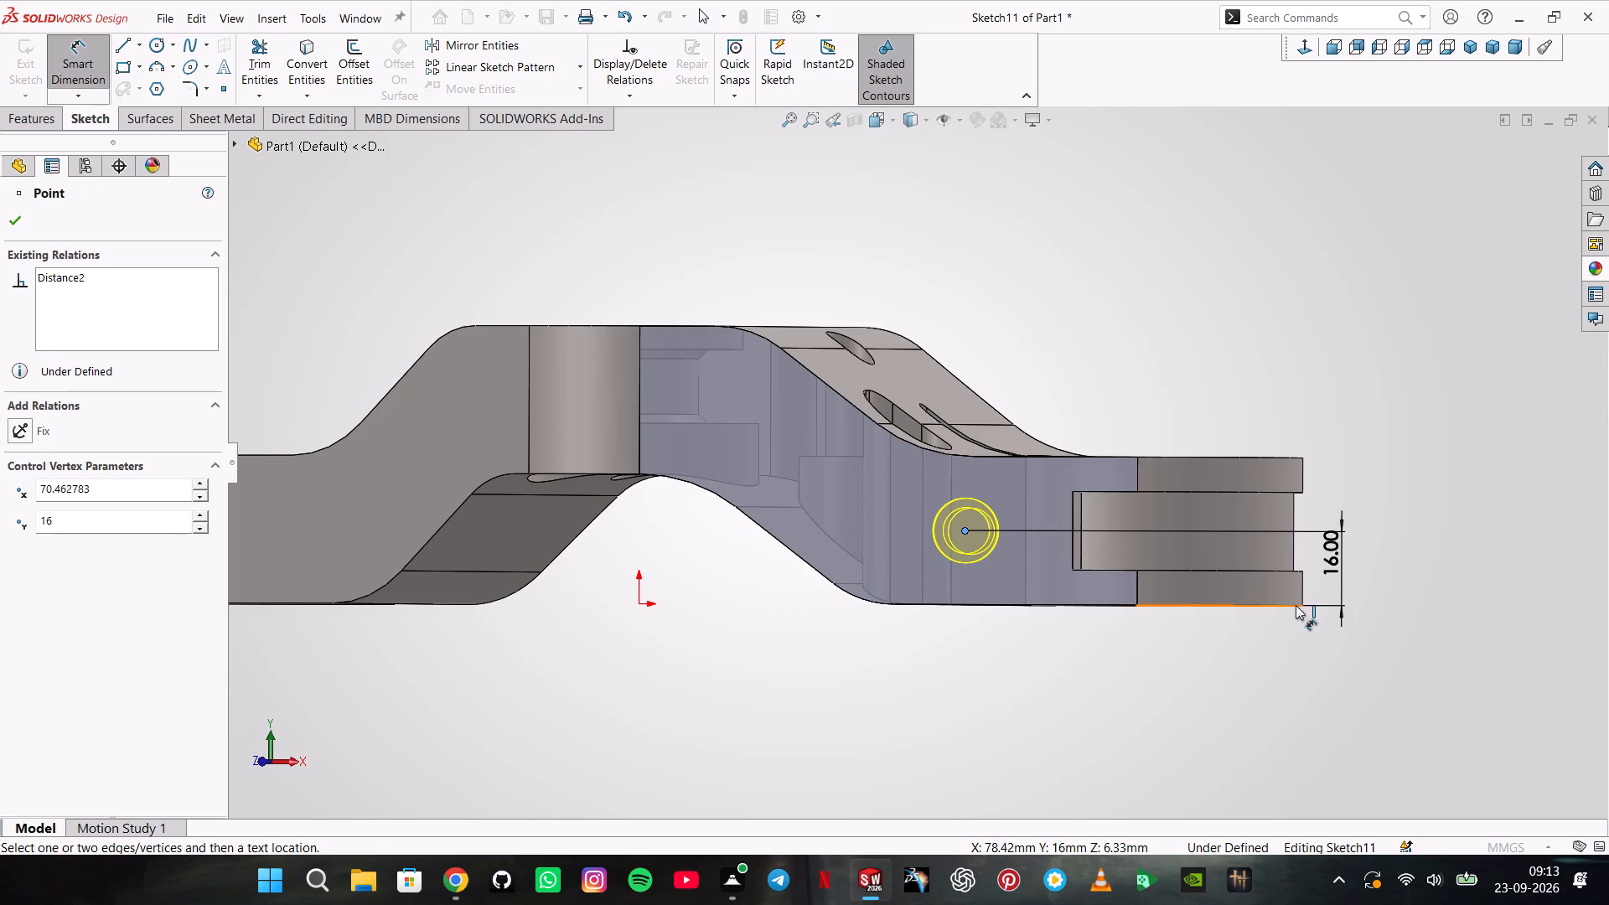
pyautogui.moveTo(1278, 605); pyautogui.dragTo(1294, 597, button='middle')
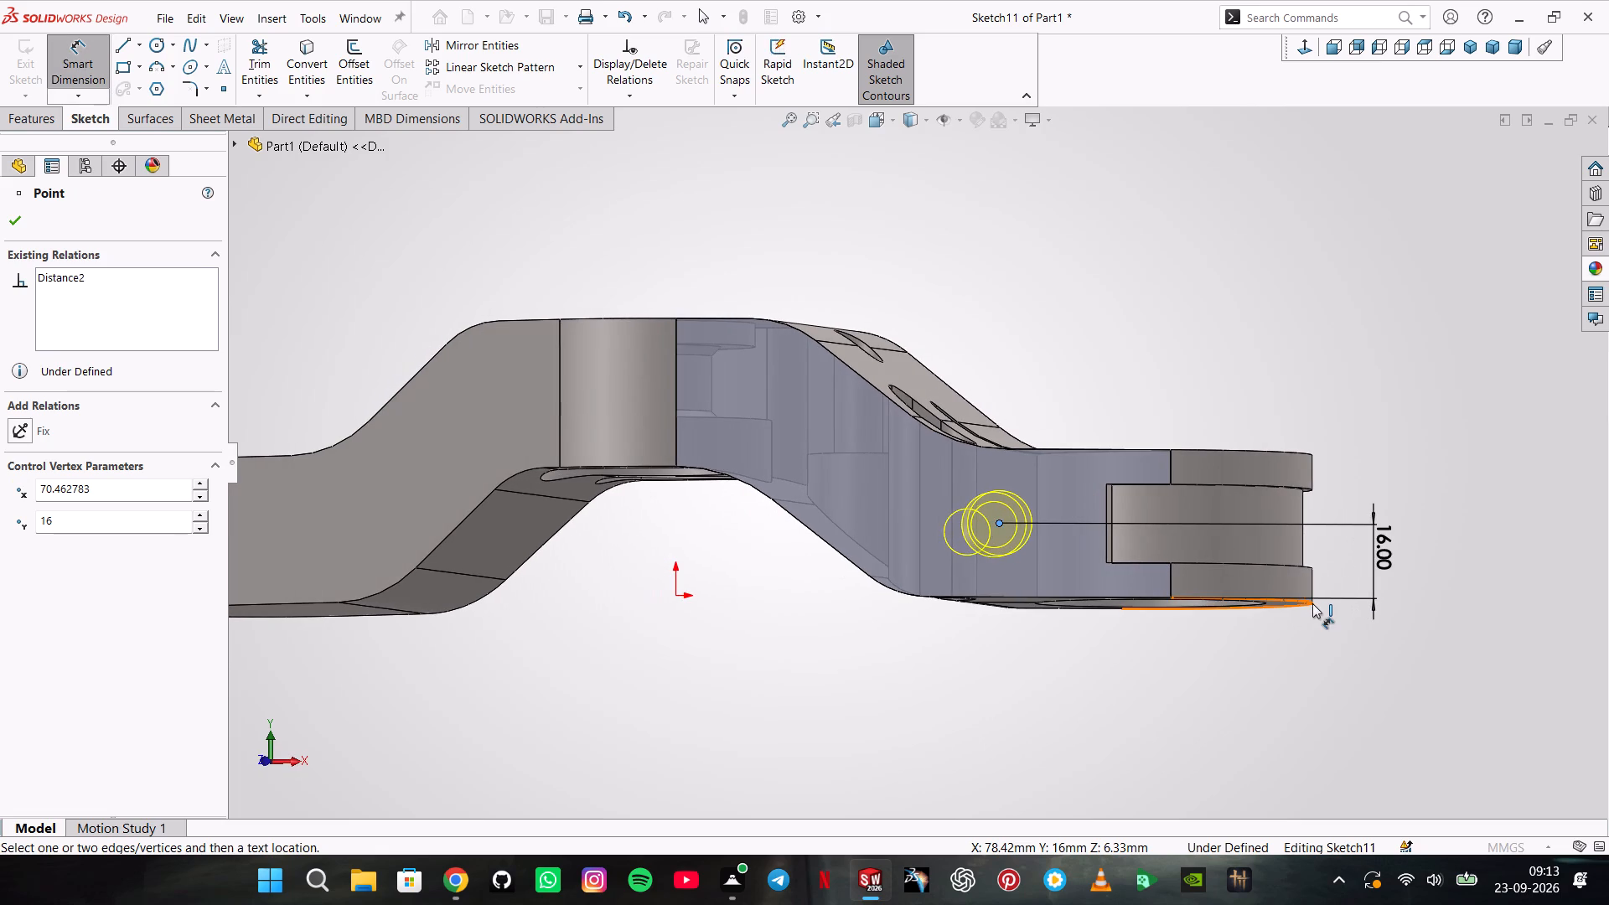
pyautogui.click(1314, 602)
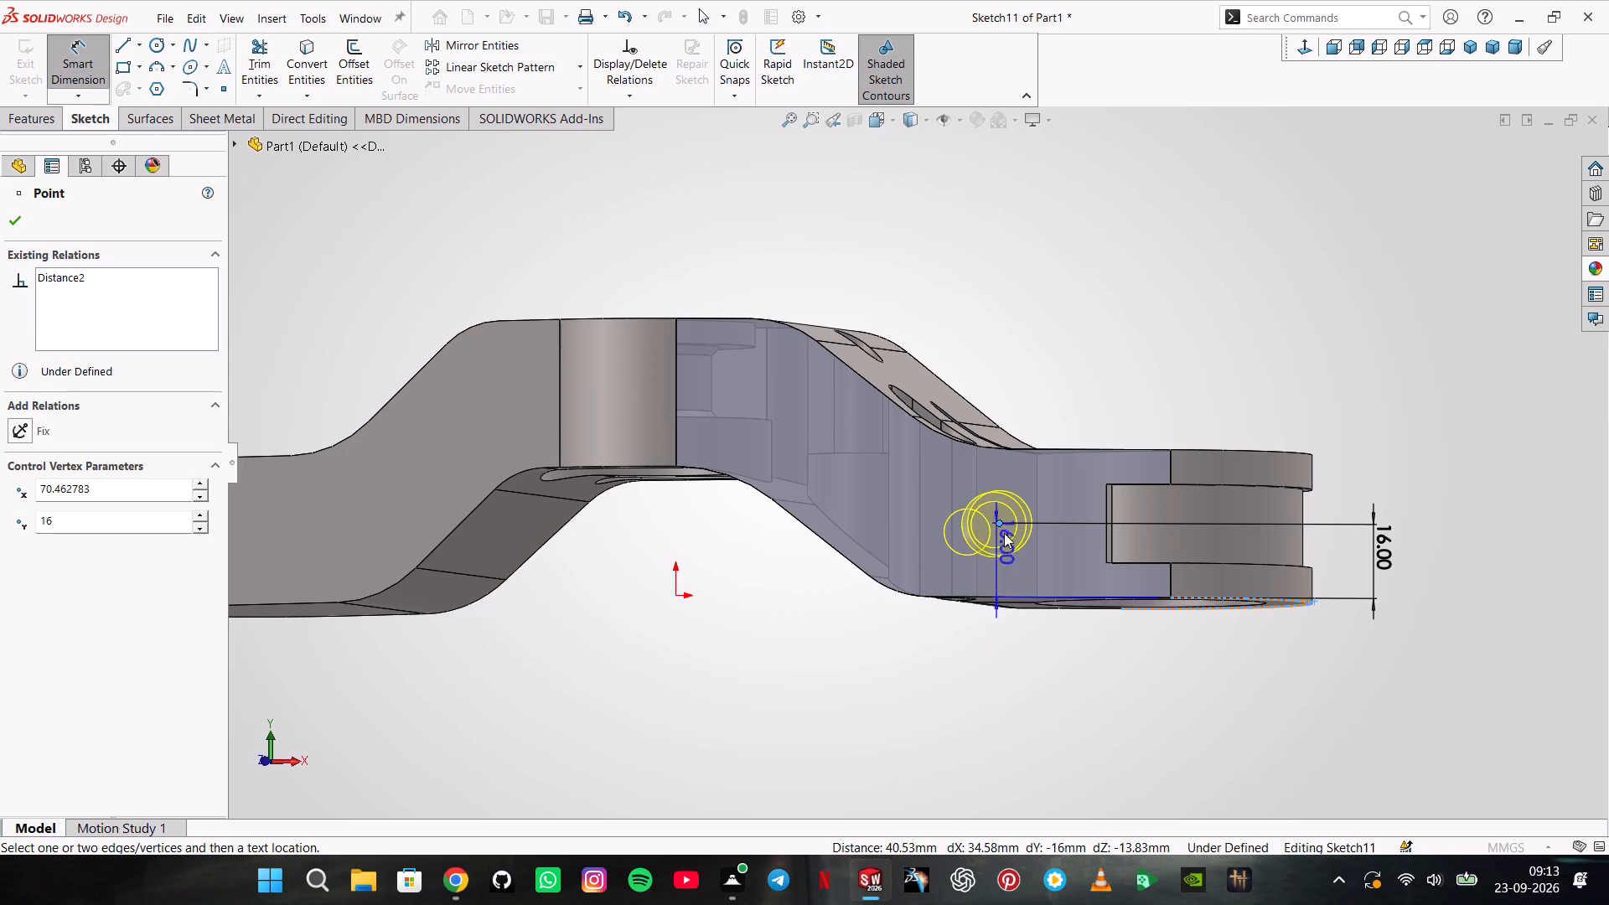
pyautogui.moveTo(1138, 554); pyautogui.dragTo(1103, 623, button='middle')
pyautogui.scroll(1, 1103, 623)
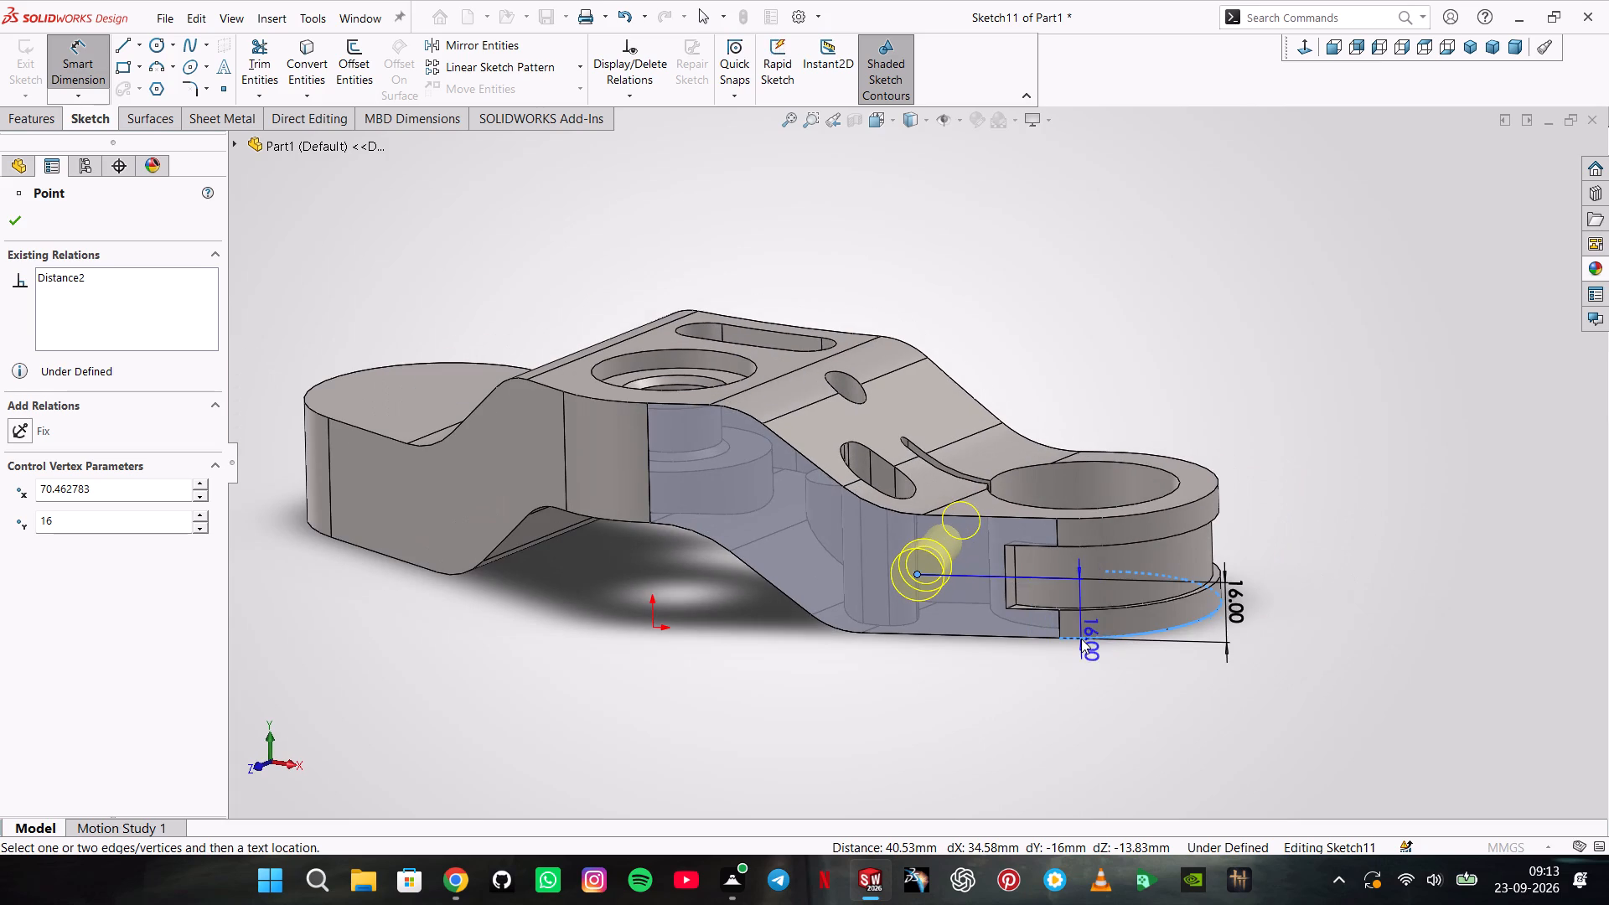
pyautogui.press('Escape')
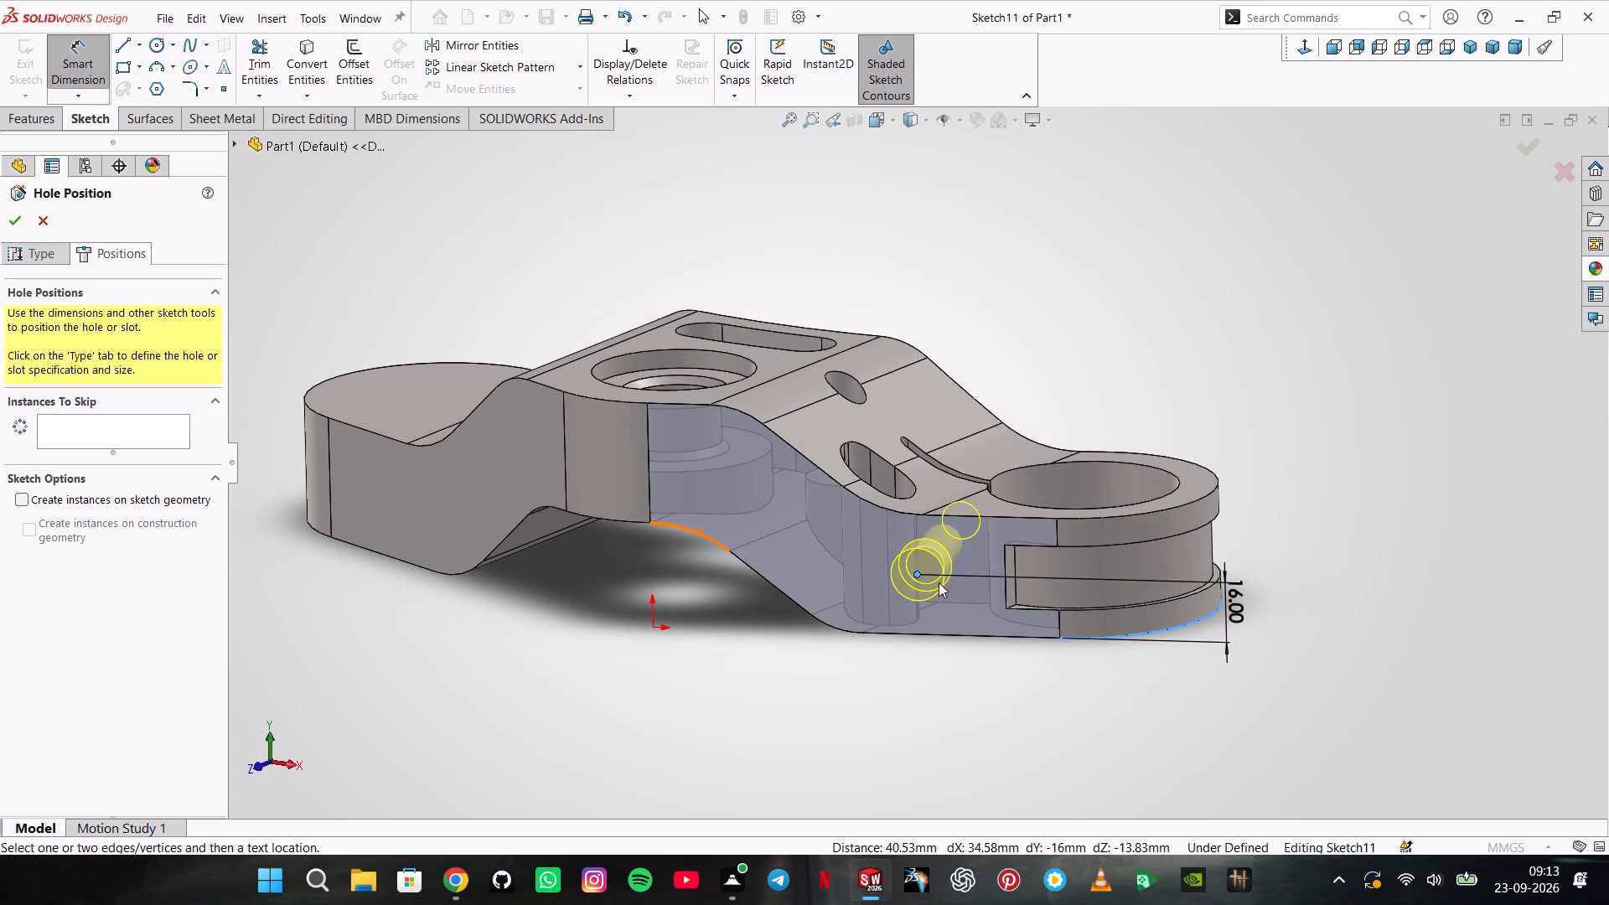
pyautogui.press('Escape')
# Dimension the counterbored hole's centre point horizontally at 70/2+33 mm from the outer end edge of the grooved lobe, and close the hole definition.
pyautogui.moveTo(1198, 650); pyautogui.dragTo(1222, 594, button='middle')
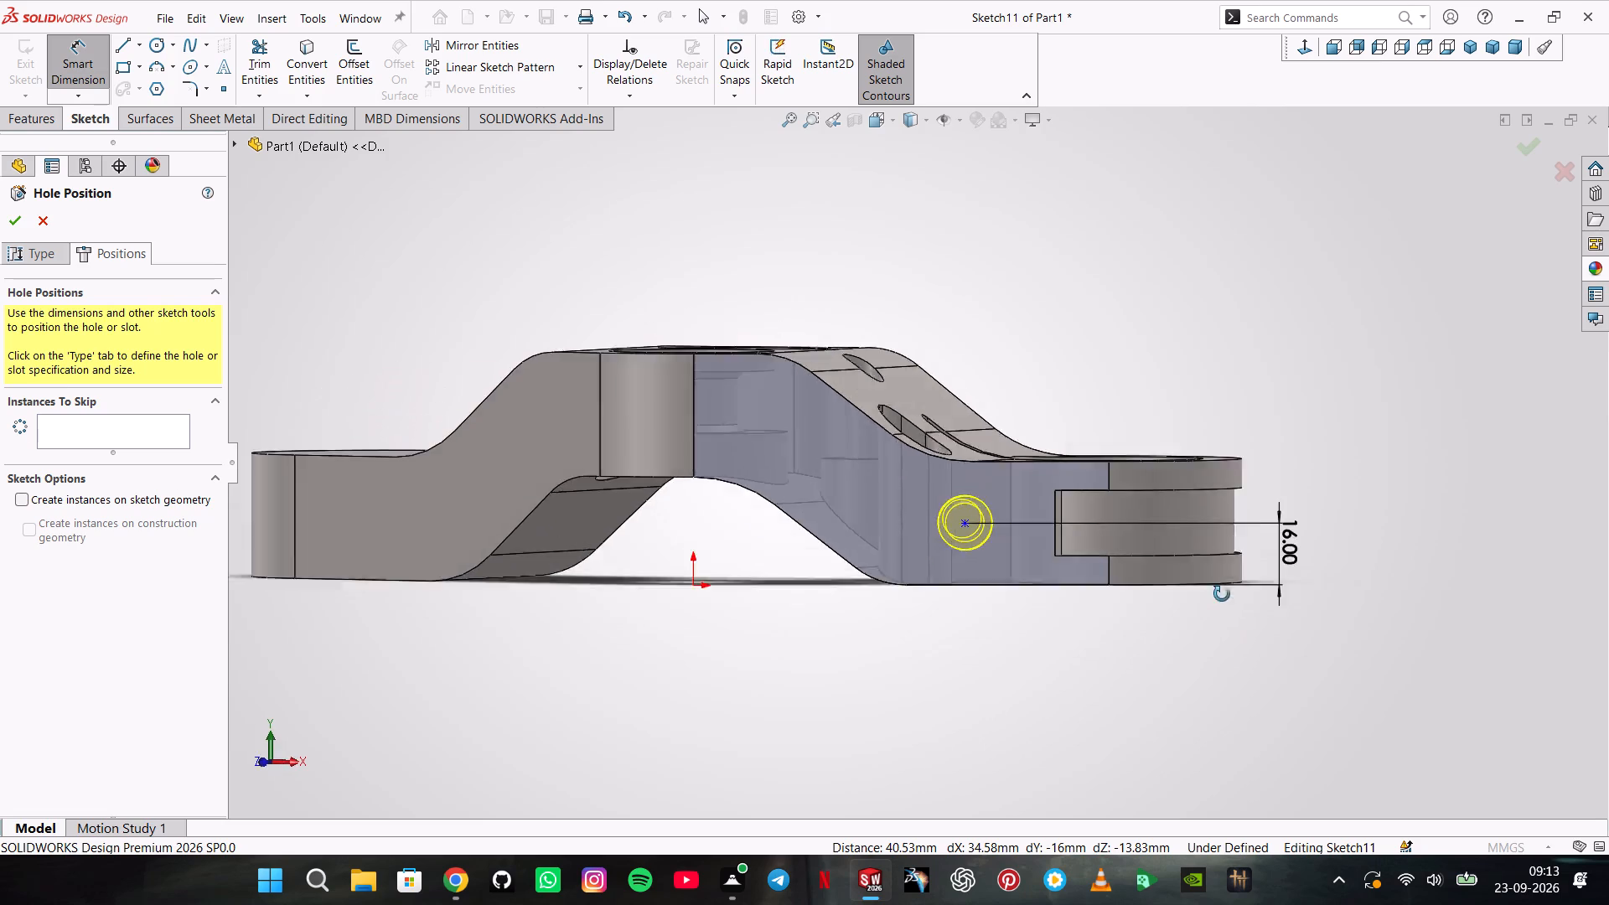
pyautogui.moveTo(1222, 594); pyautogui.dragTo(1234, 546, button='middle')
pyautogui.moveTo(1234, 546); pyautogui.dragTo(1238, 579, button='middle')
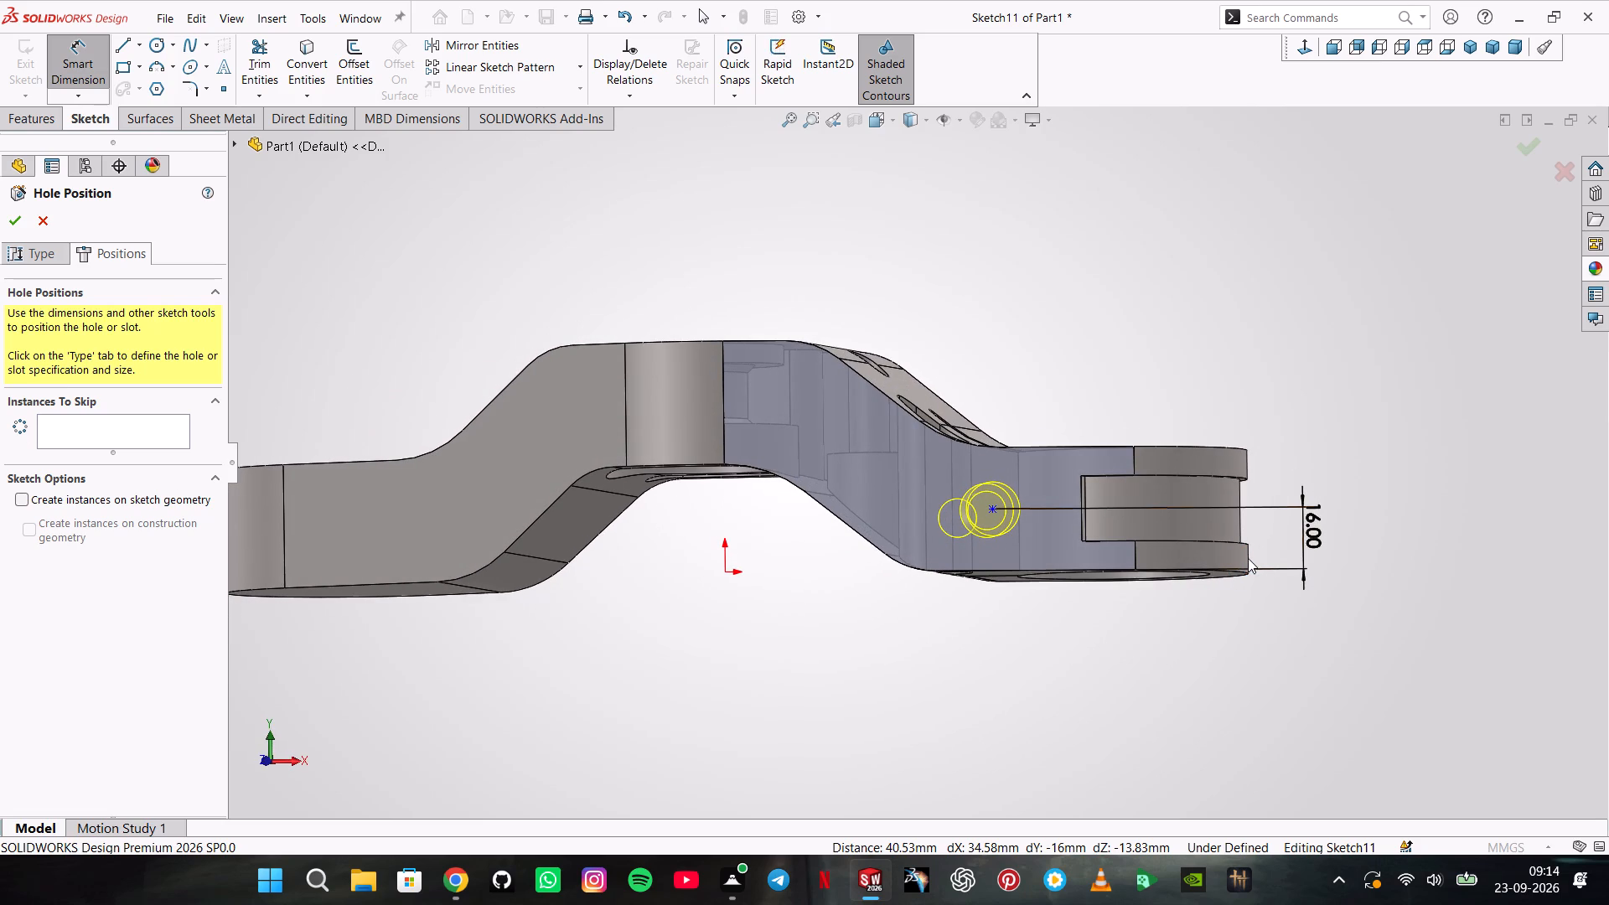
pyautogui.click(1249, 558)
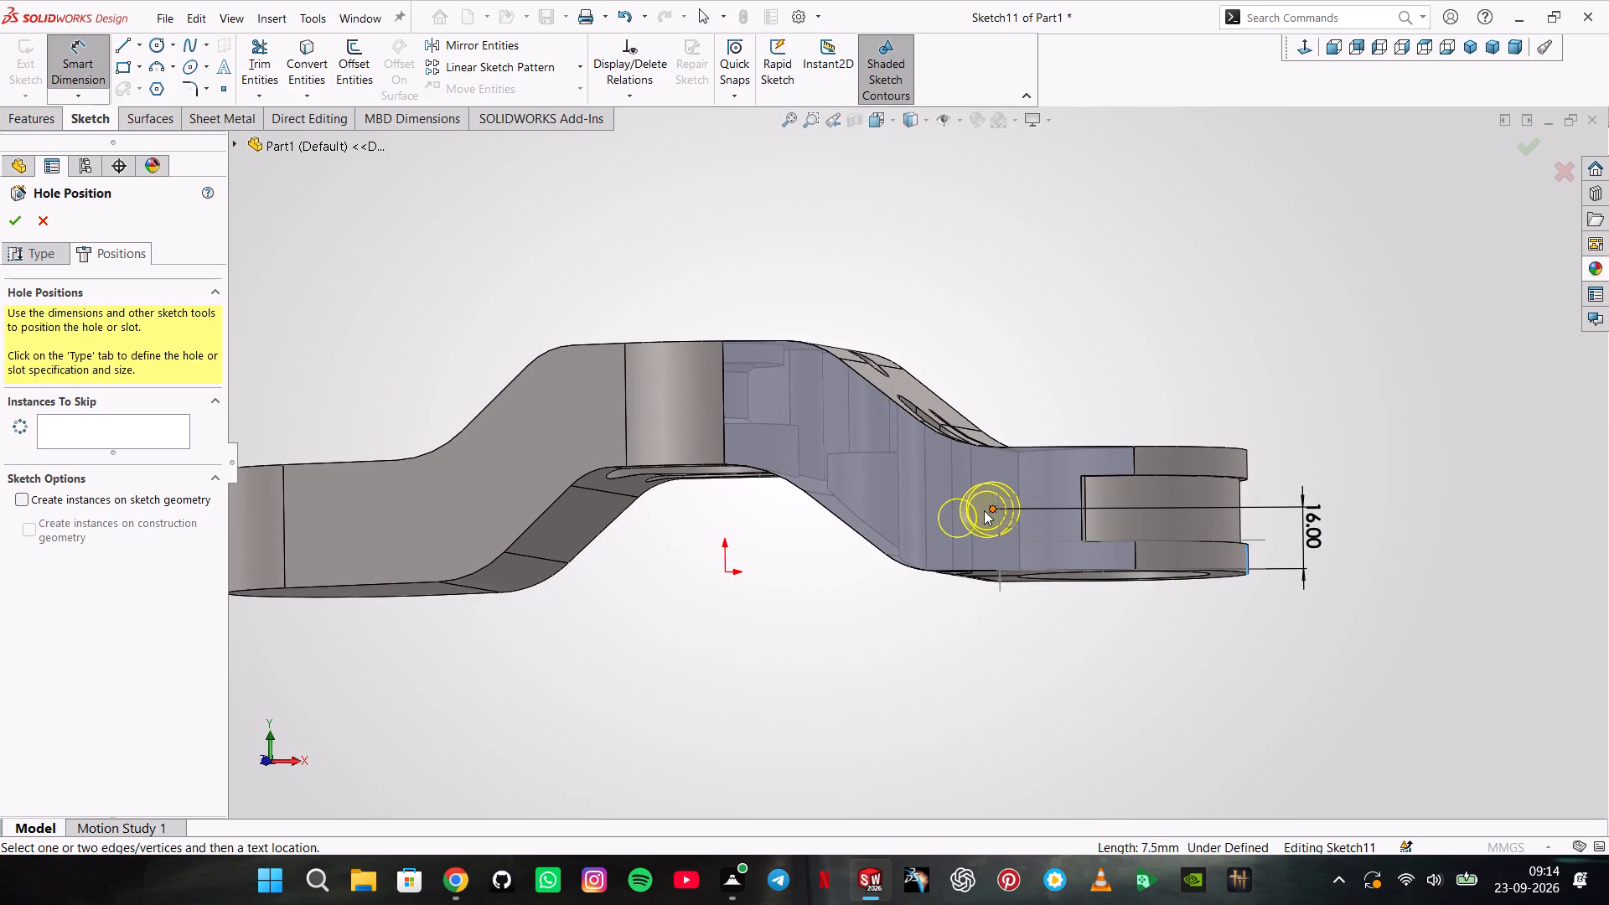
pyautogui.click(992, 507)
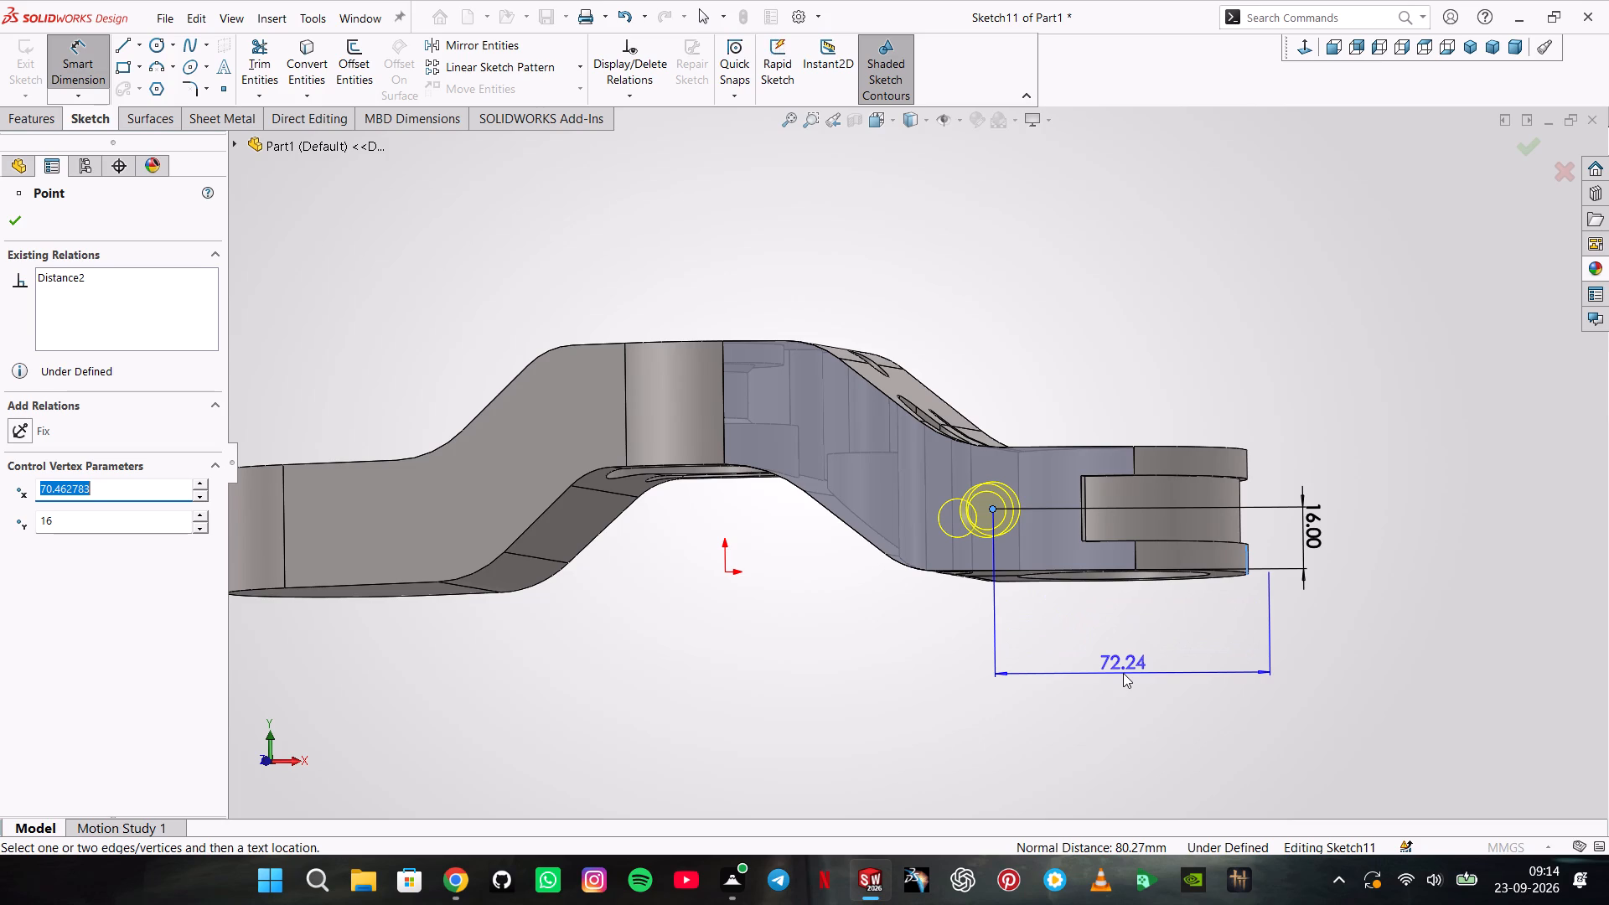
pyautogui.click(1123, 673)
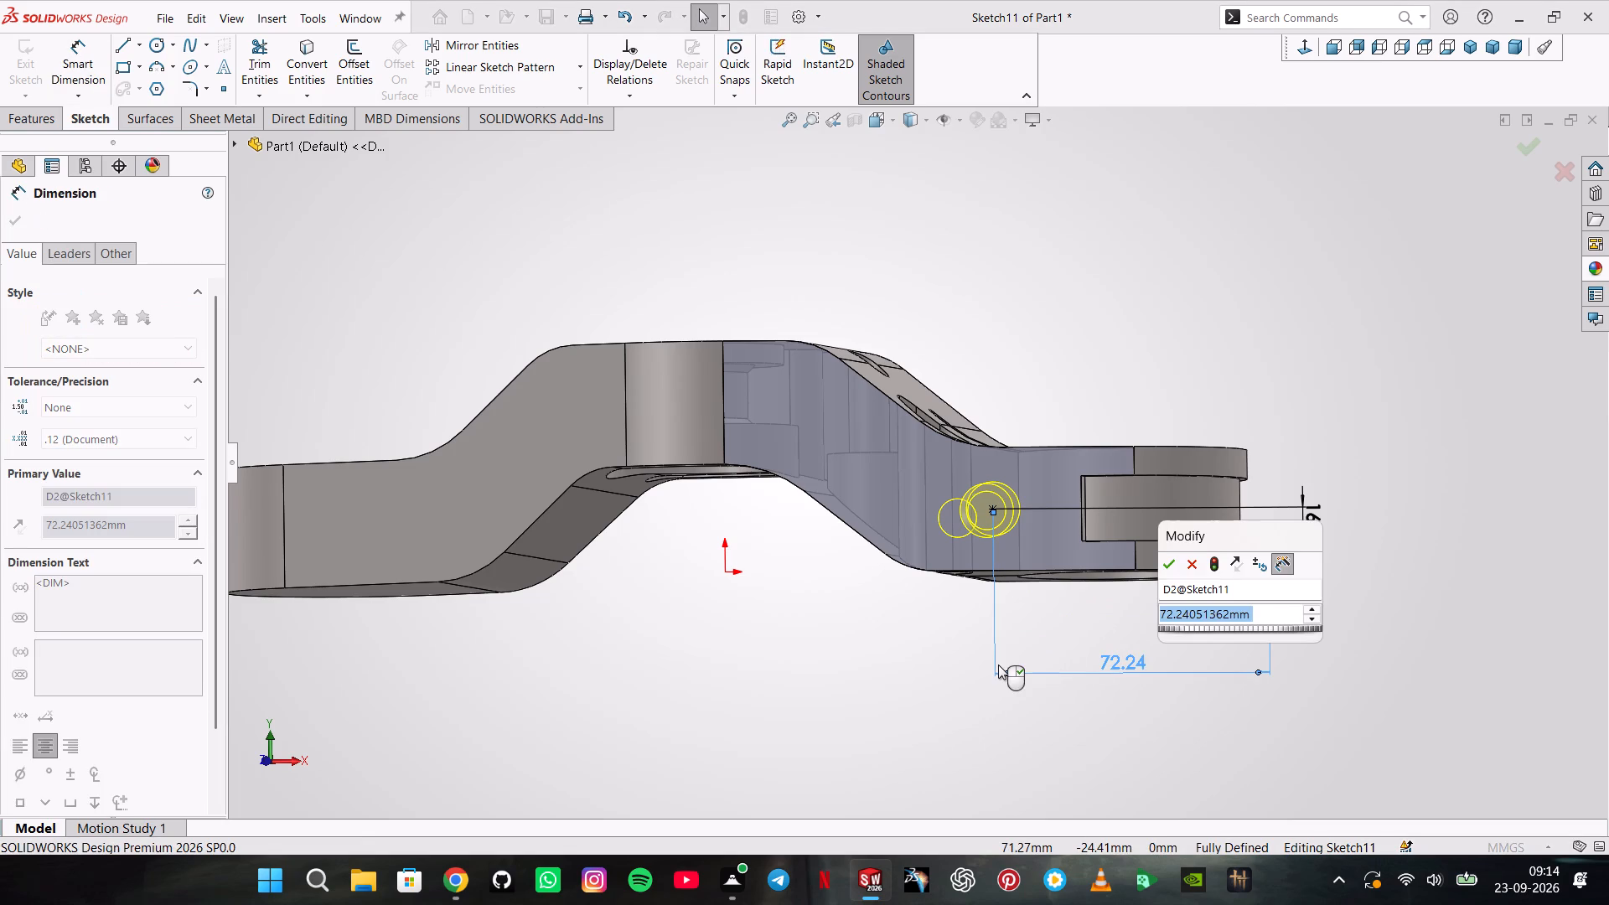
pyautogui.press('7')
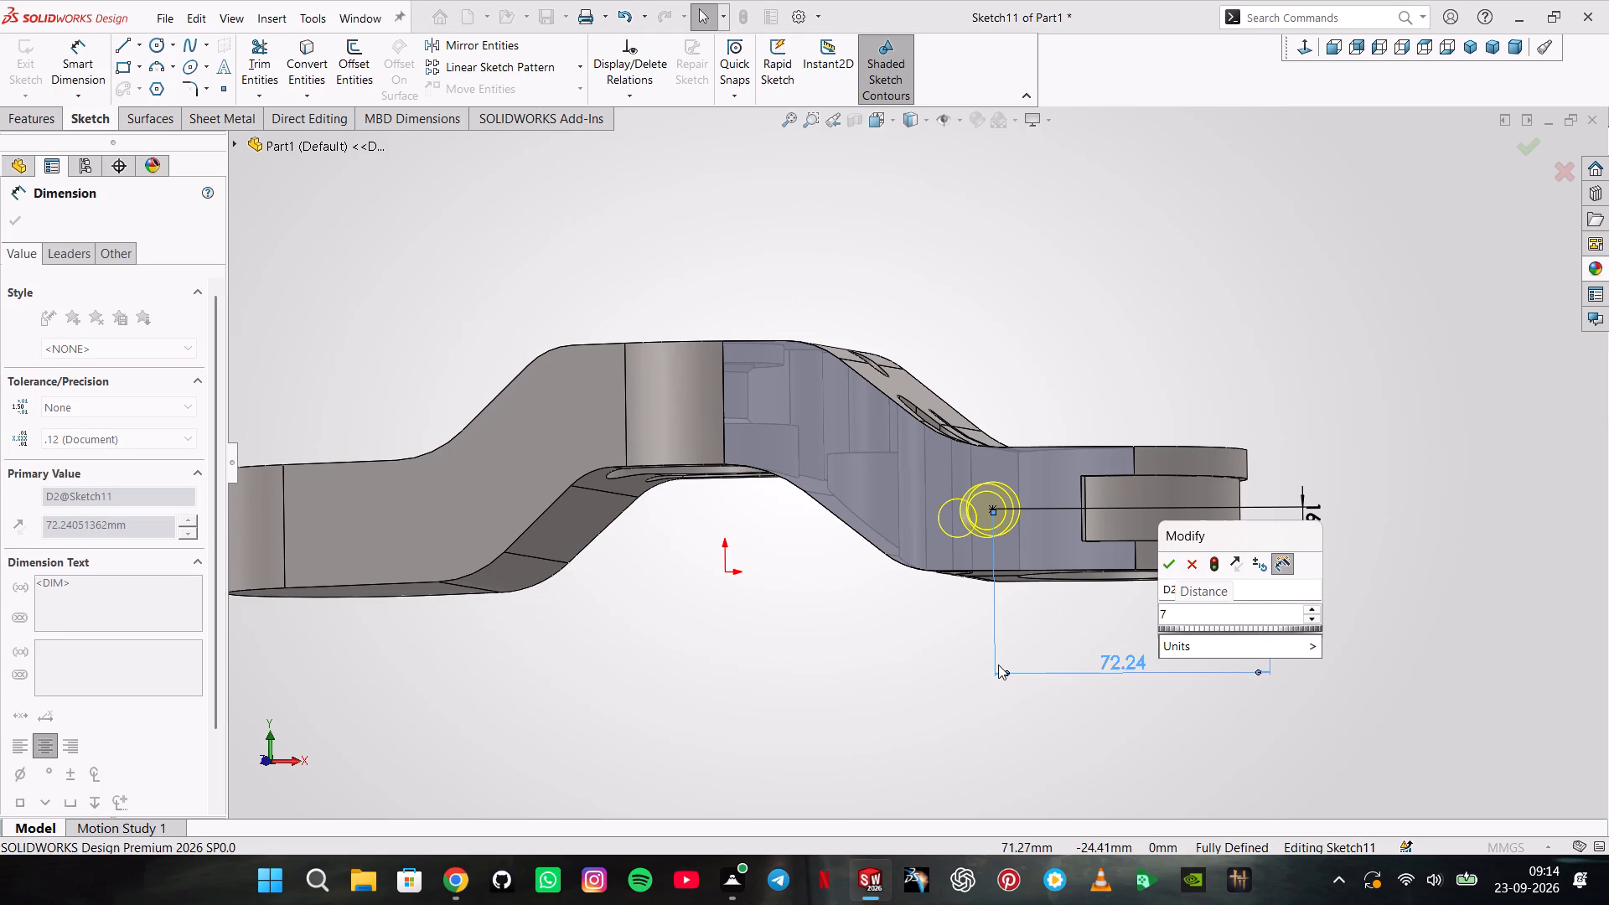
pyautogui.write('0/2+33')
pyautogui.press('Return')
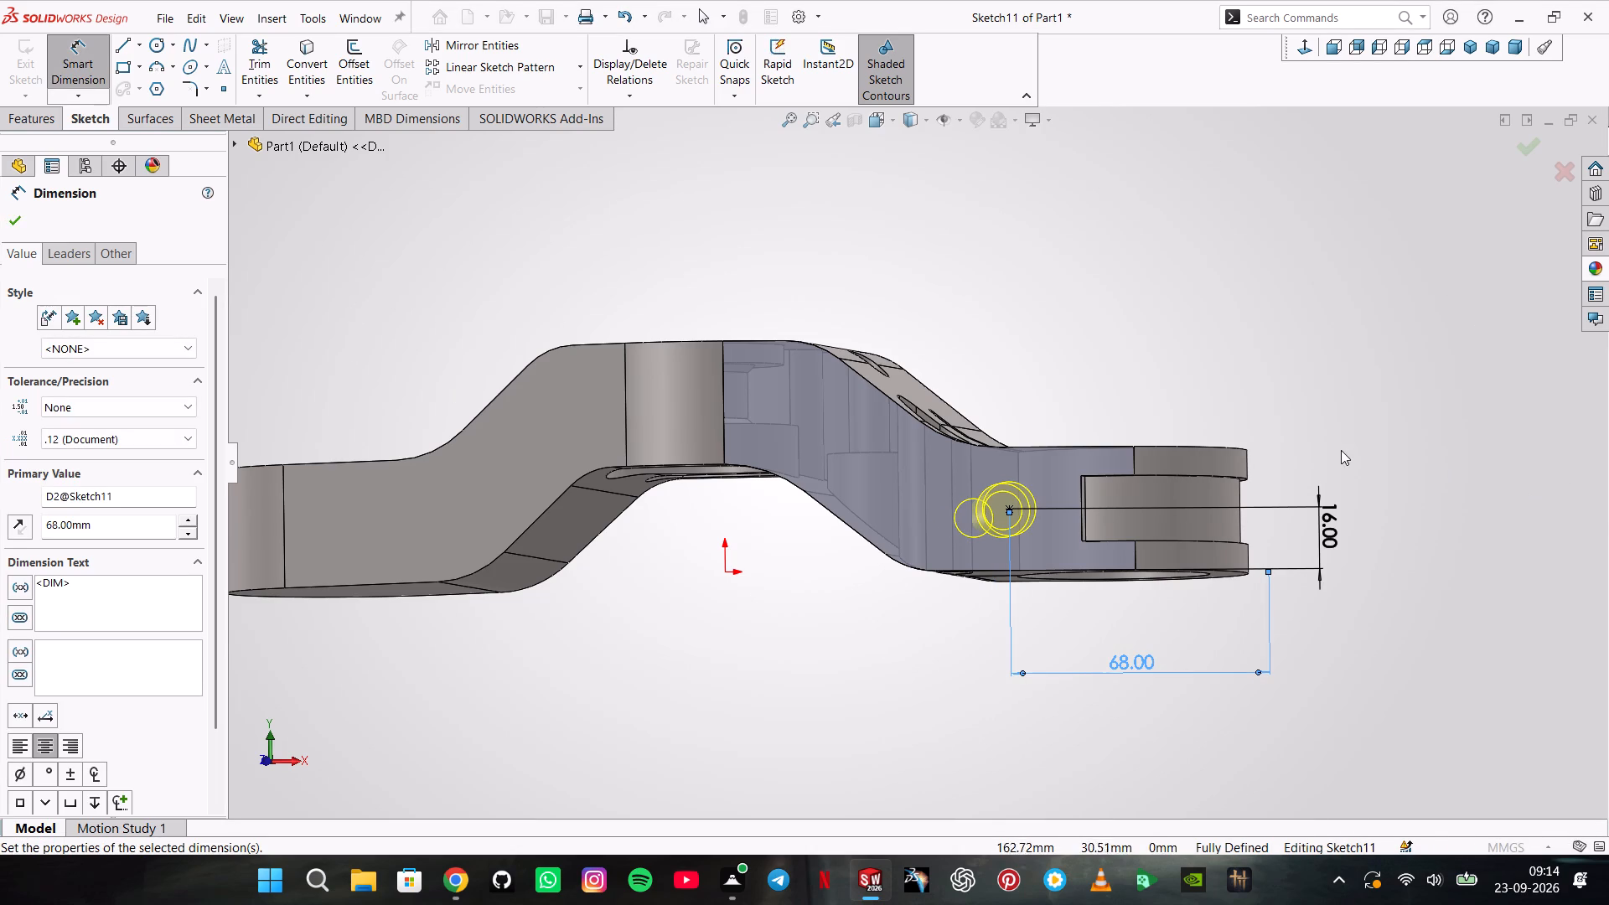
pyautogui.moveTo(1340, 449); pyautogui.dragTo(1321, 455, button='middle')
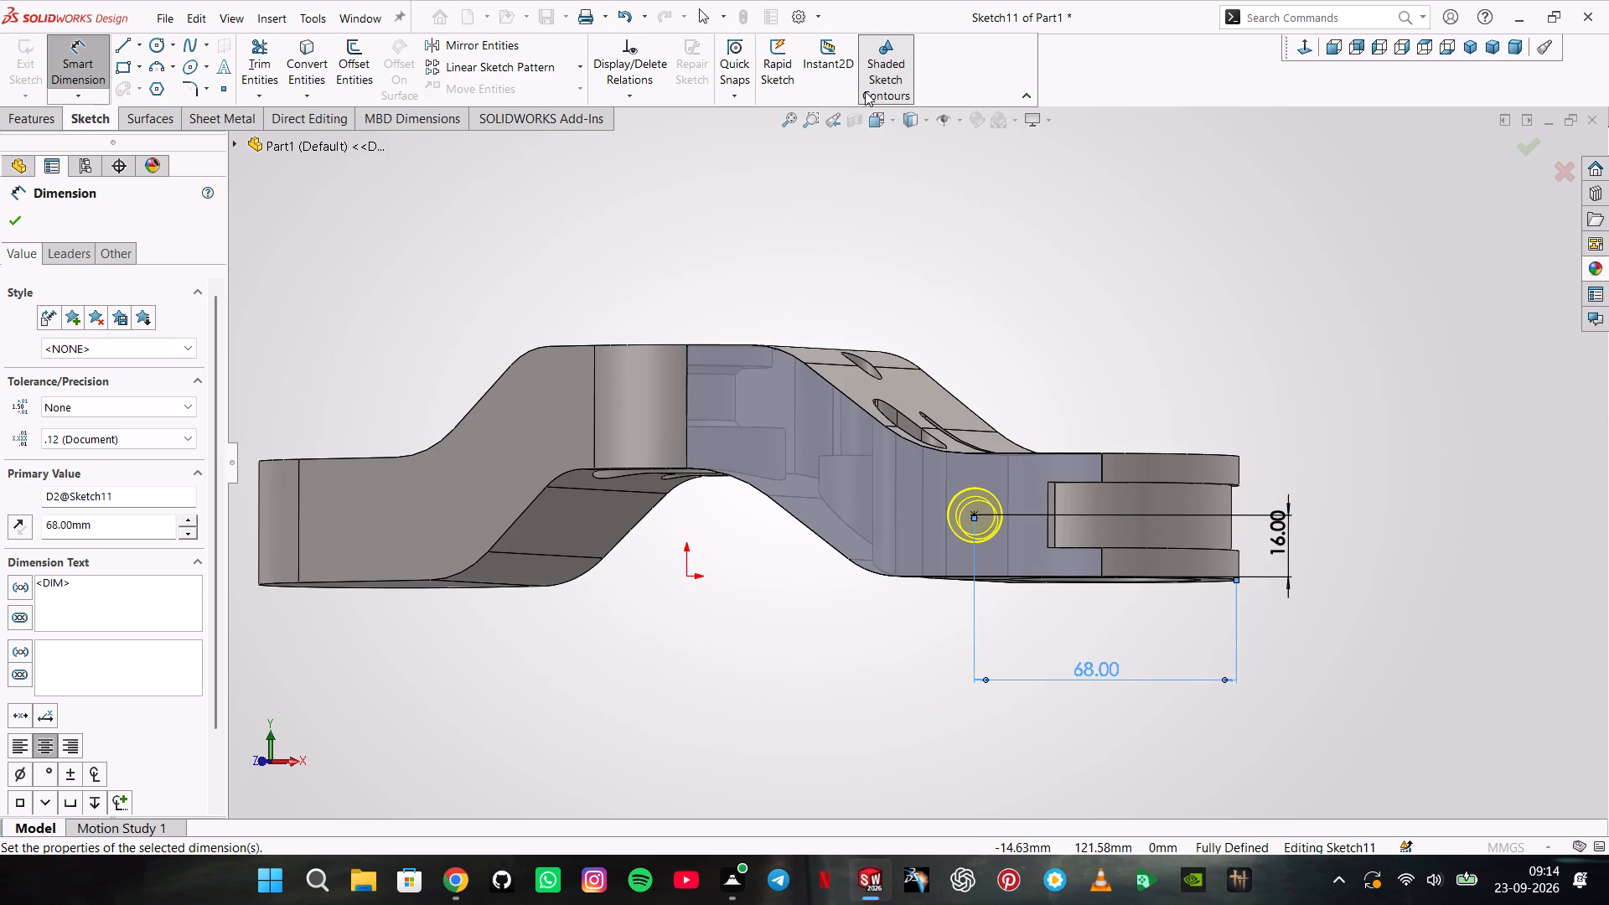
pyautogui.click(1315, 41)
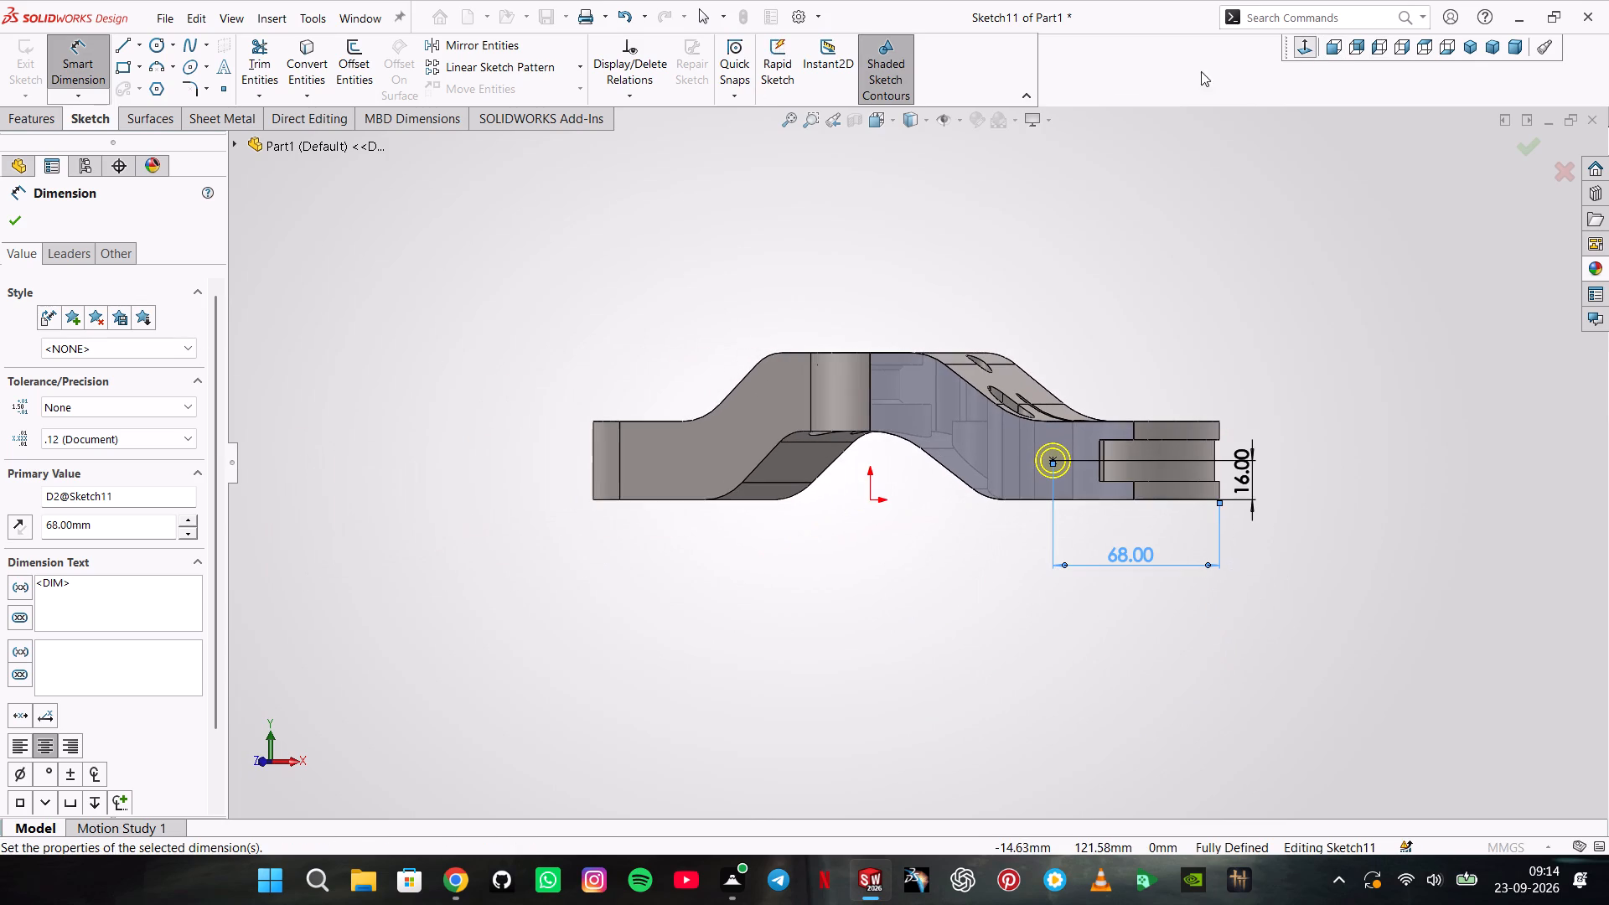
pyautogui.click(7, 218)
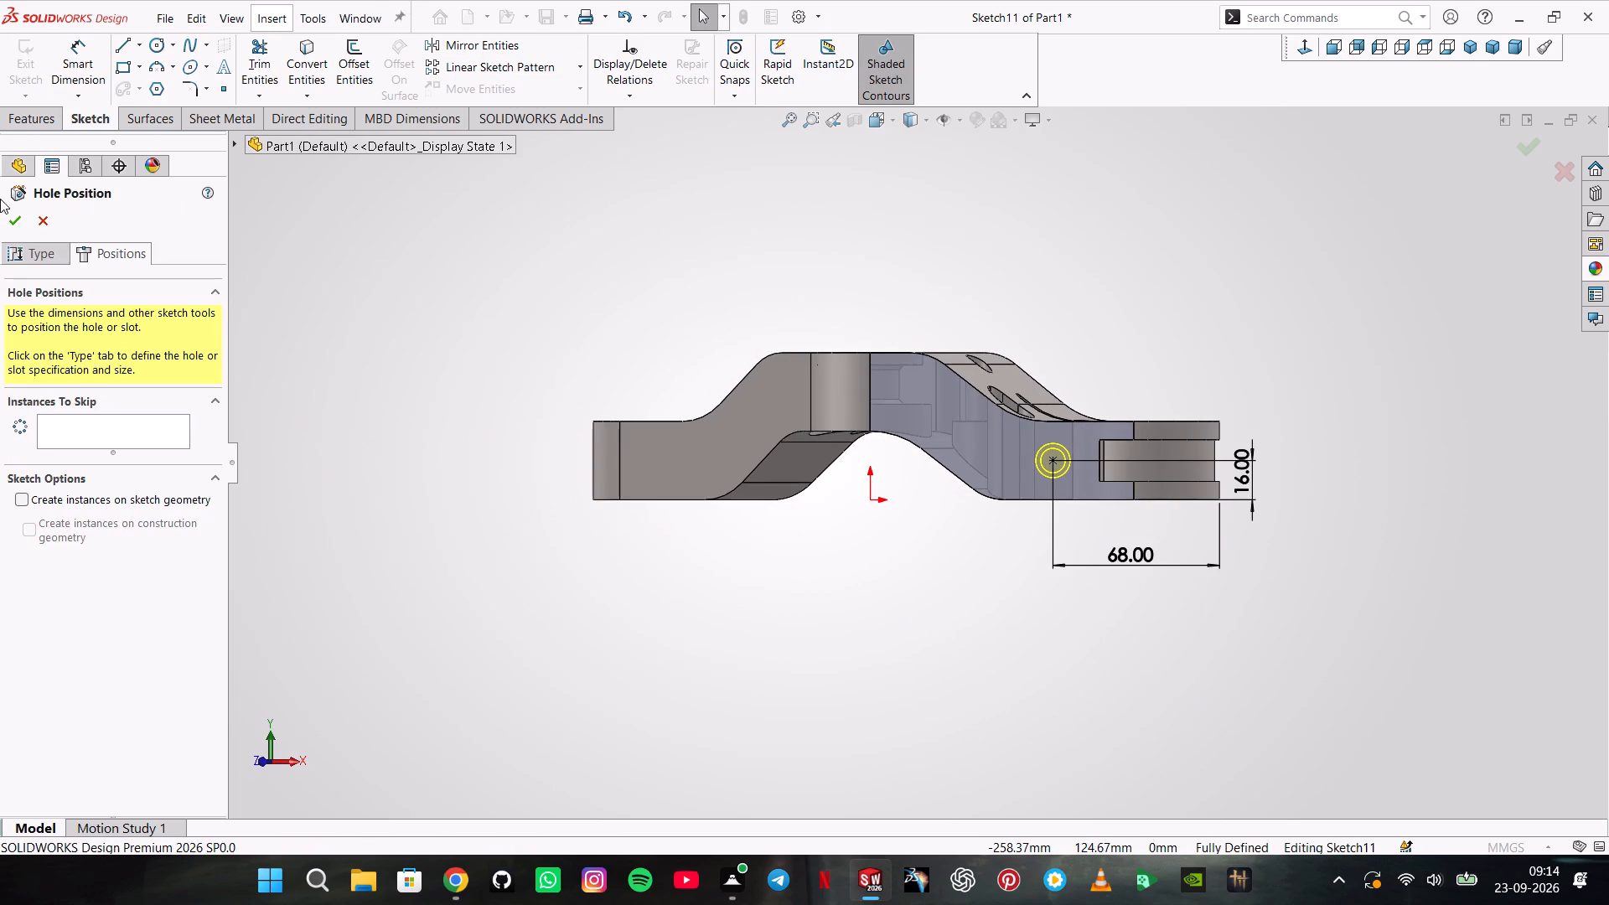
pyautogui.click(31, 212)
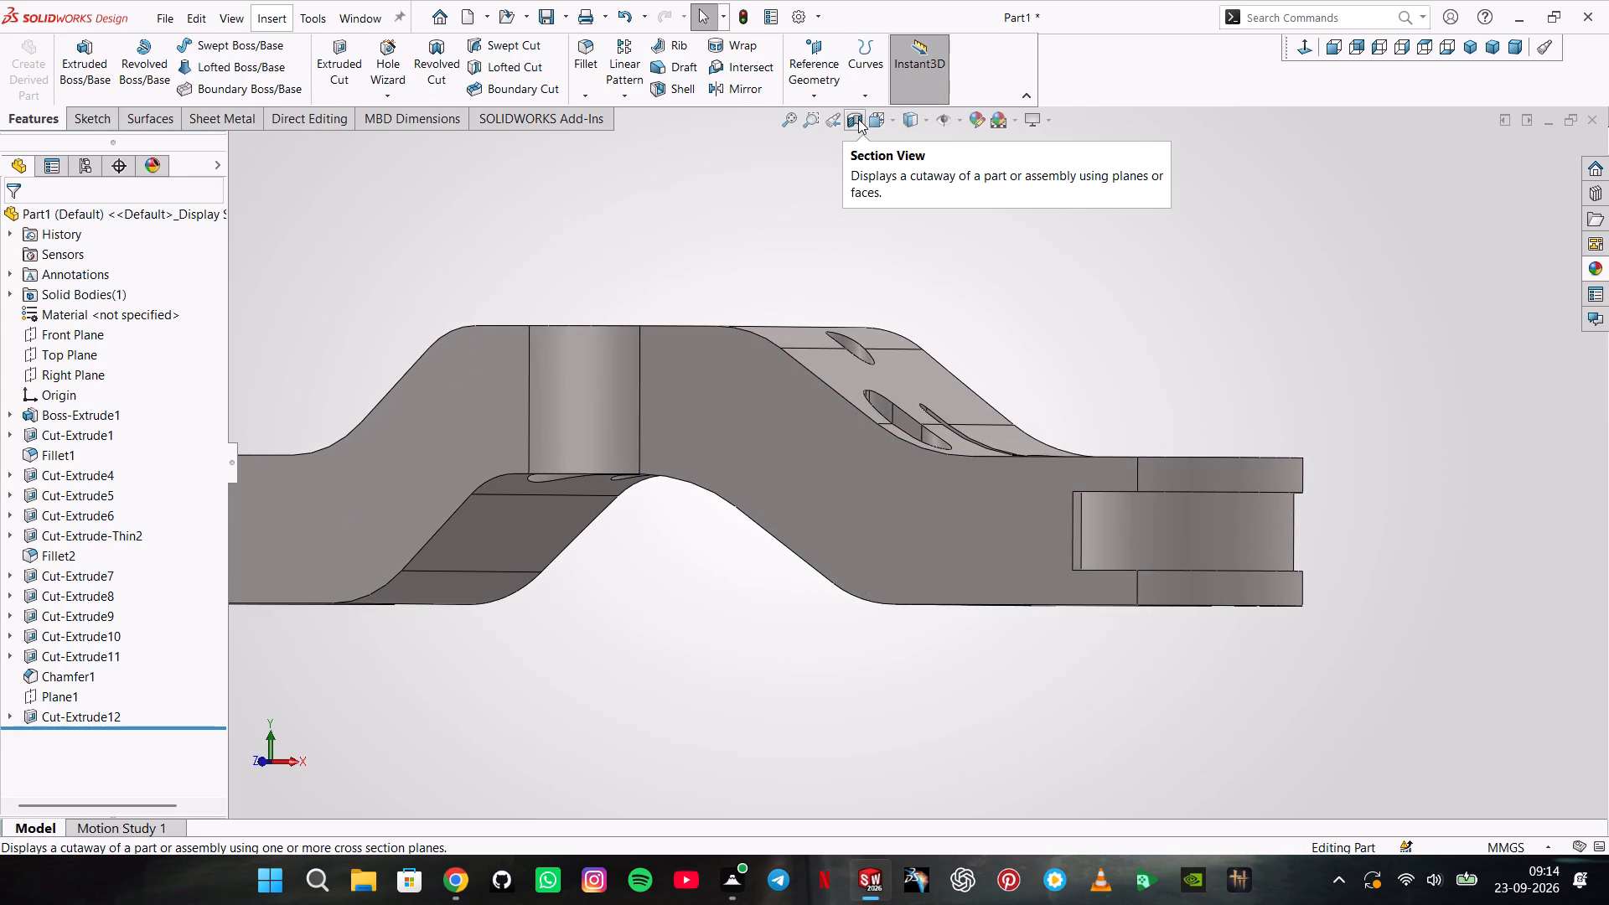
# Examine the part's interior in a section view on the Front Plane and on the Top Plane at offsets of 30 to 43 mm.
pyautogui.click(858, 119)
pyautogui.moveTo(804, 441); pyautogui.dragTo(804, 440, button='middle')
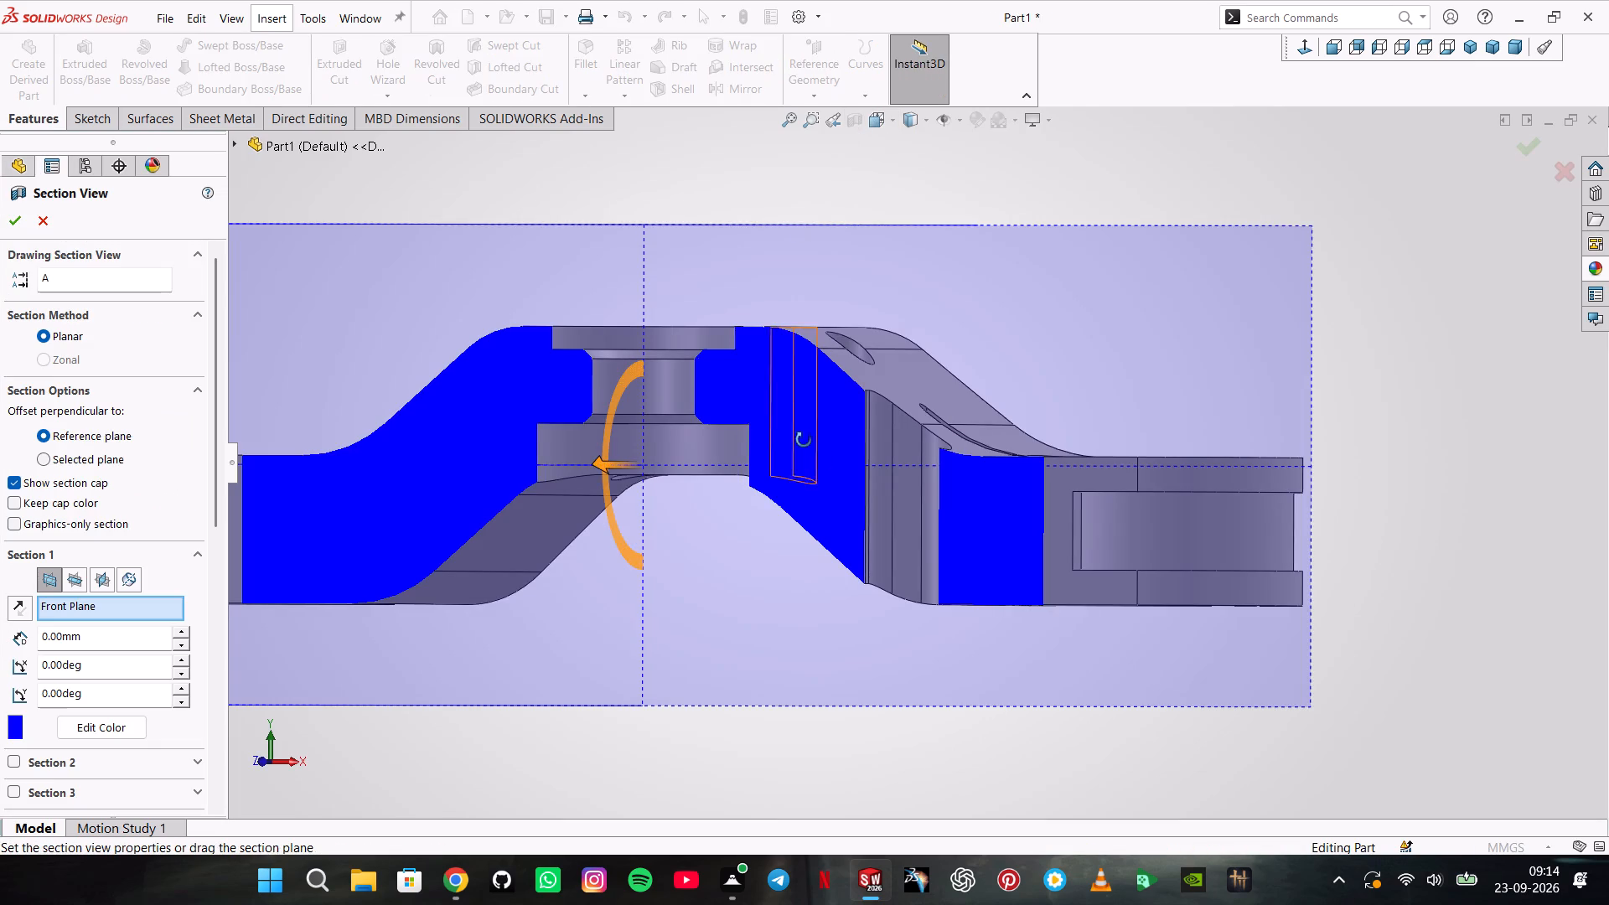
pyautogui.moveTo(804, 440); pyautogui.dragTo(843, 216, button='middle')
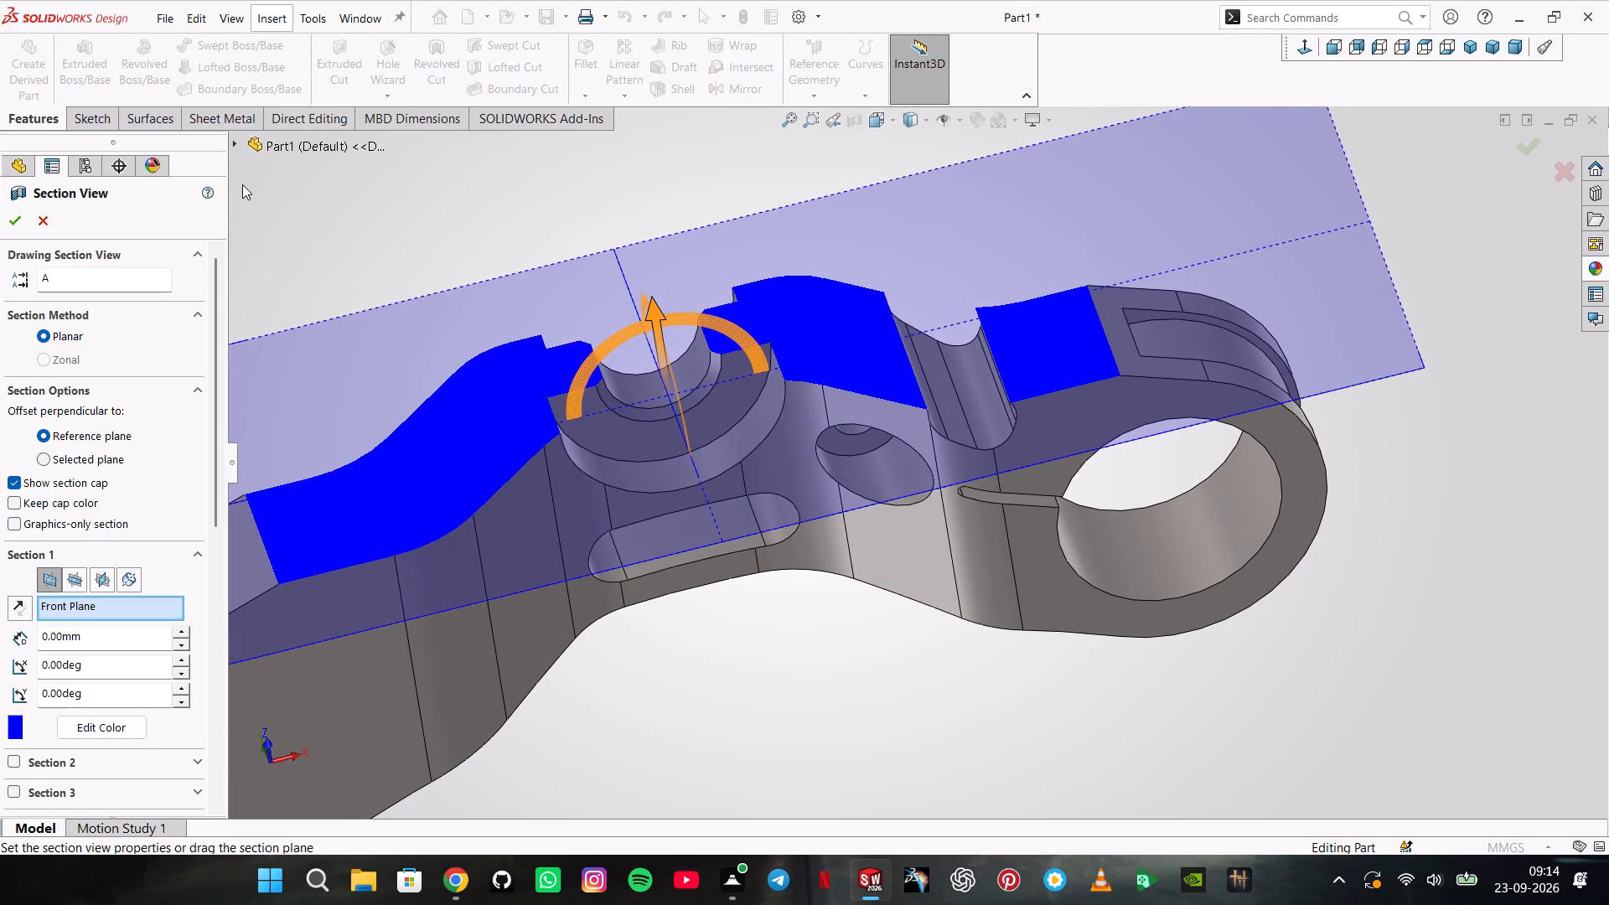
pyautogui.click(236, 141)
pyautogui.click(285, 287)
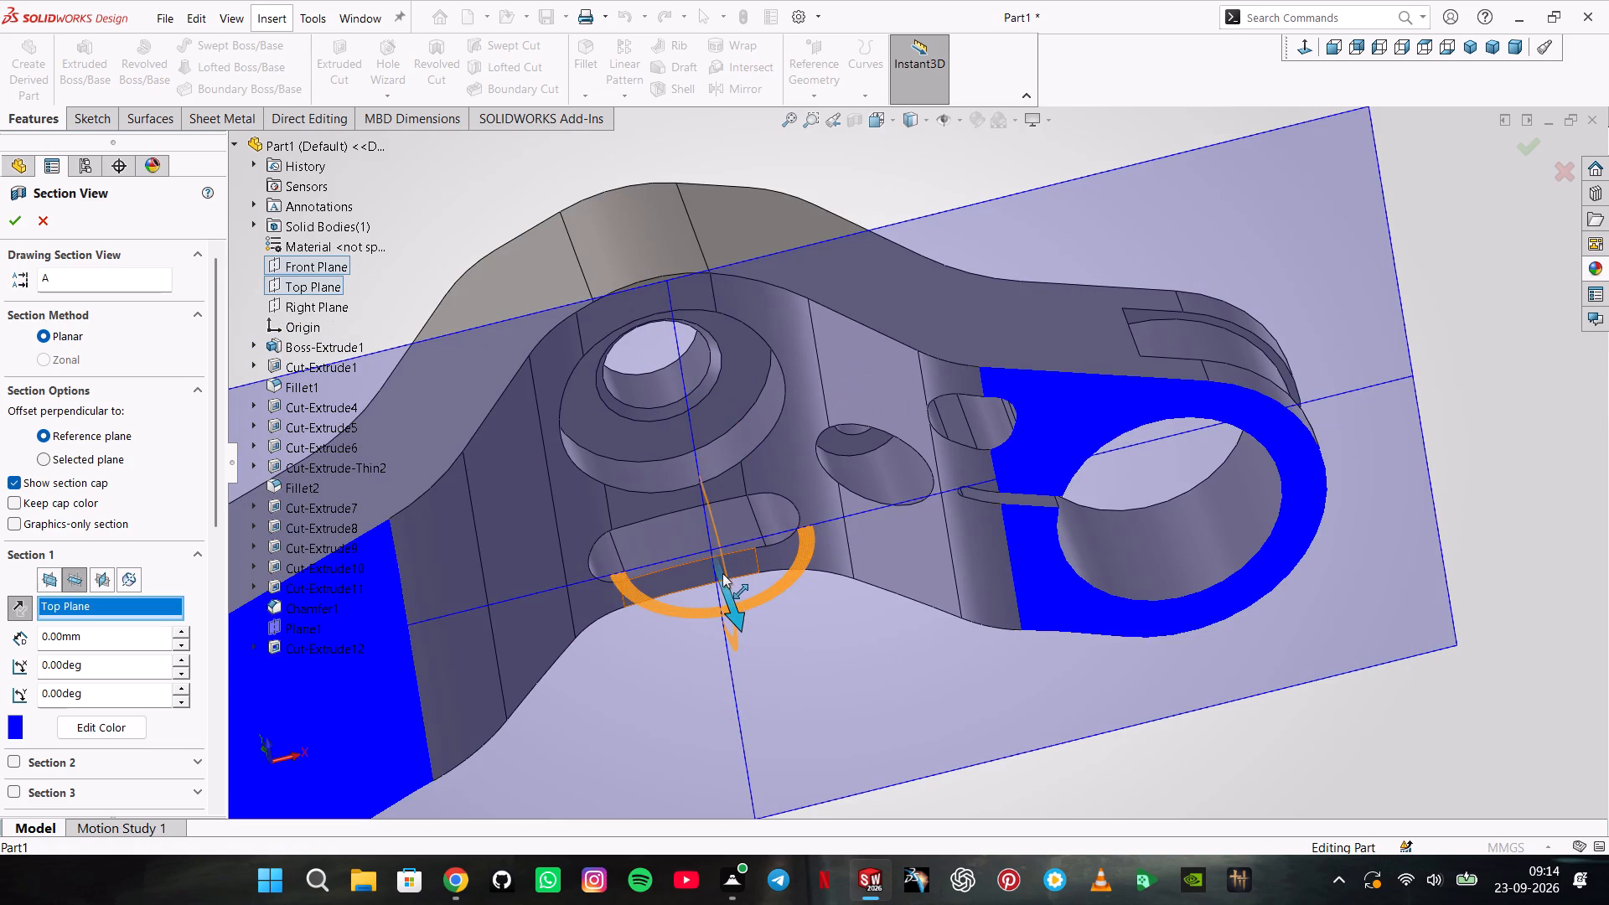
pyautogui.moveTo(722, 573); pyautogui.dragTo(702, 474)
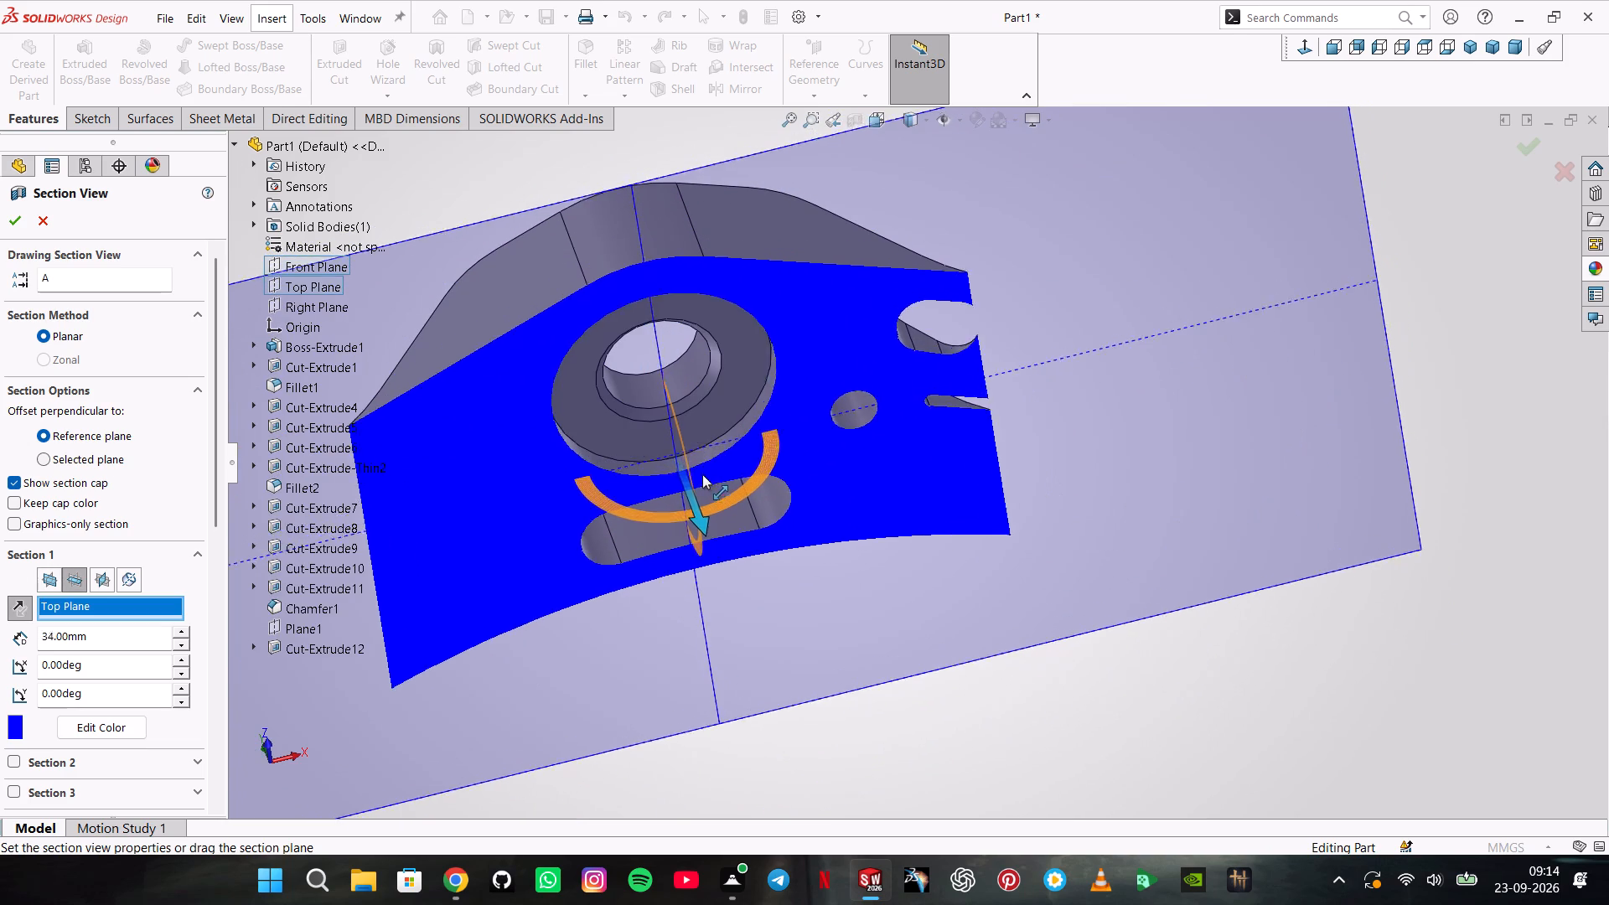
pyautogui.moveTo(702, 474); pyautogui.dragTo(711, 476)
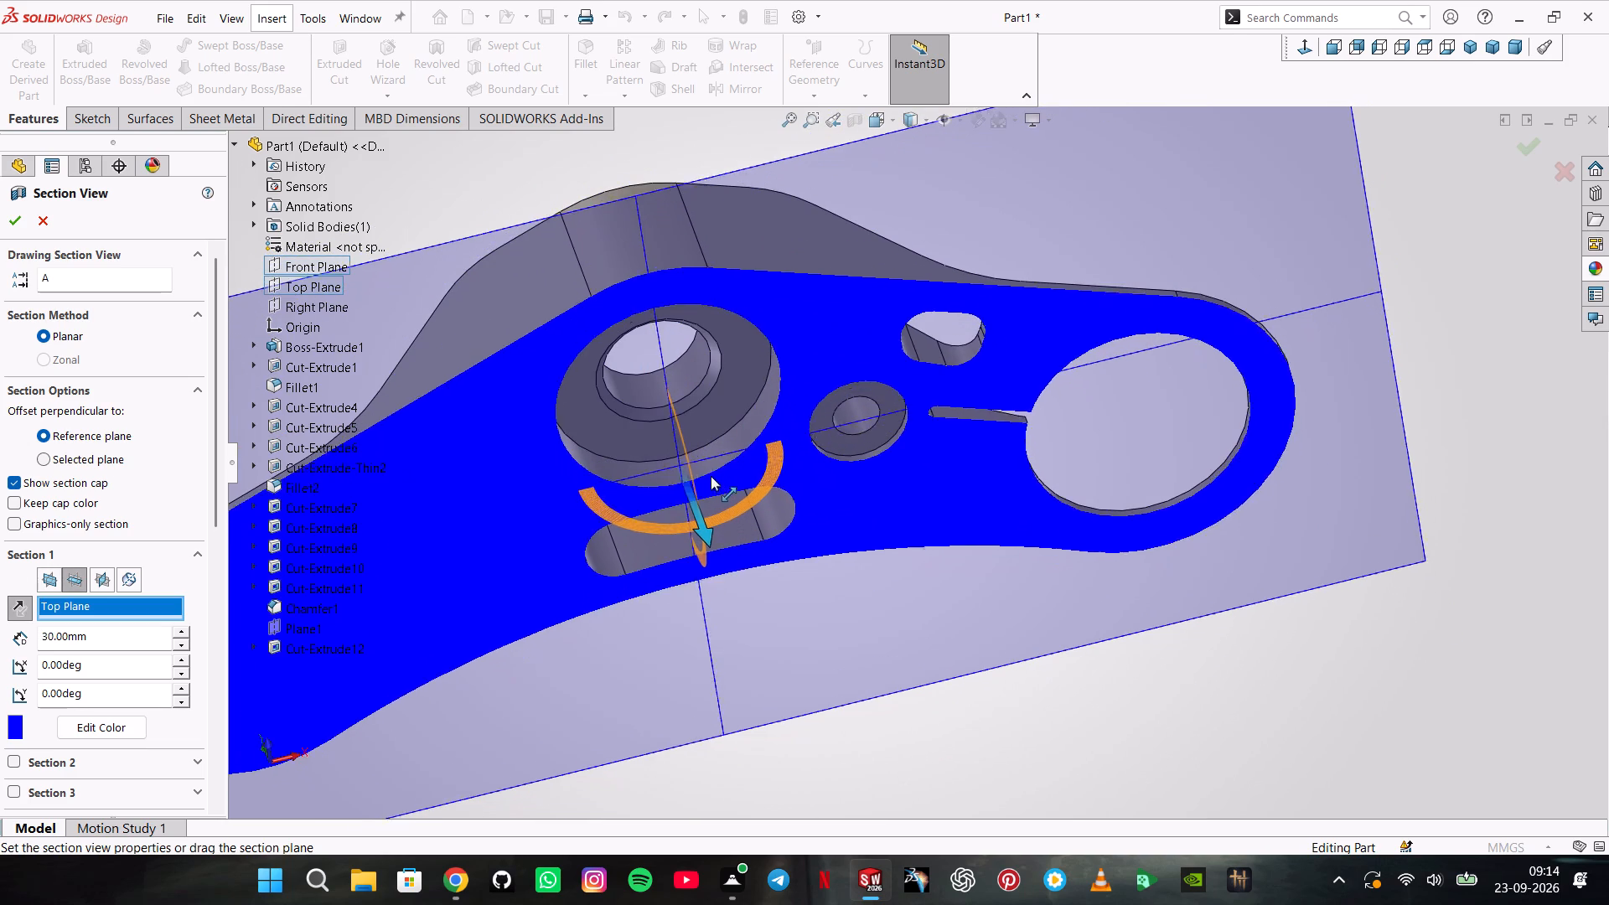
pyautogui.moveTo(711, 476); pyautogui.dragTo(701, 440)
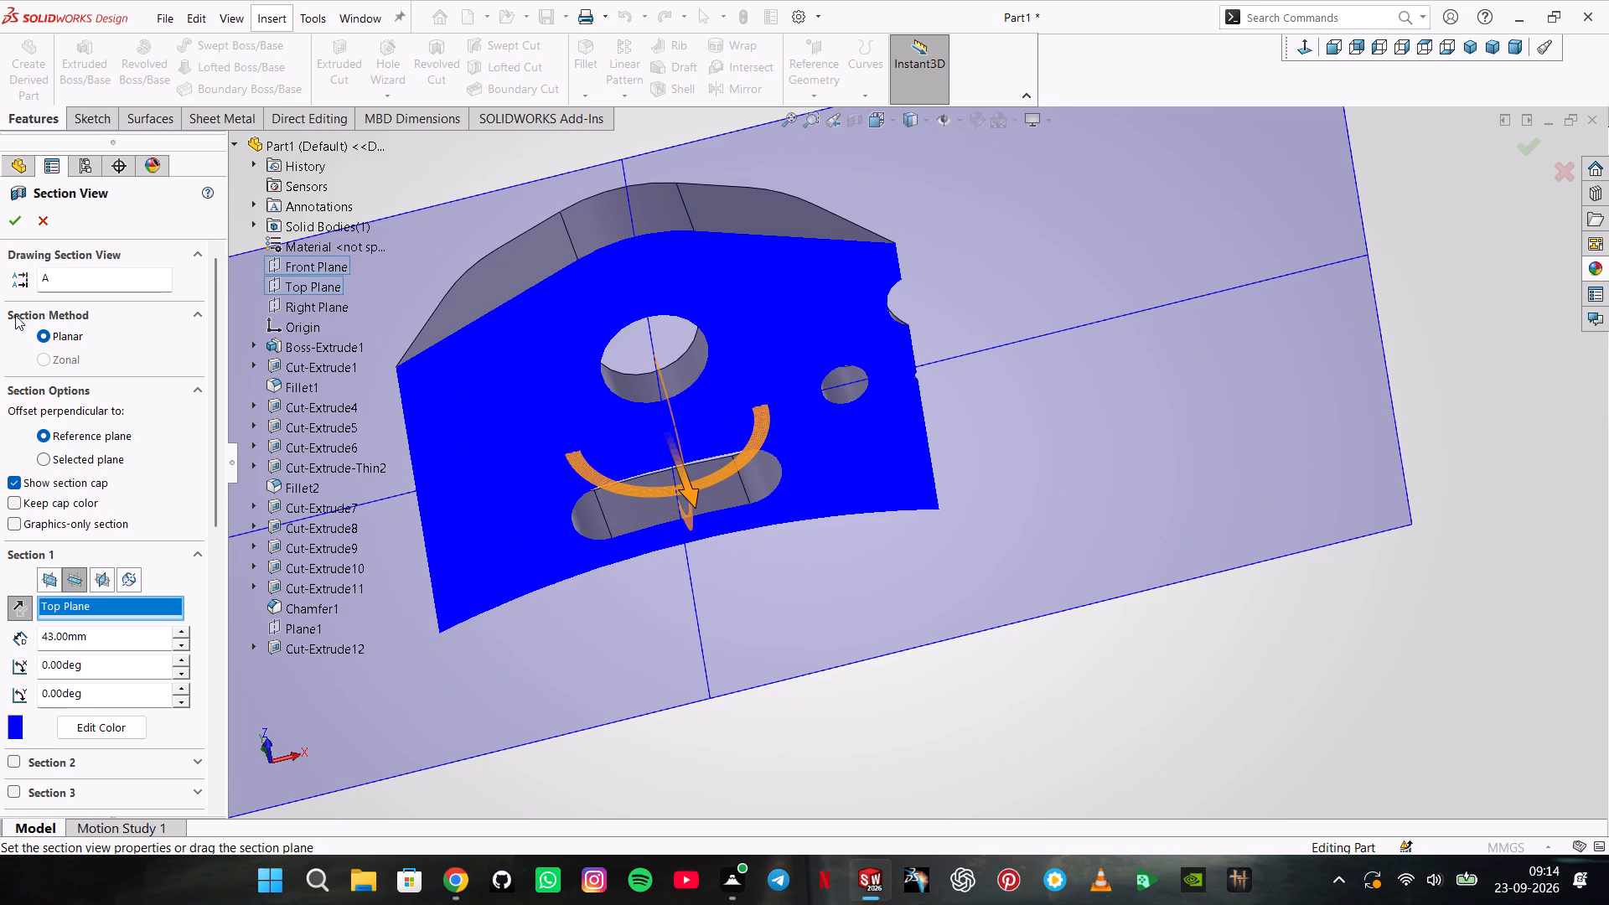
pyautogui.click(43, 224)
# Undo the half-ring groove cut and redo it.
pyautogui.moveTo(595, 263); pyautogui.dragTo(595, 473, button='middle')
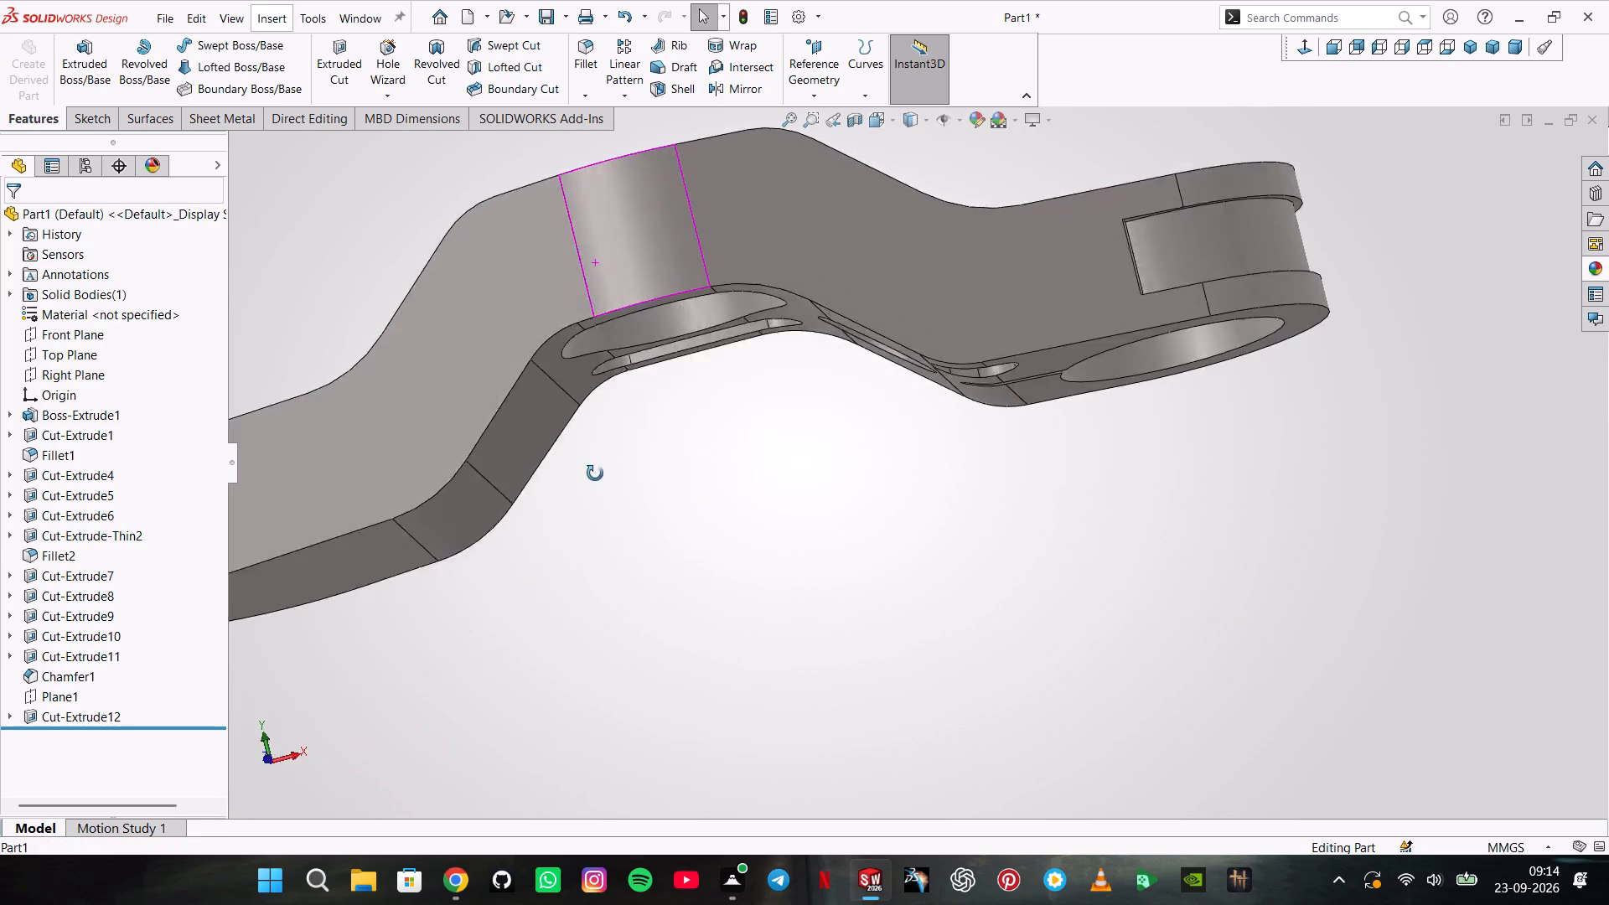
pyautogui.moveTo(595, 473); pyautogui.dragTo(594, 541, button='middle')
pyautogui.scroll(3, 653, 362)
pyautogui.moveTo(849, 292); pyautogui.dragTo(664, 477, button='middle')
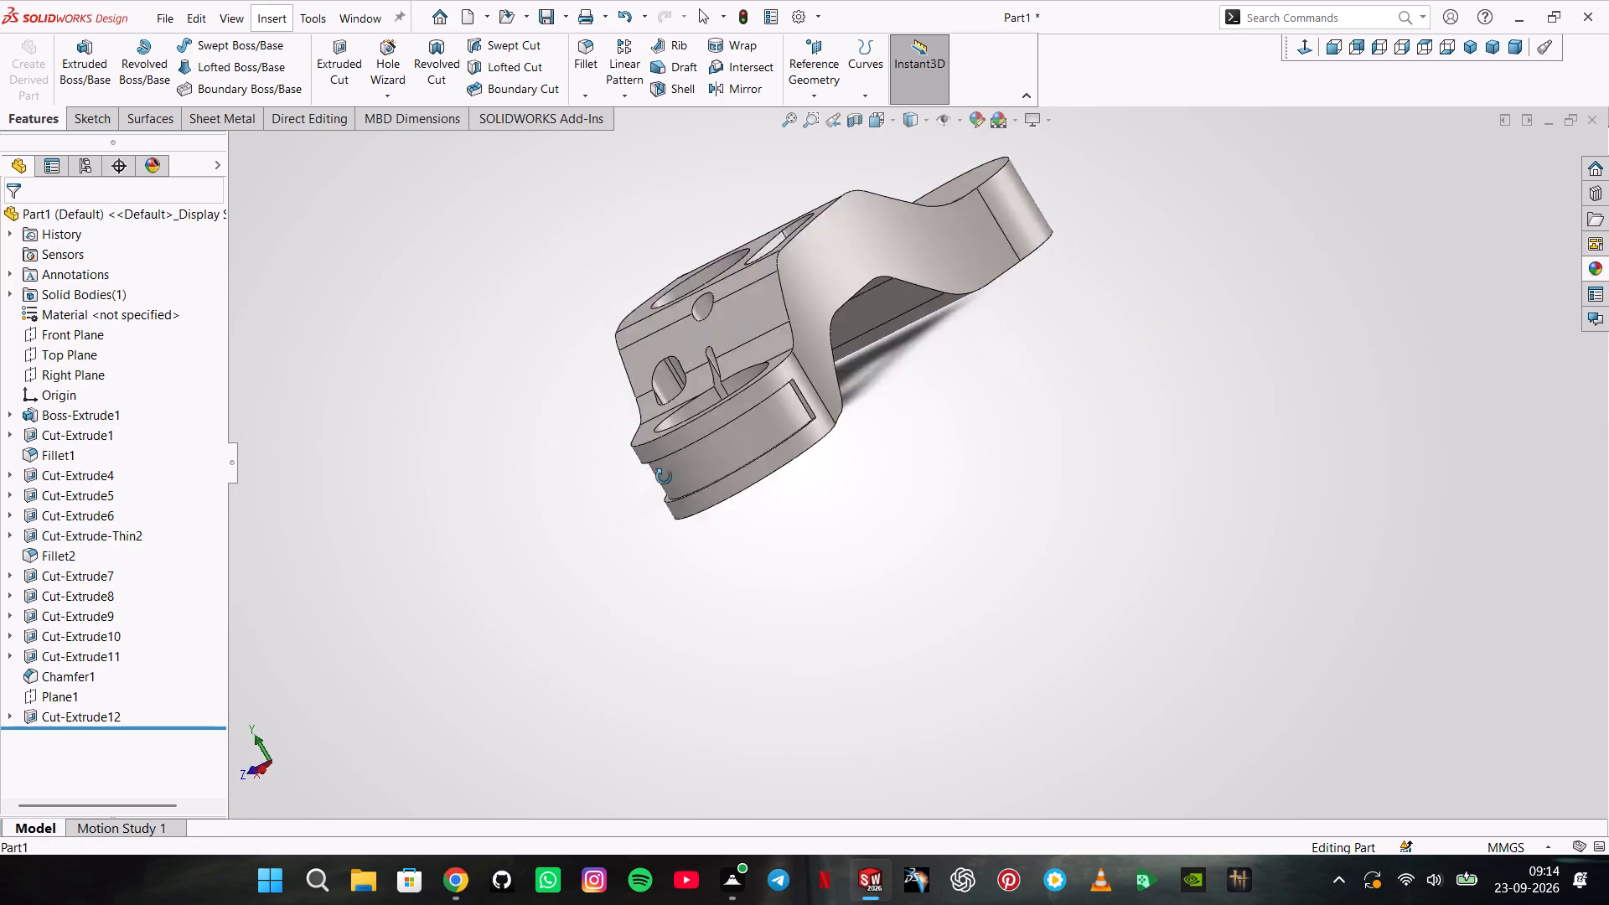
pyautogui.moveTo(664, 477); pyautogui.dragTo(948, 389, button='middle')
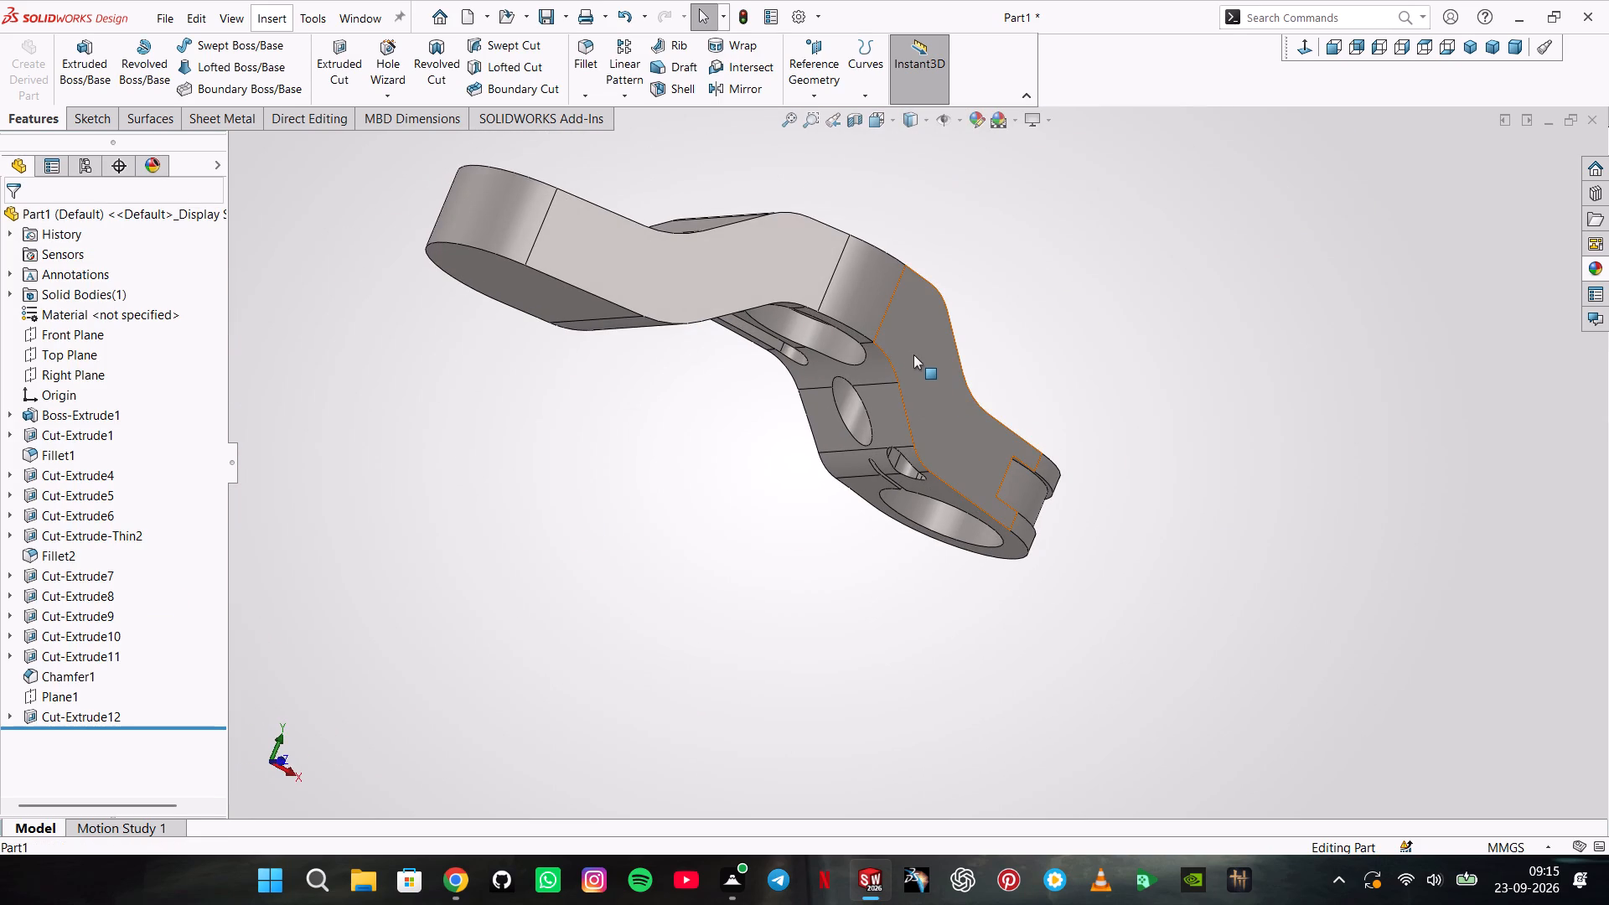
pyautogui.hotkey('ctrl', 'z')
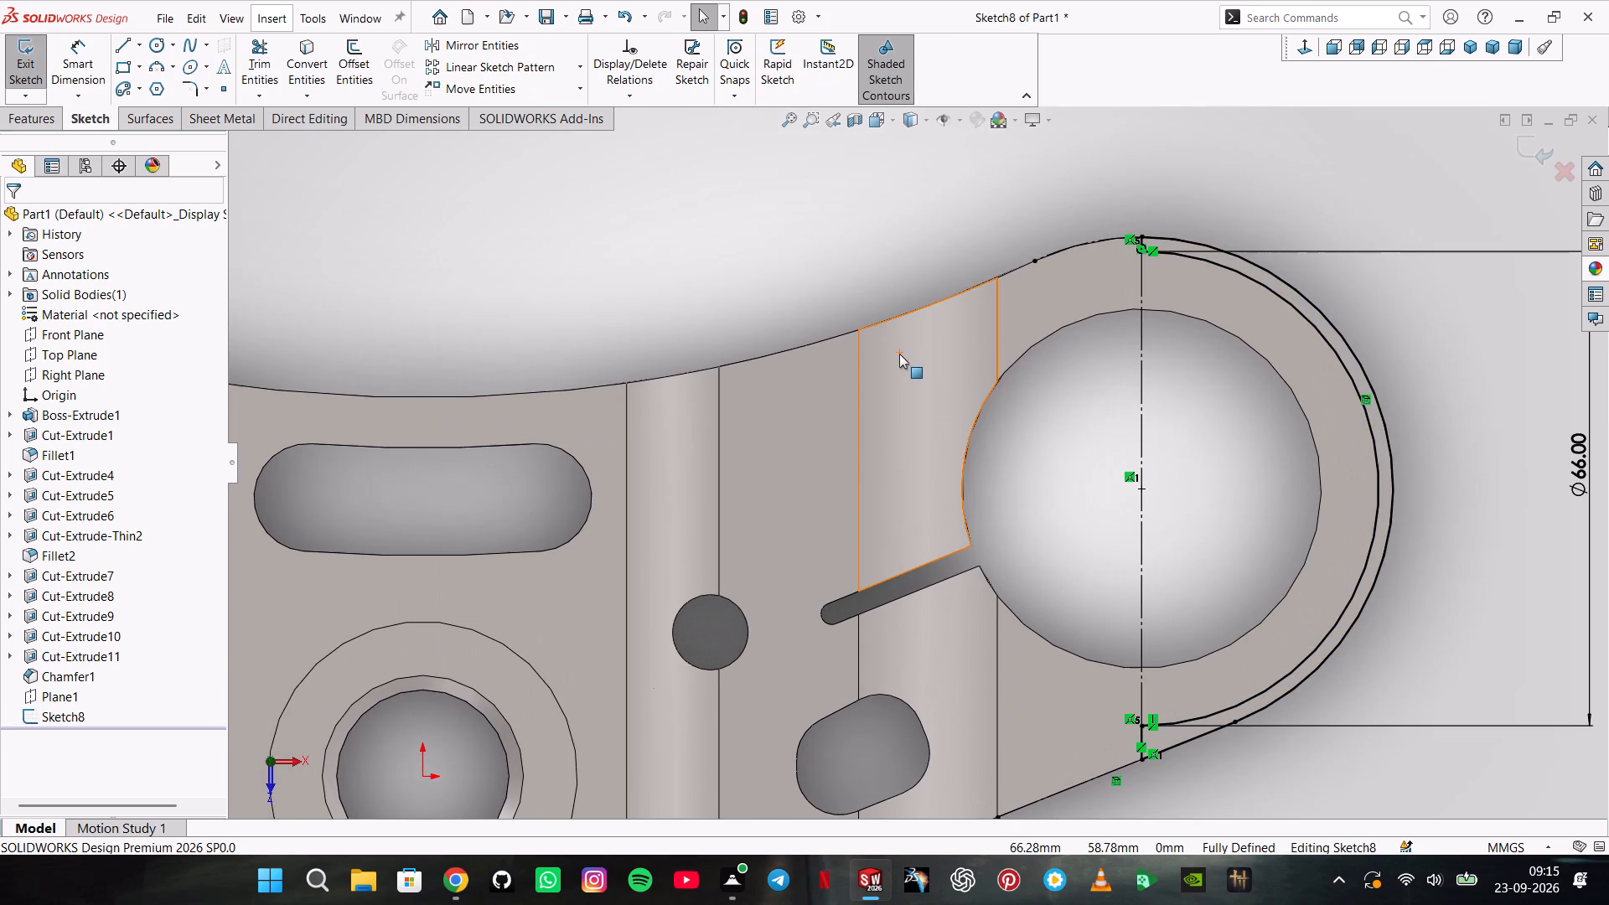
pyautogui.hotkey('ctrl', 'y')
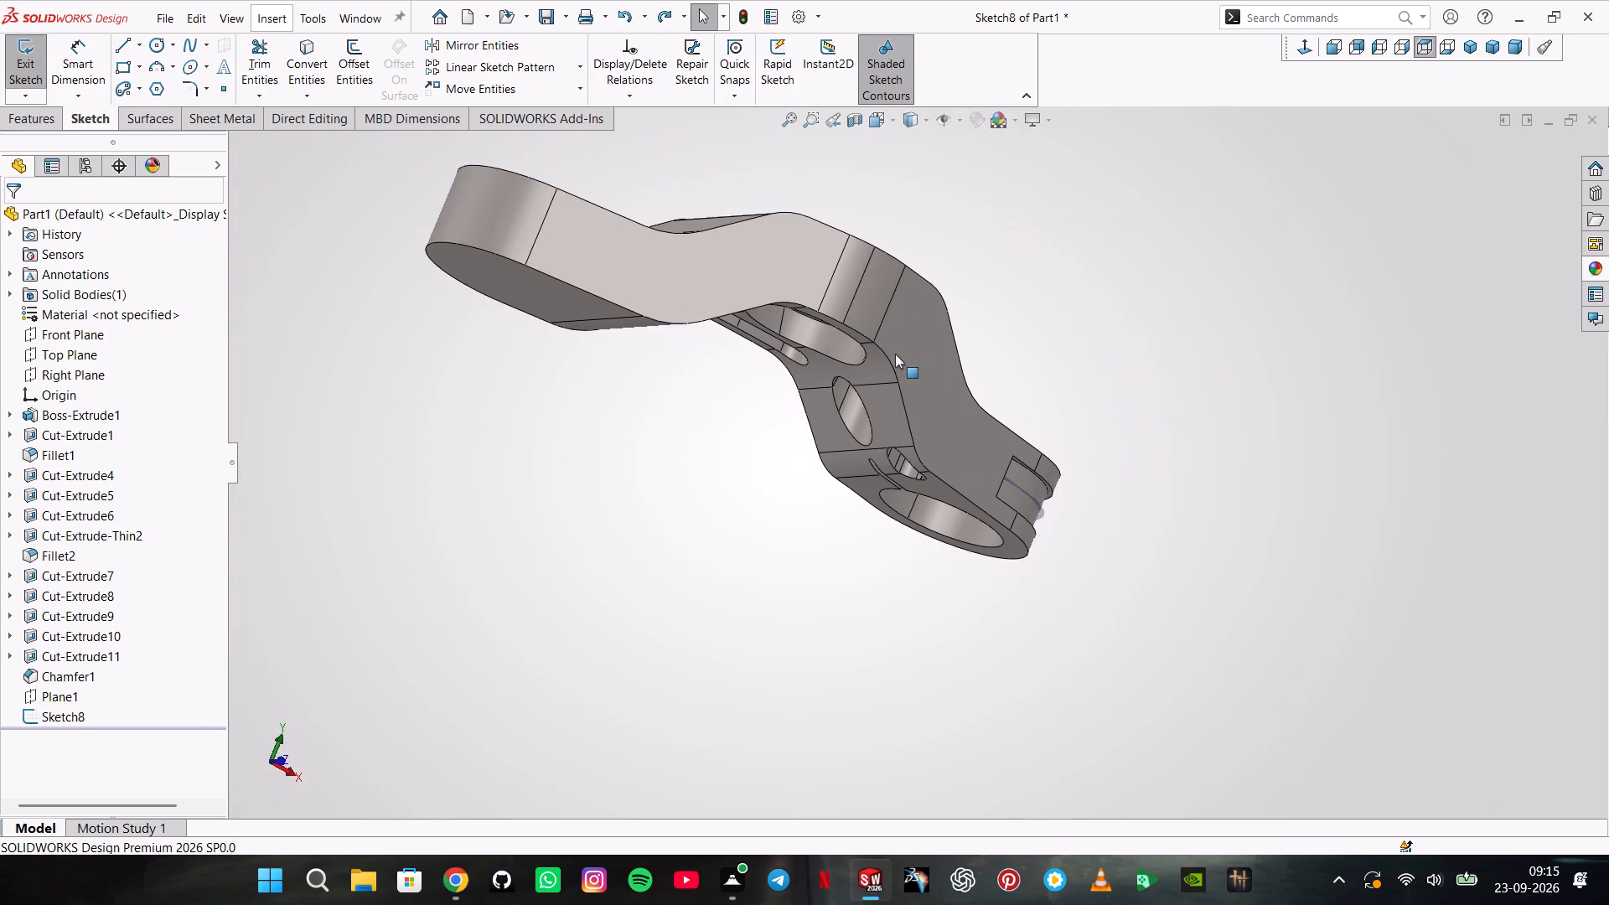
# Start a legacy hole definition with the Hole Wizard, using the Counterbored type and a Blind end condition.
pyautogui.click(401, 63)
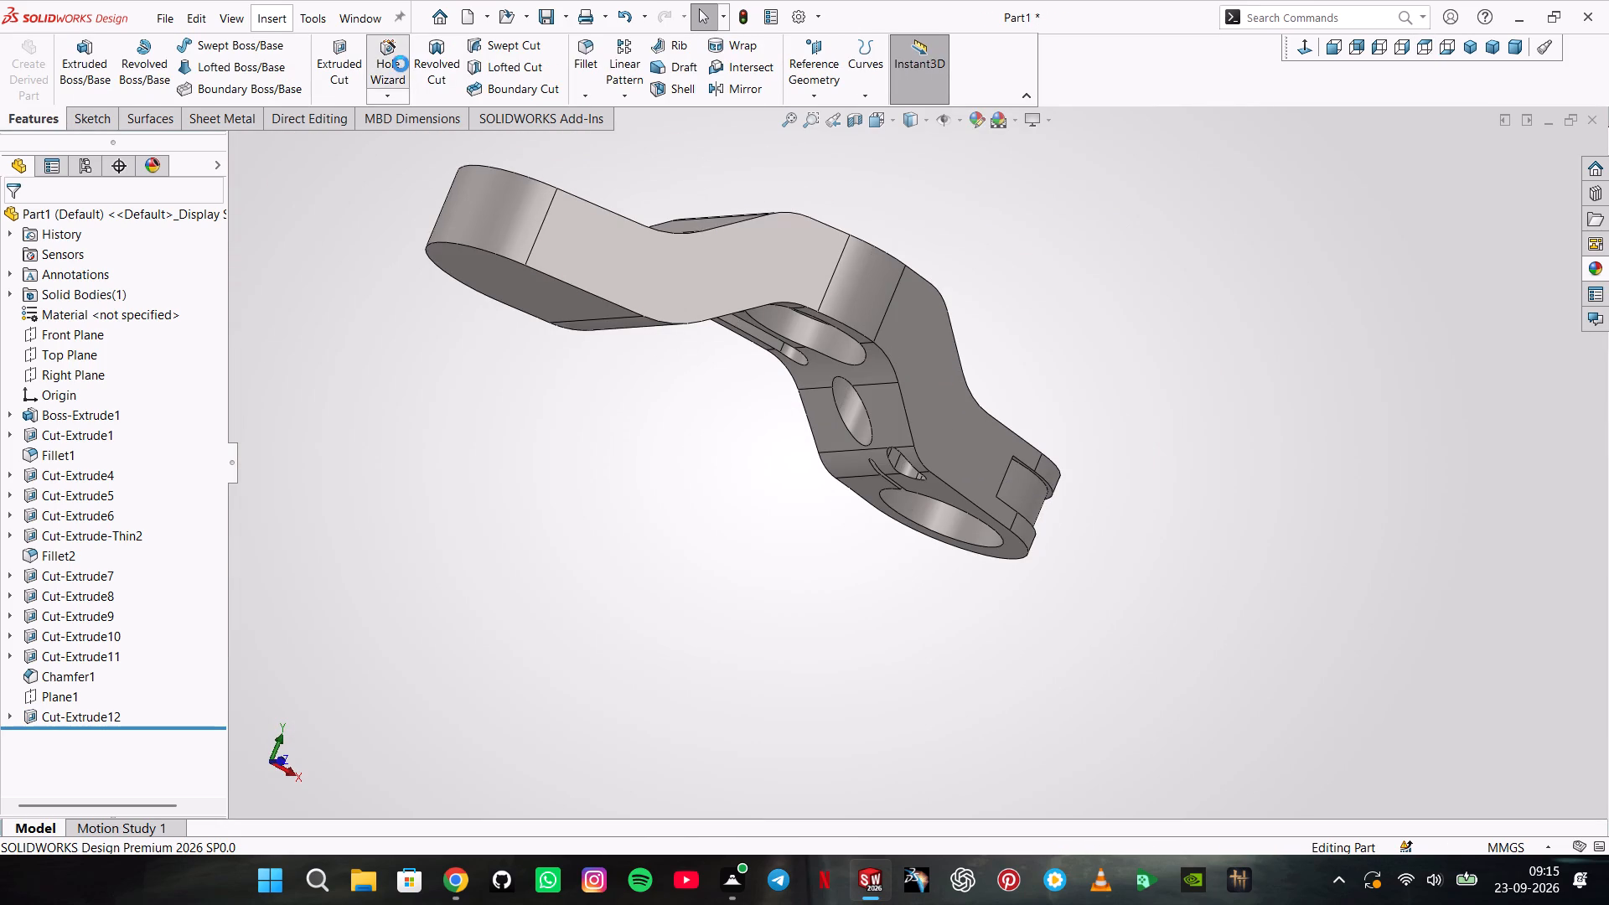
pyautogui.click(122, 368)
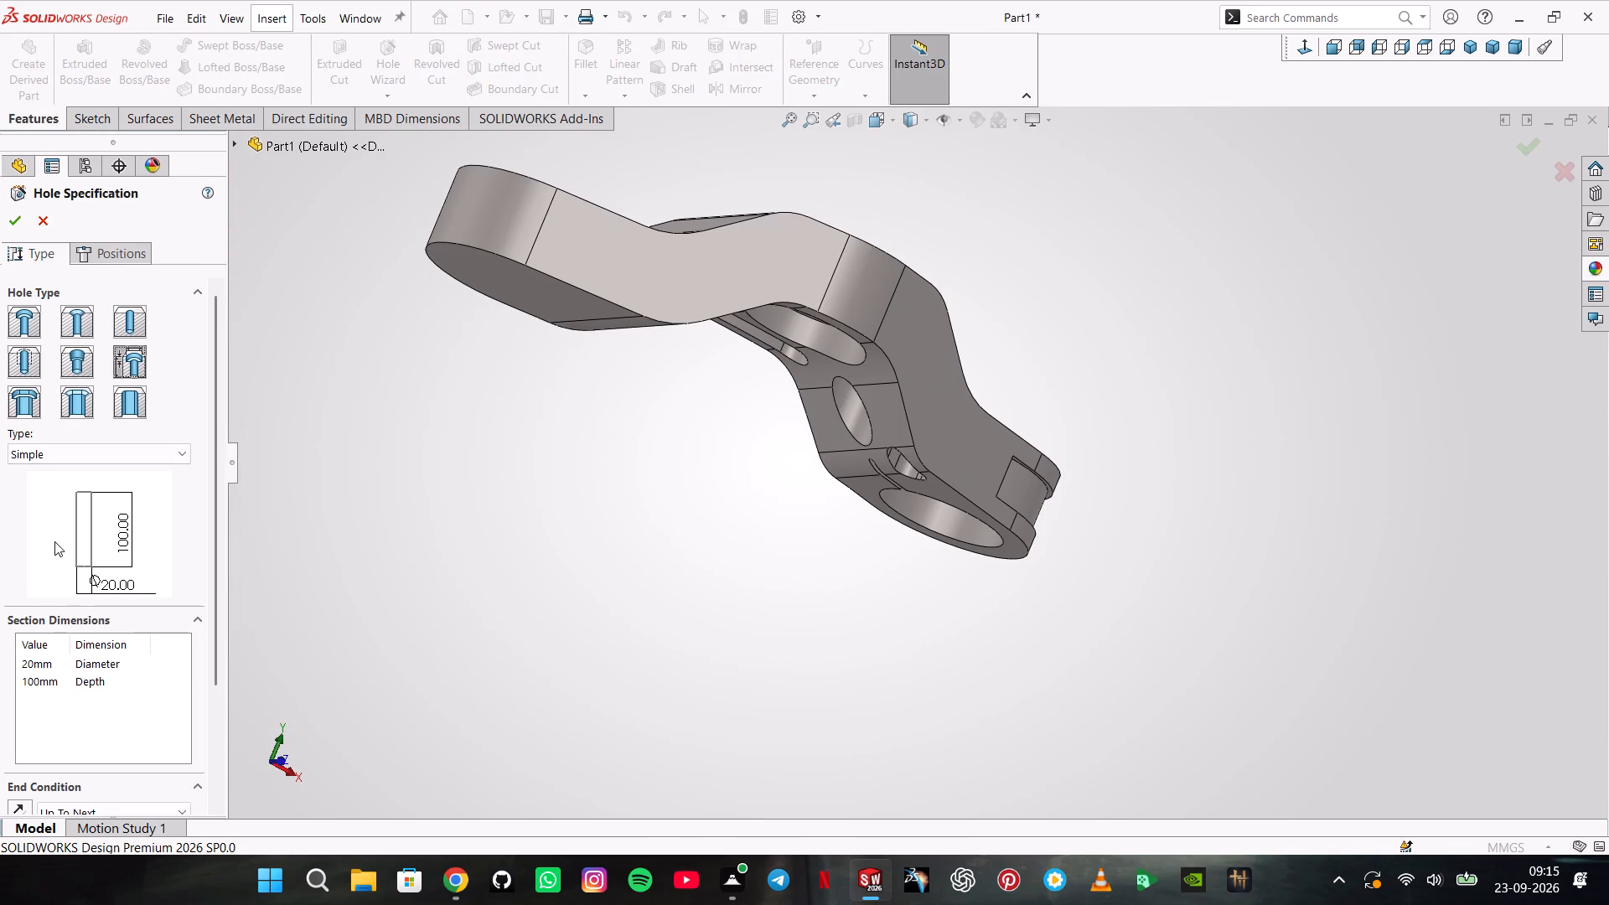
pyautogui.click(104, 456)
pyautogui.click(52, 573)
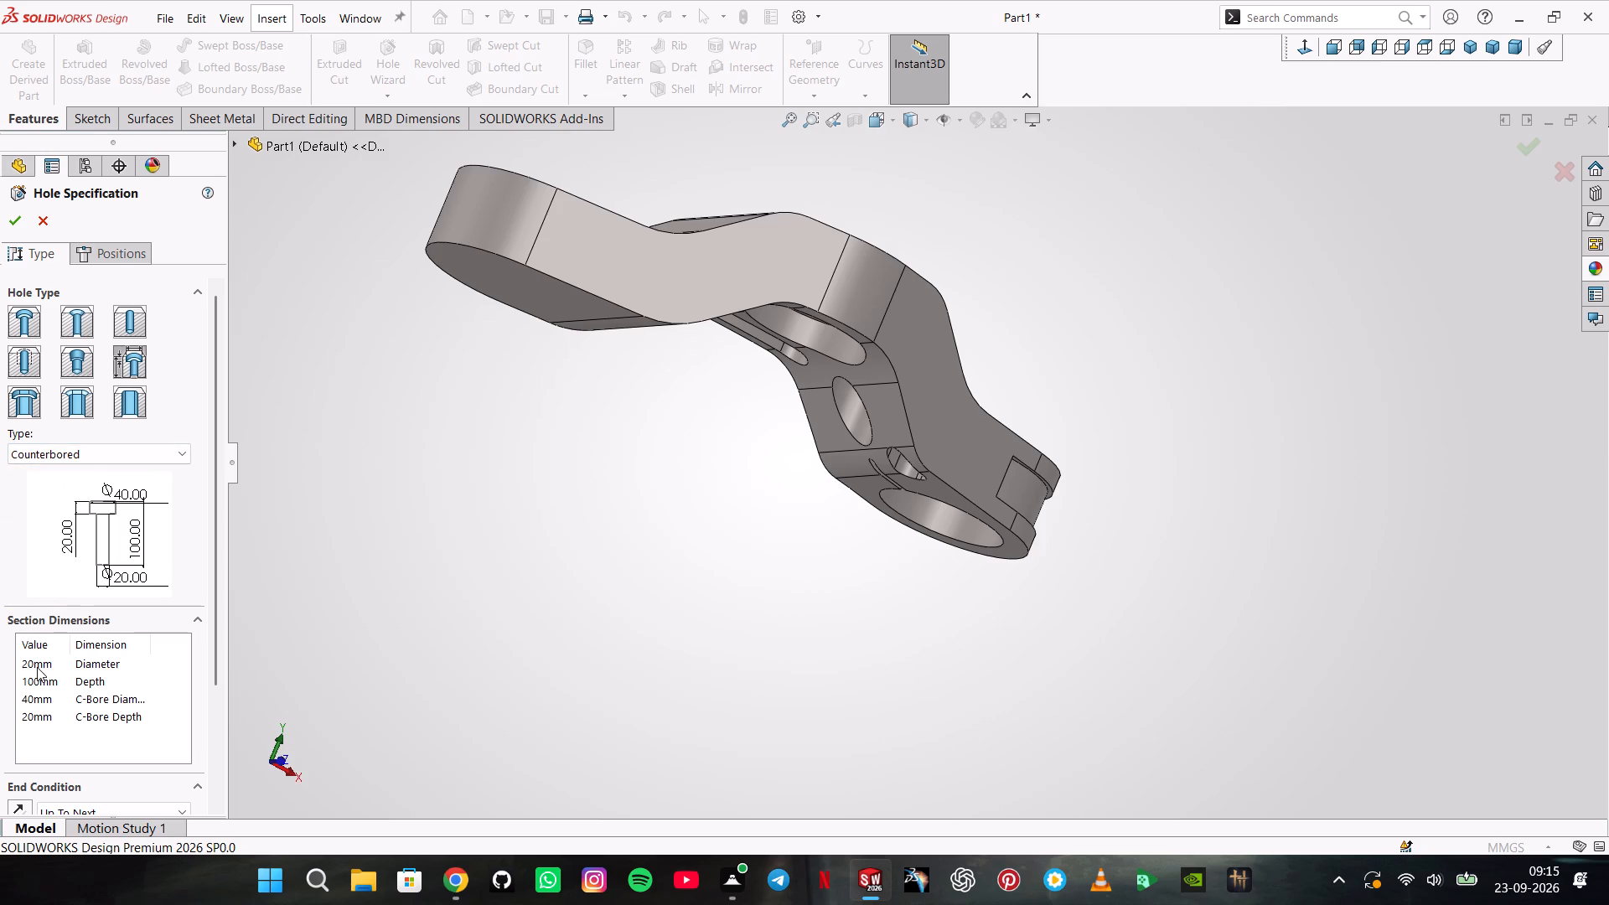
pyautogui.doubleClick(37, 667)
pyautogui.click(87, 805)
pyautogui.click(75, 725)
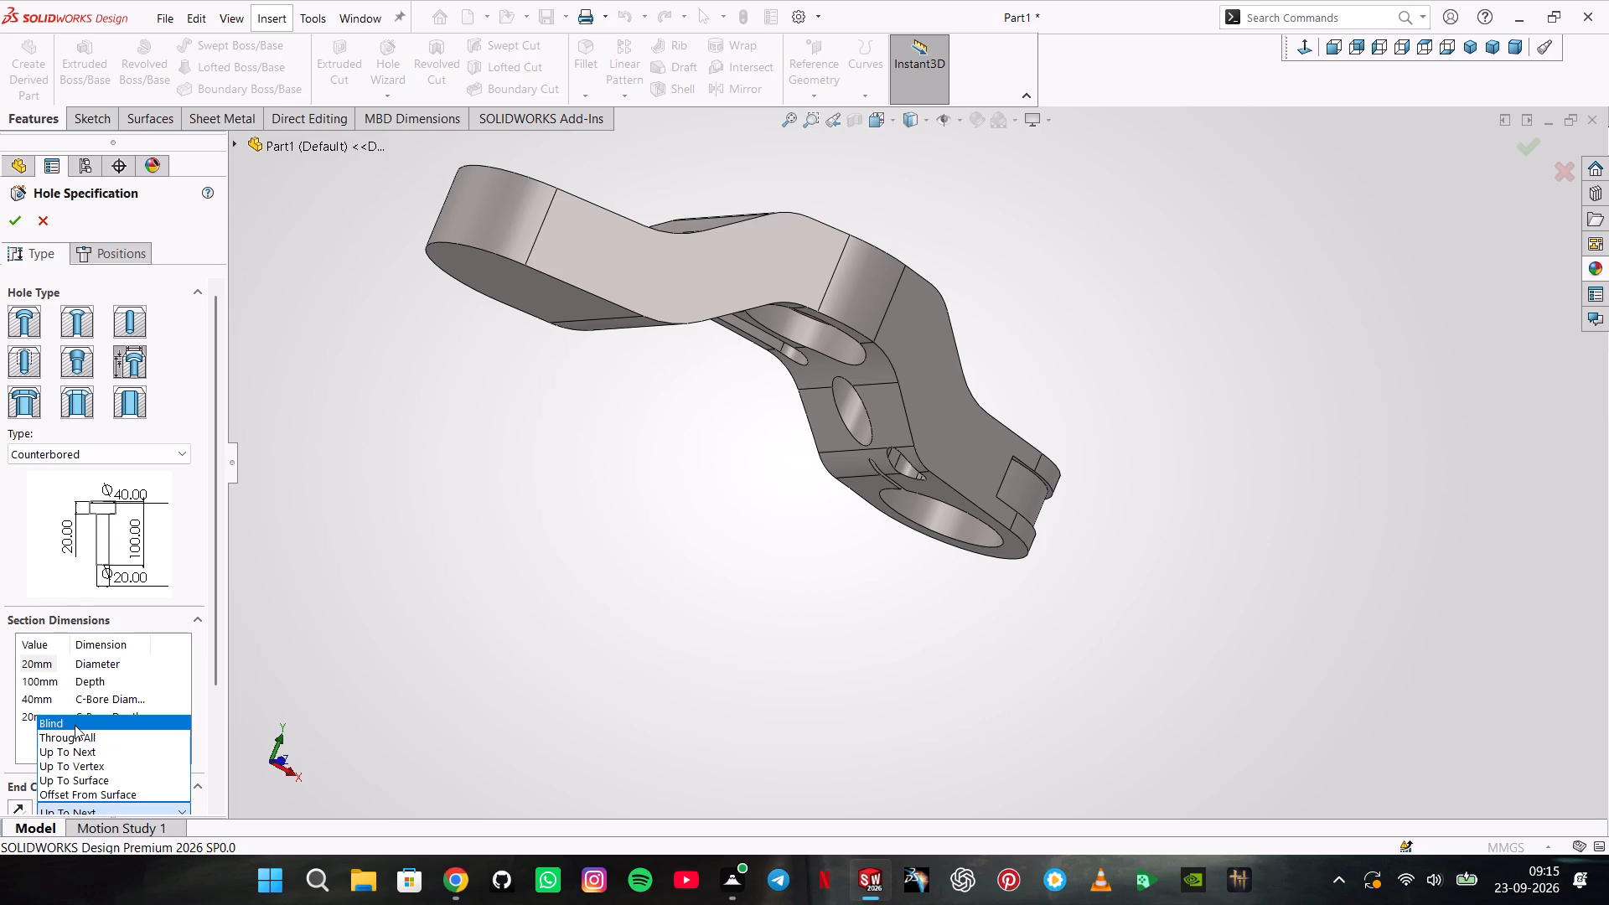
# Set the counterbored hole's diameter to 10 mm and its depth to 57 mm.
pyautogui.doubleClick(37, 667)
pyautogui.write('10')
pyautogui.press('Return')
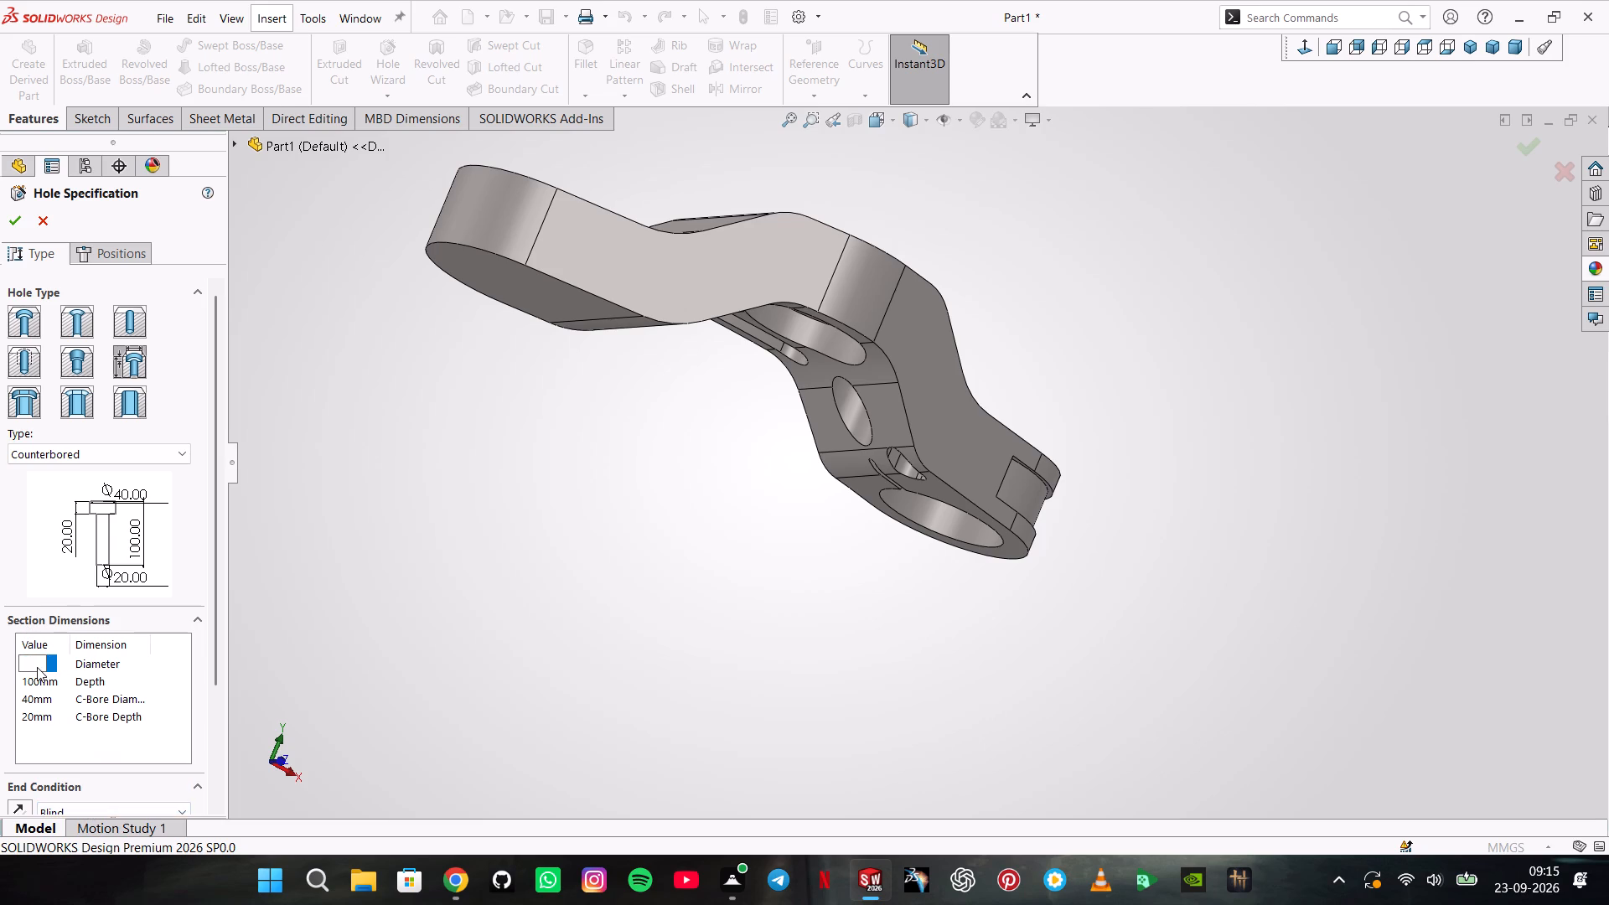
pyautogui.doubleClick(34, 684)
pyautogui.press('5')
pyautogui.press('7')
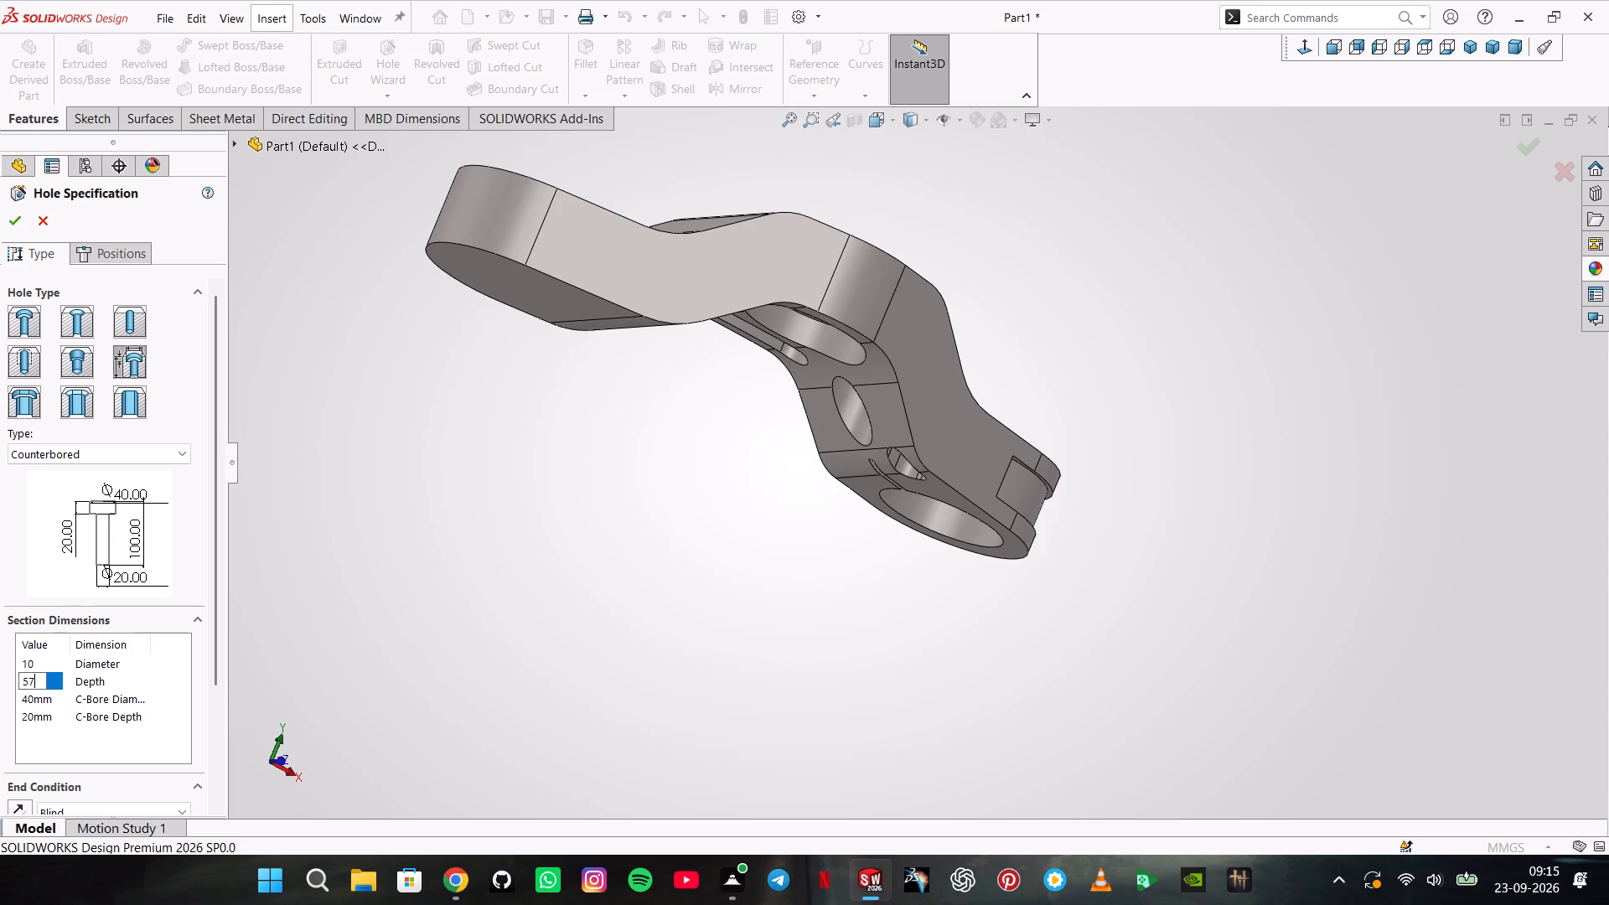
pyautogui.press('Return')
# Set the hole's counterbore diameter to 14 mm and its counterbore depth to 10 mm.
pyautogui.doubleClick(33, 697)
pyautogui.press('1')
pyautogui.write('414')
pyautogui.press('BackSpace')
pyautogui.press('BackSpace')
pyautogui.press('BackSpace')
pyautogui.press('4')
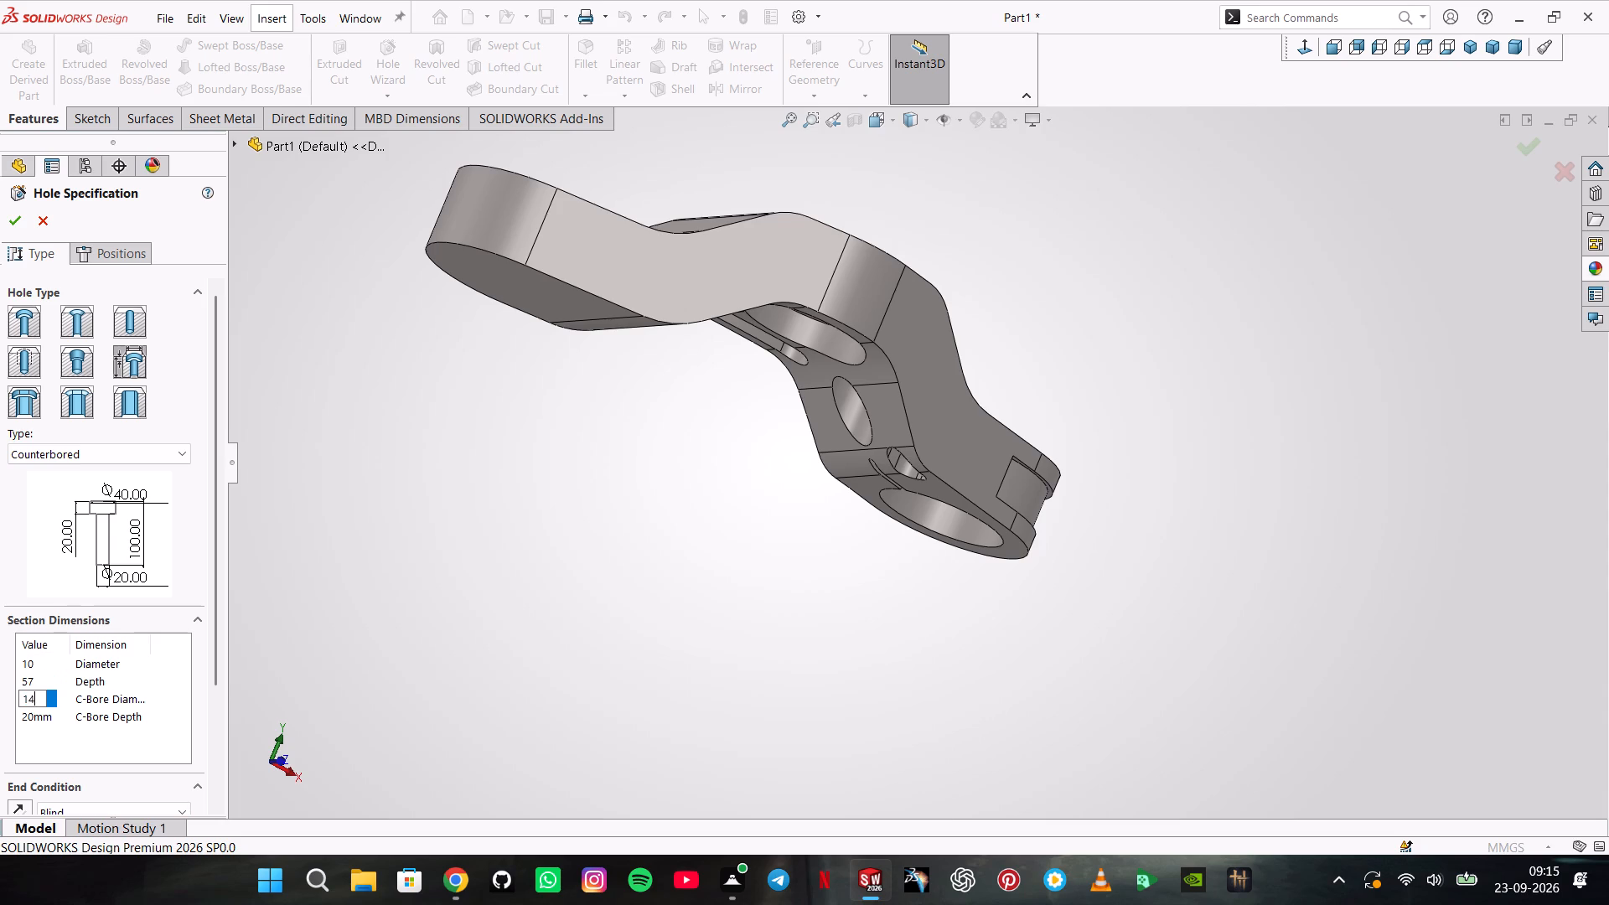
pyautogui.press('Return')
pyautogui.doubleClick(30, 710)
pyautogui.write('10')
pyautogui.press('Return')
pyautogui.scroll(-3, 60, 736)
pyautogui.scroll(-3, 122, 521)
pyautogui.scroll(-3, 79, 718)
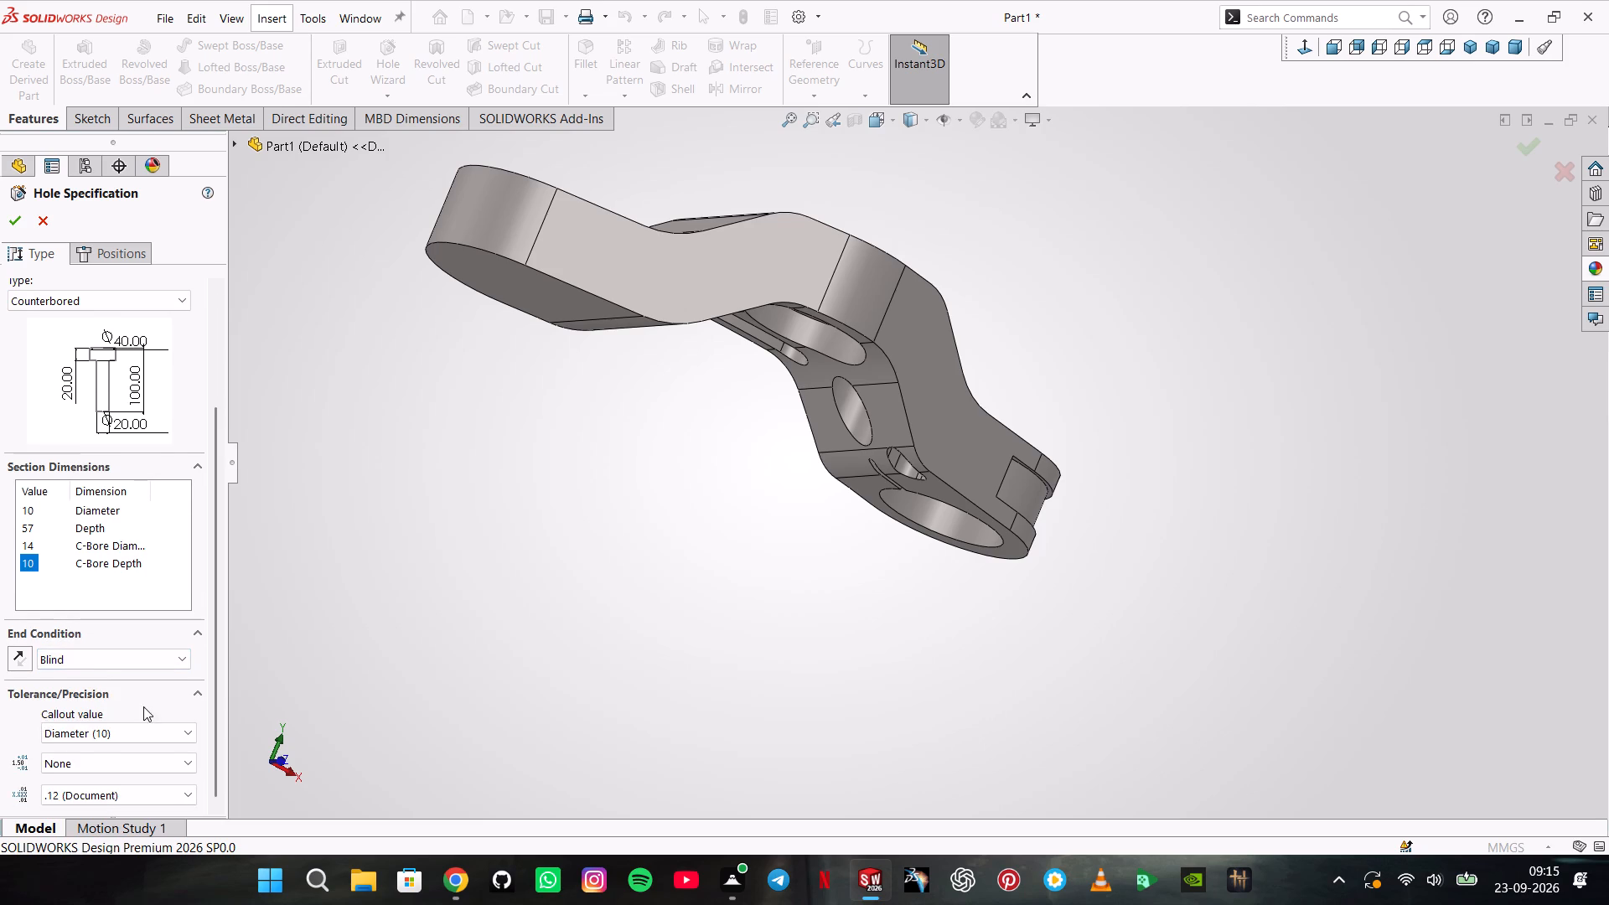
# Place the hole's centre on the flat side face beside the grooved lobe, about 74 mm across and 16 mm above the origin.
pyautogui.click(83, 244)
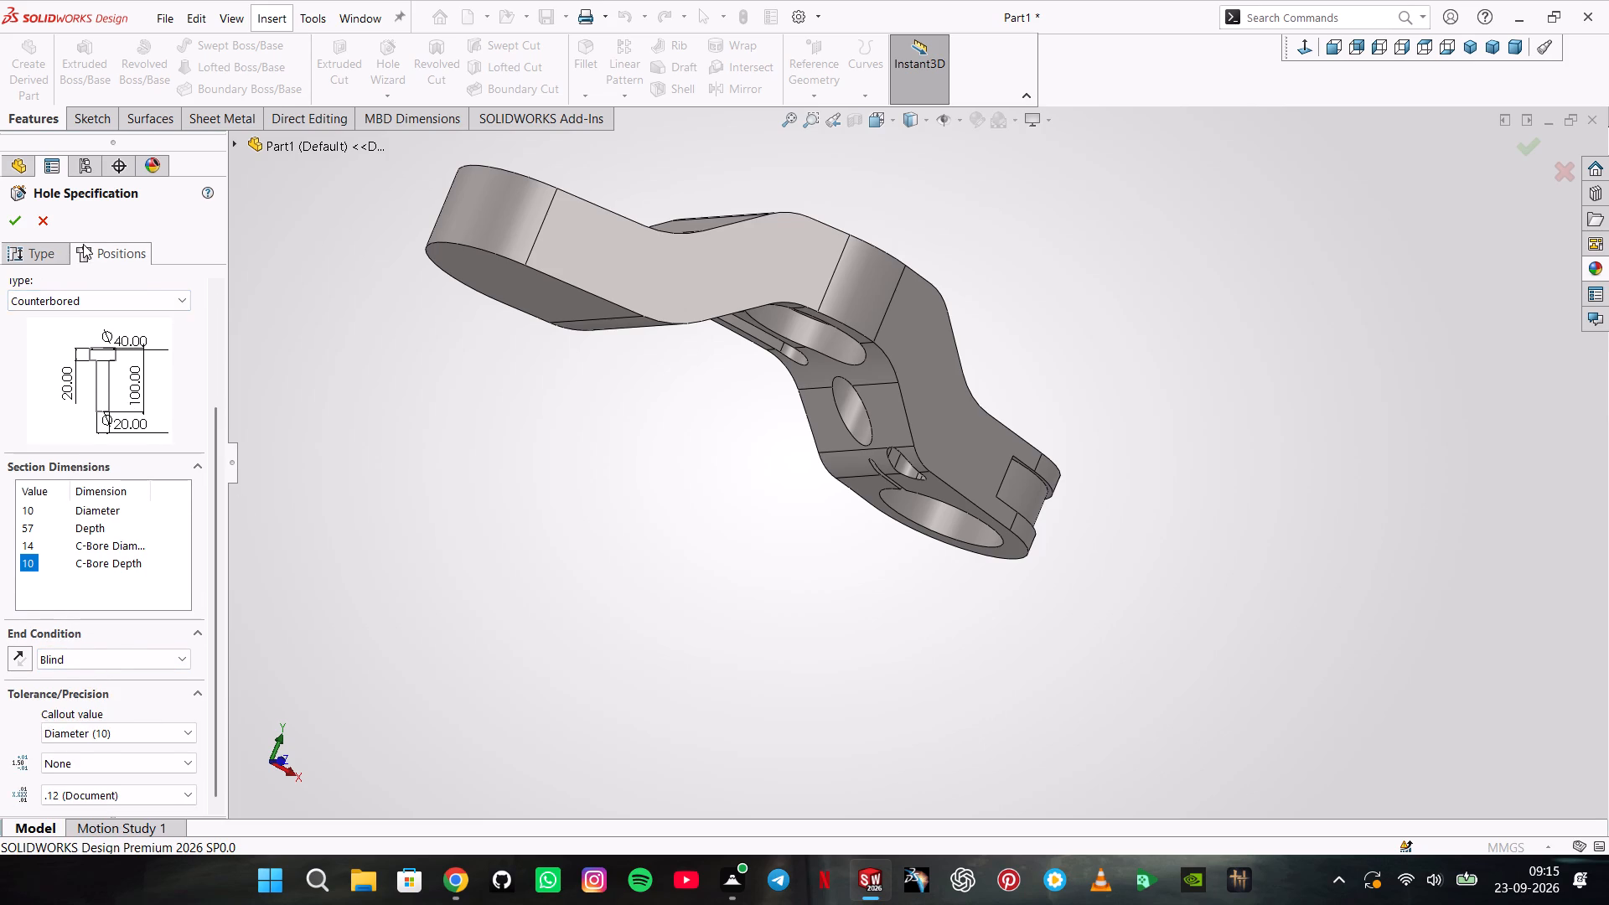
pyautogui.click(939, 421)
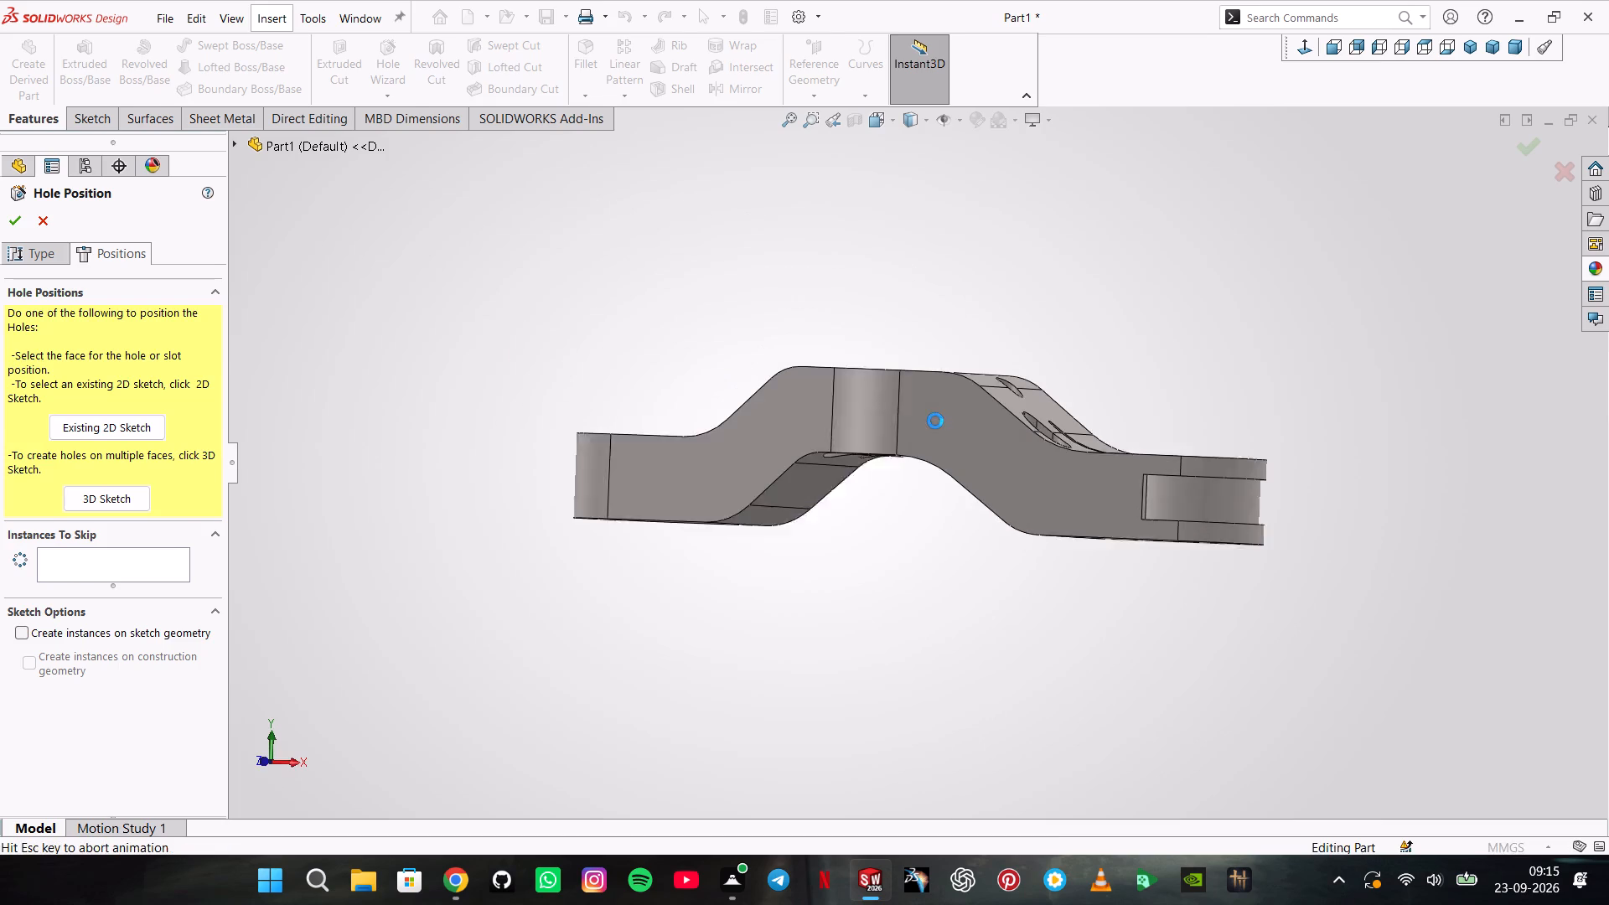
pyautogui.click(1093, 499)
# Dimension the hole's centre point 16 mm above the bottom edge of the side face.
pyautogui.click(84, 48)
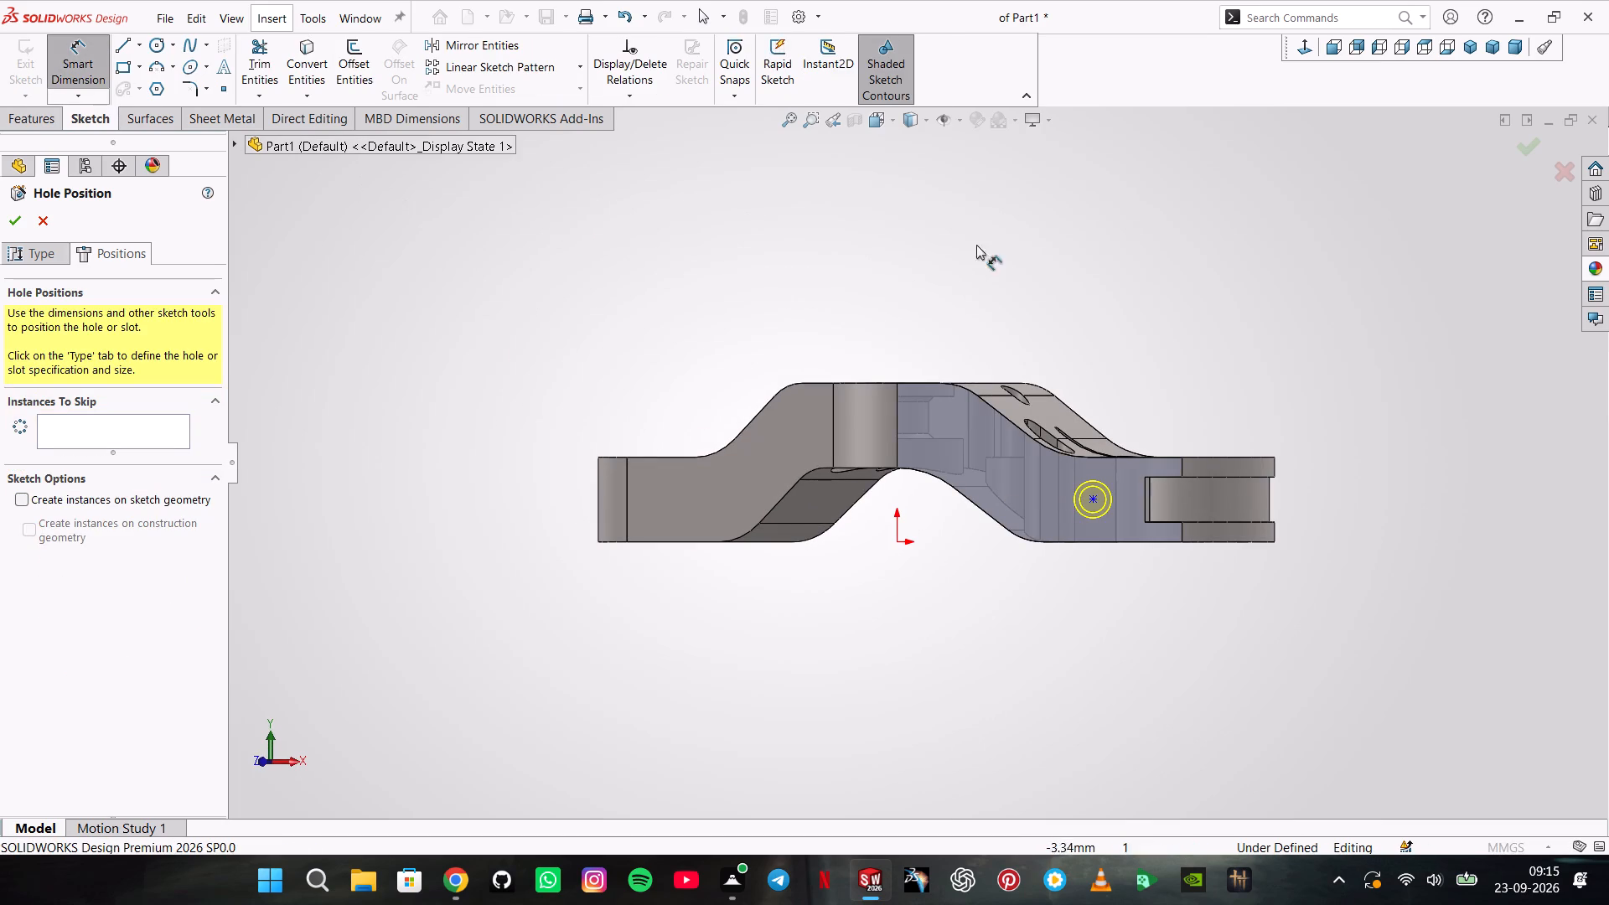
pyautogui.click(1301, 49)
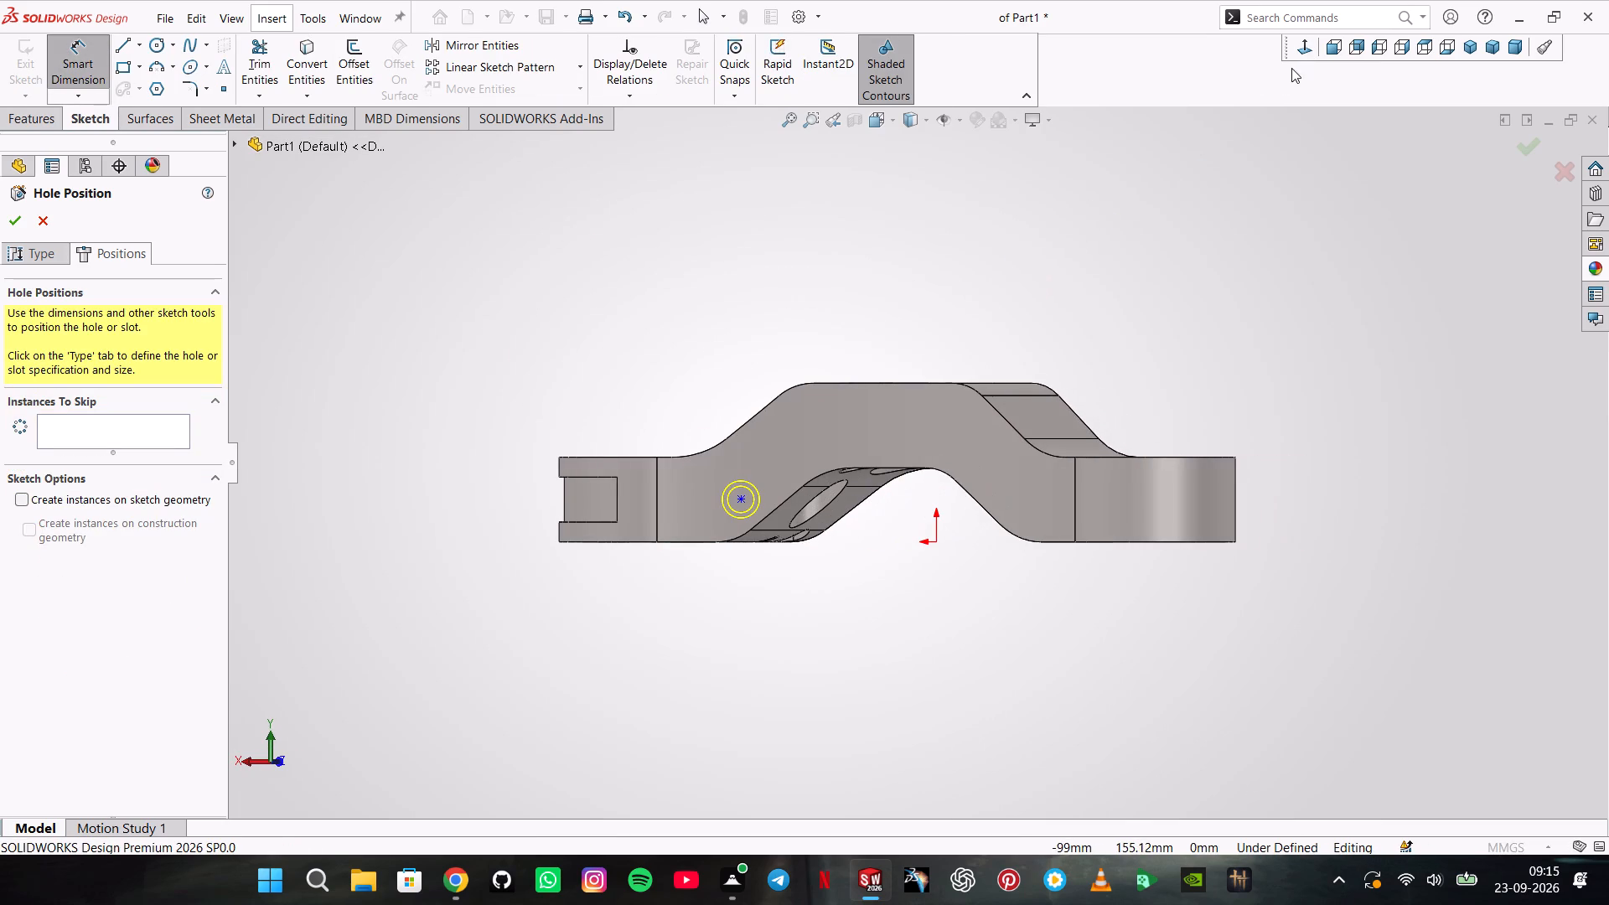
pyautogui.click(1311, 41)
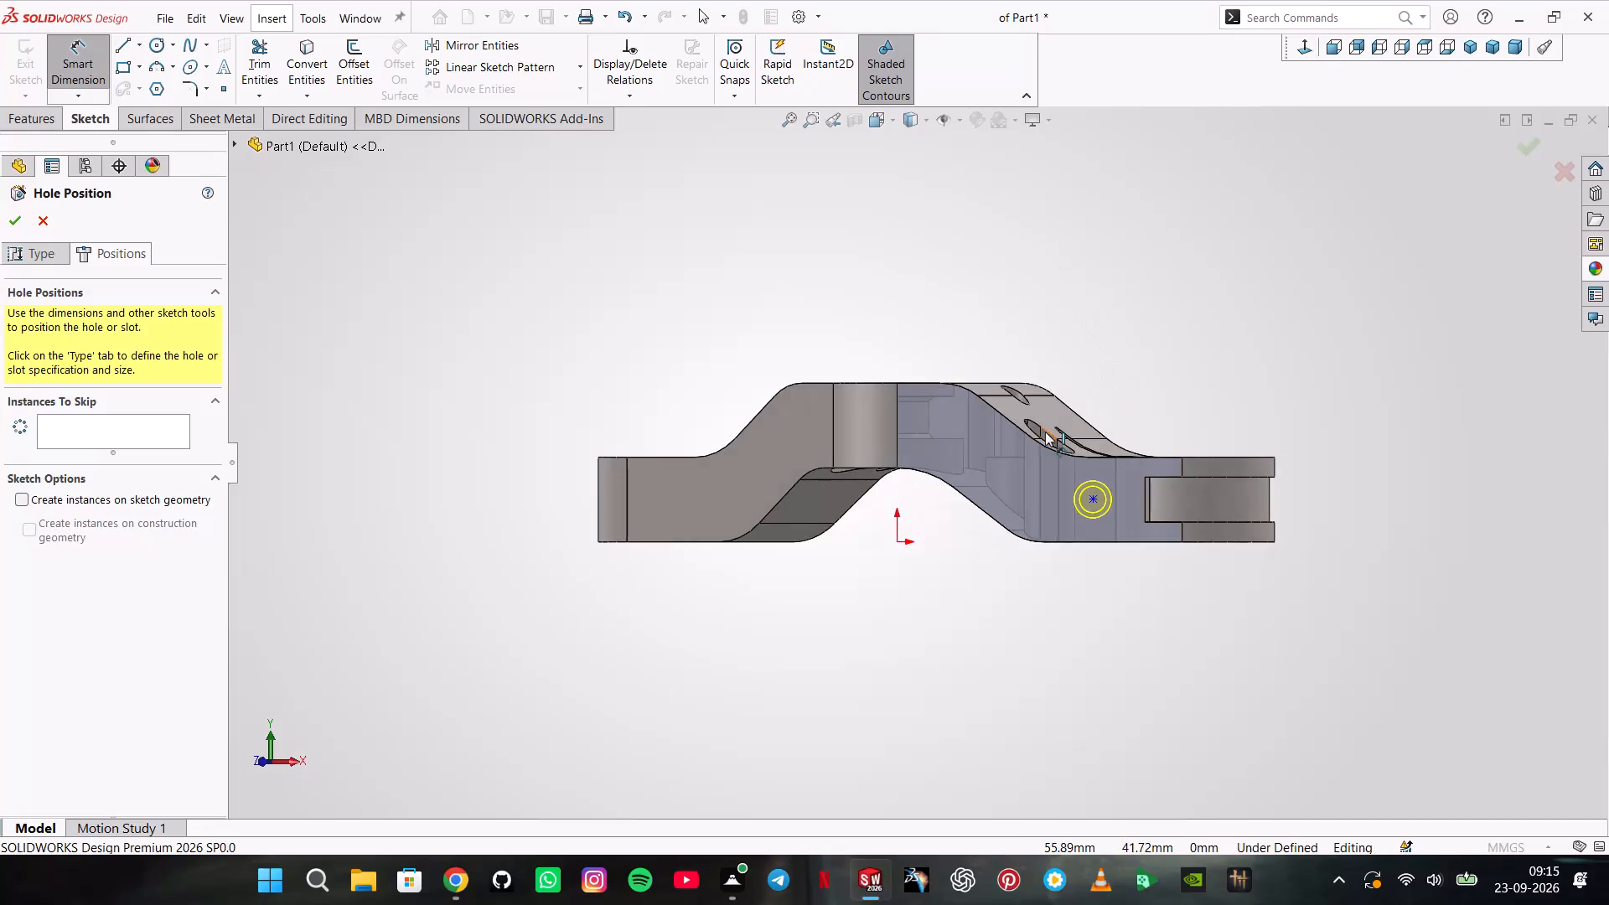
pyautogui.scroll(-4, 1045, 432)
pyautogui.click(1110, 582)
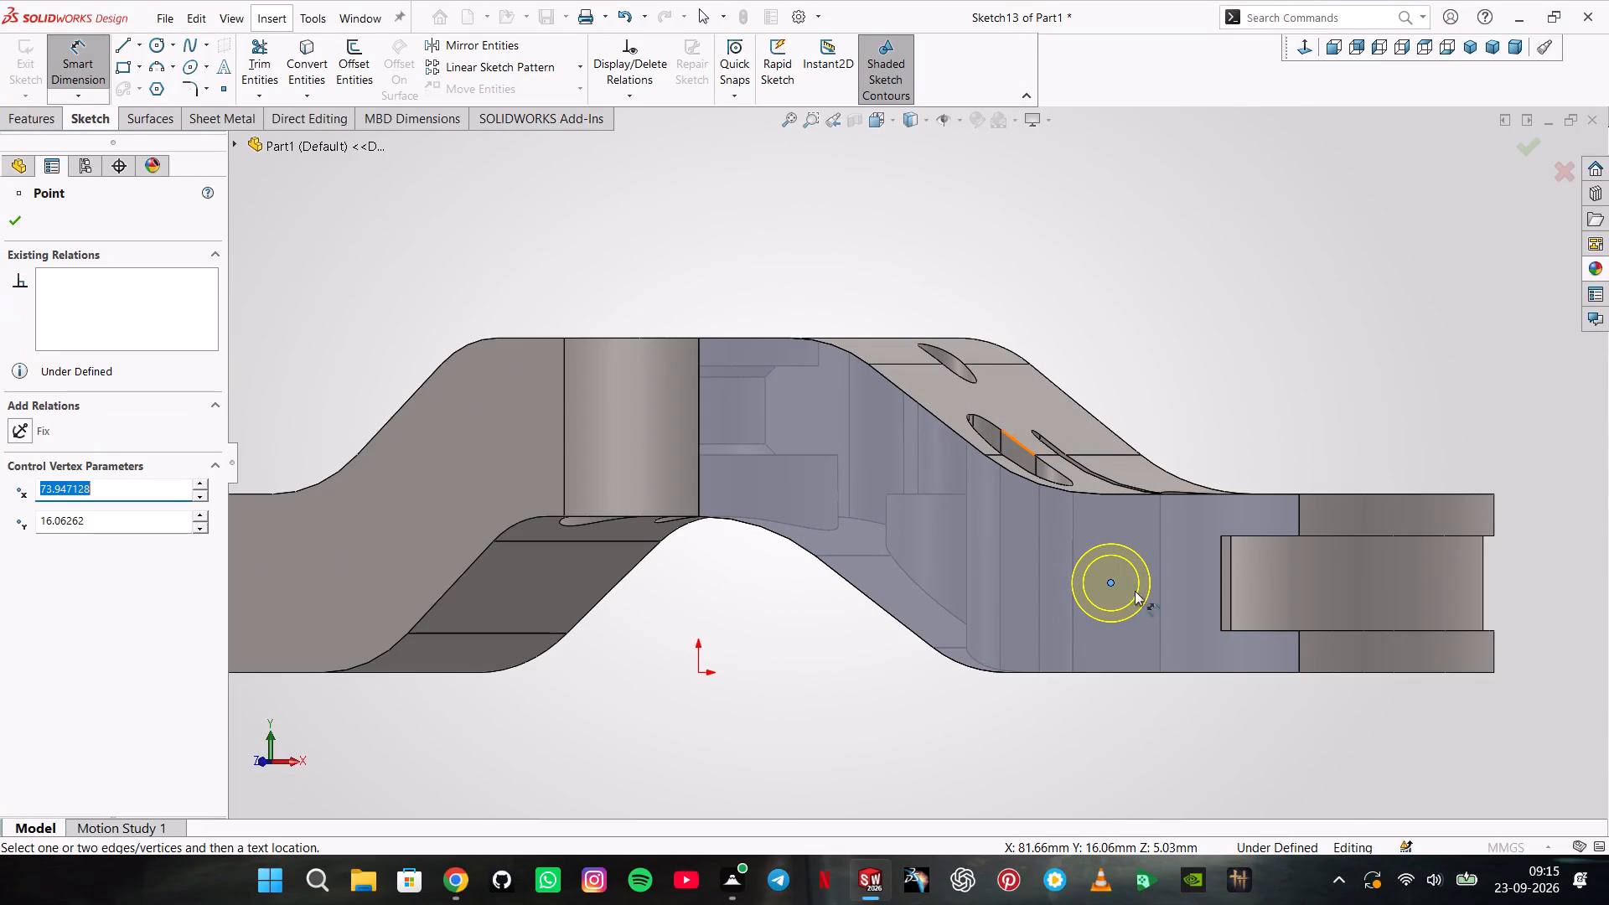
pyautogui.click(1209, 670)
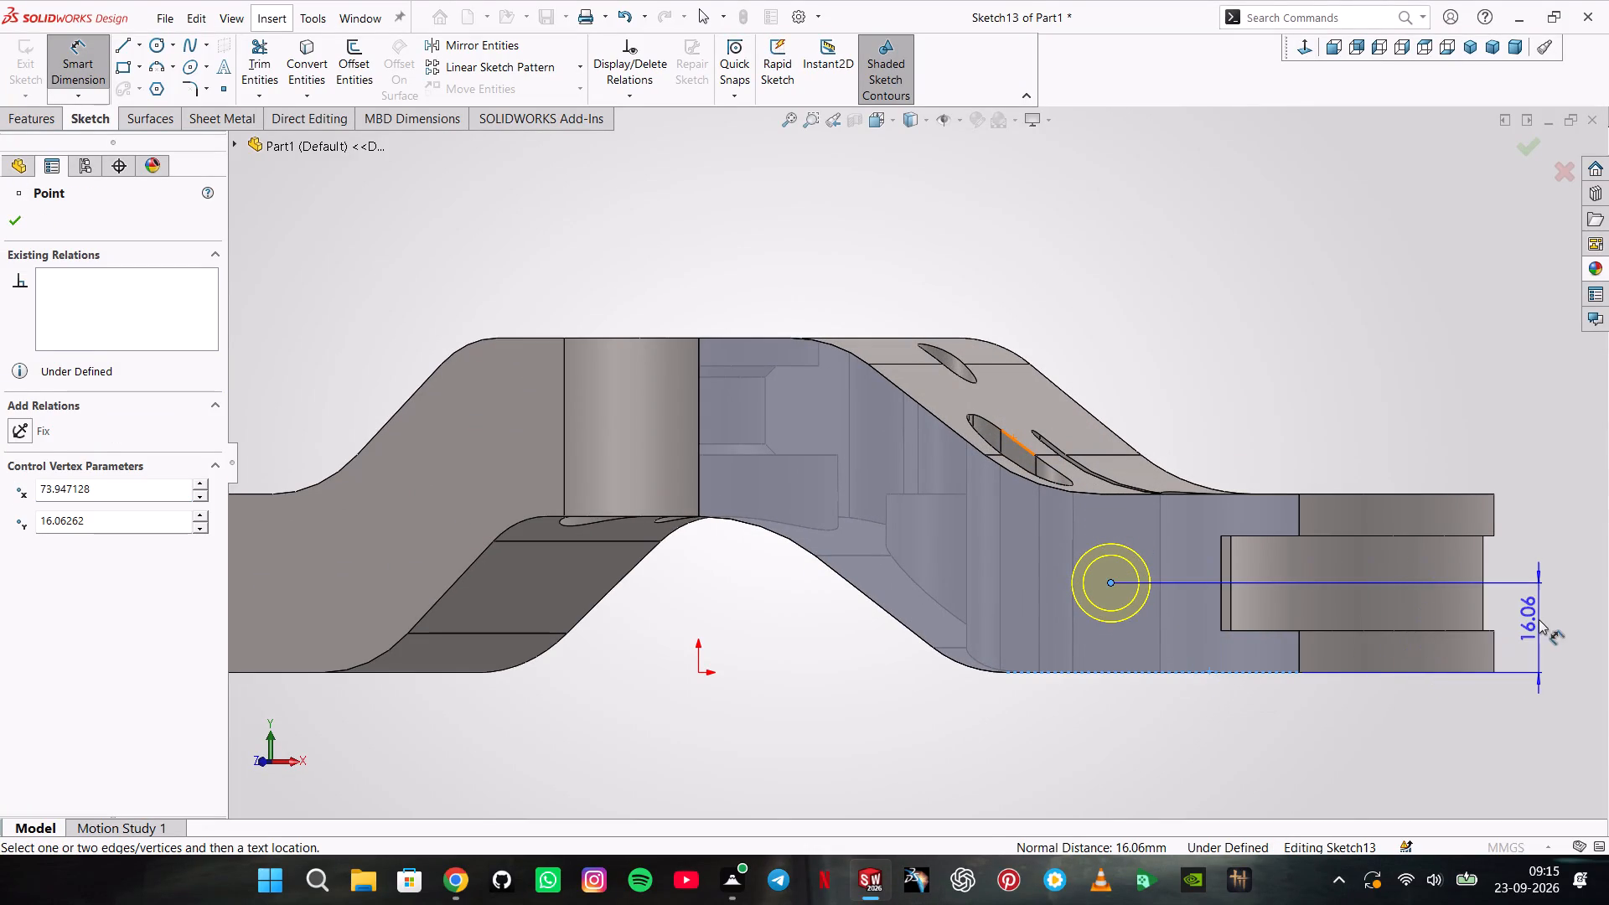
pyautogui.click(1539, 619)
pyautogui.press('1')
pyautogui.press('6')
pyautogui.press('Return')
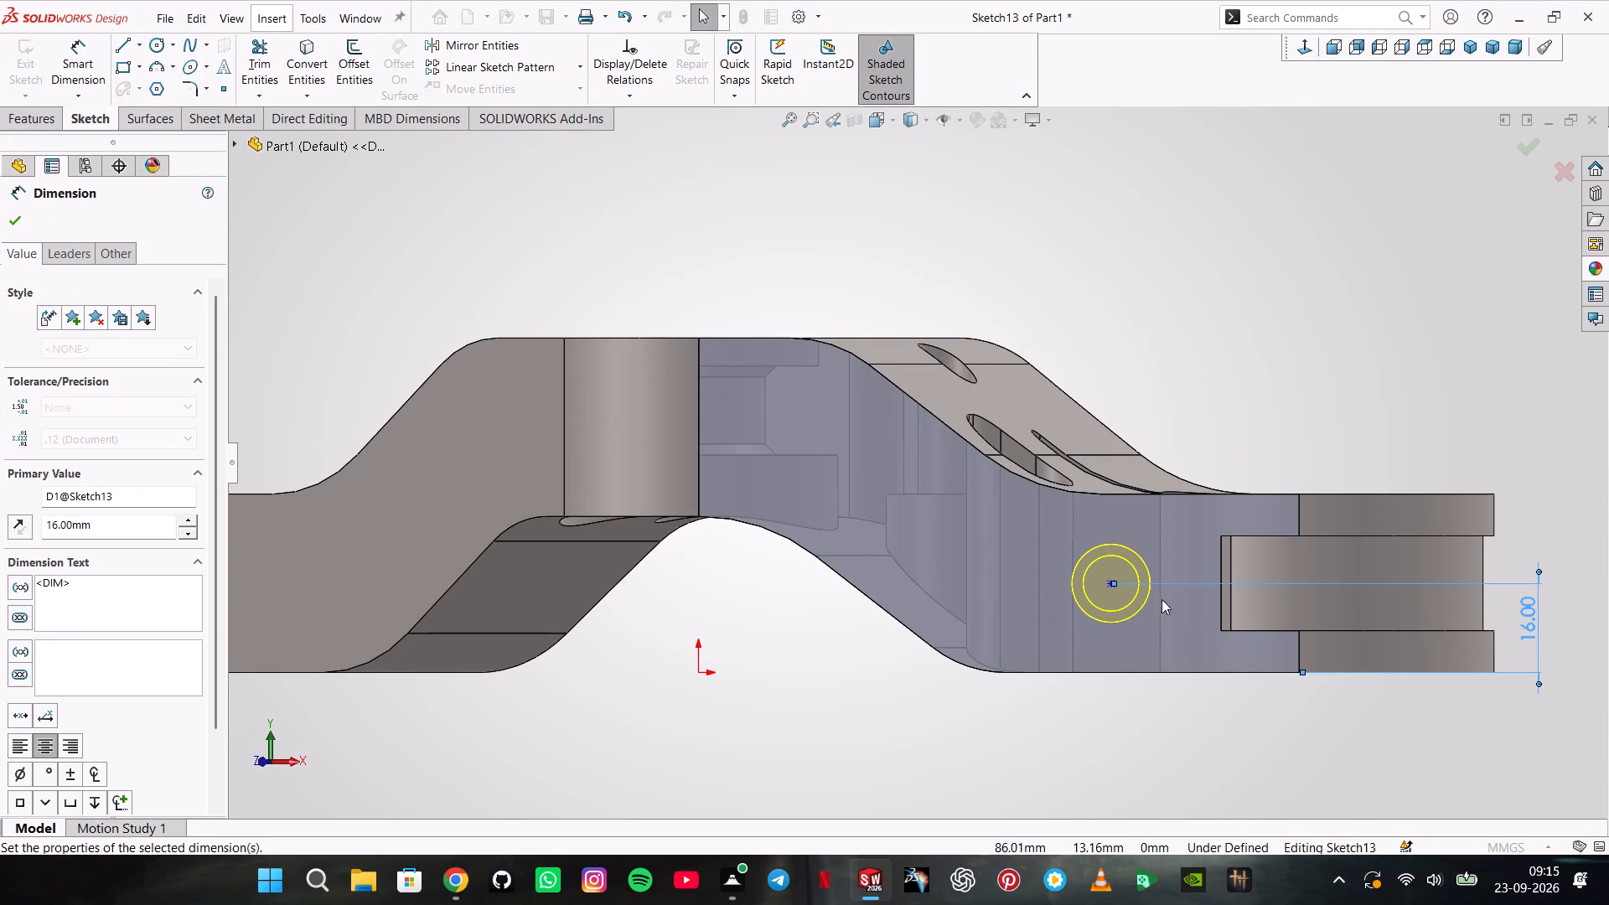
# Dimension the hole's centre point horizontally at 70/2+33 mm from the grooved lobe's outer end corner, and complete the counterbored hole.
pyautogui.click(1109, 585)
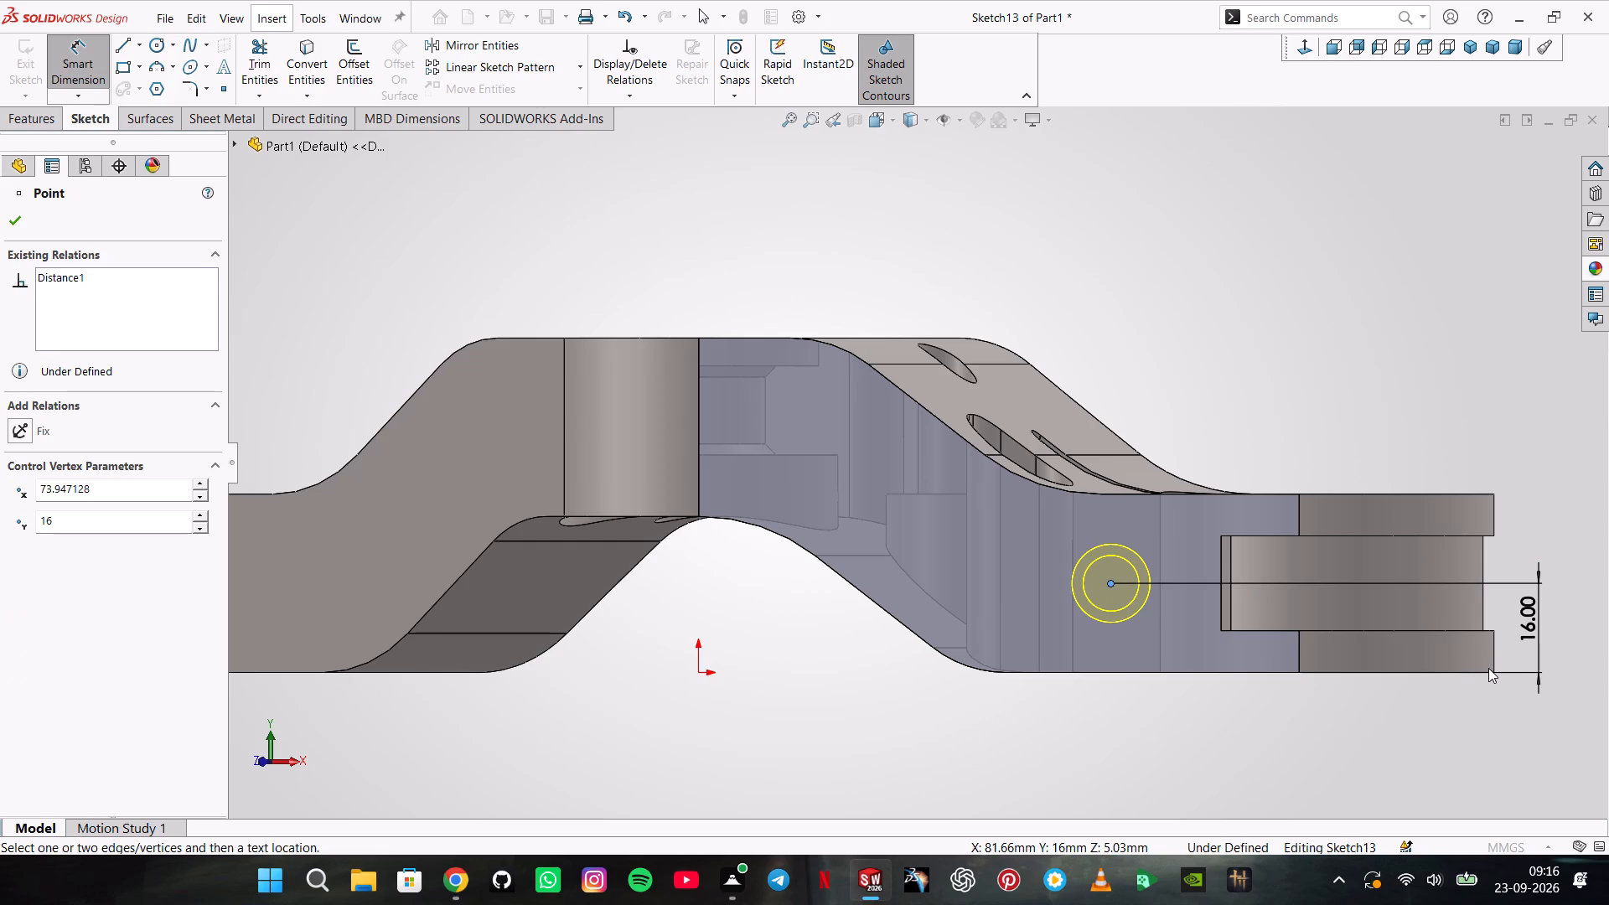
pyautogui.scroll(-3, 1522, 678)
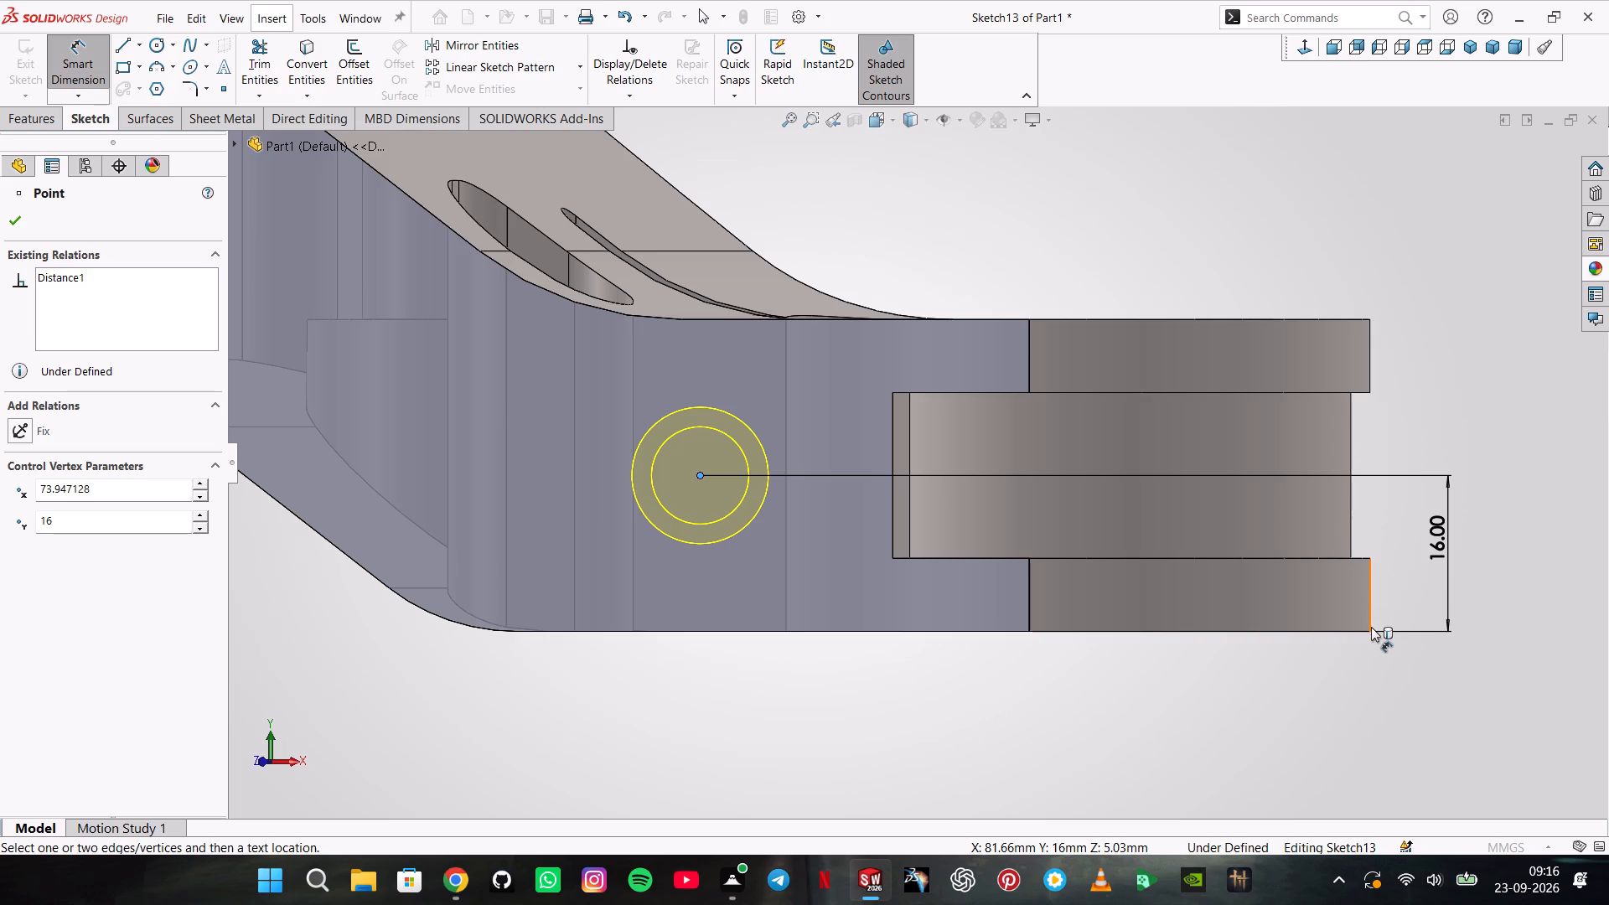
pyautogui.click(1369, 632)
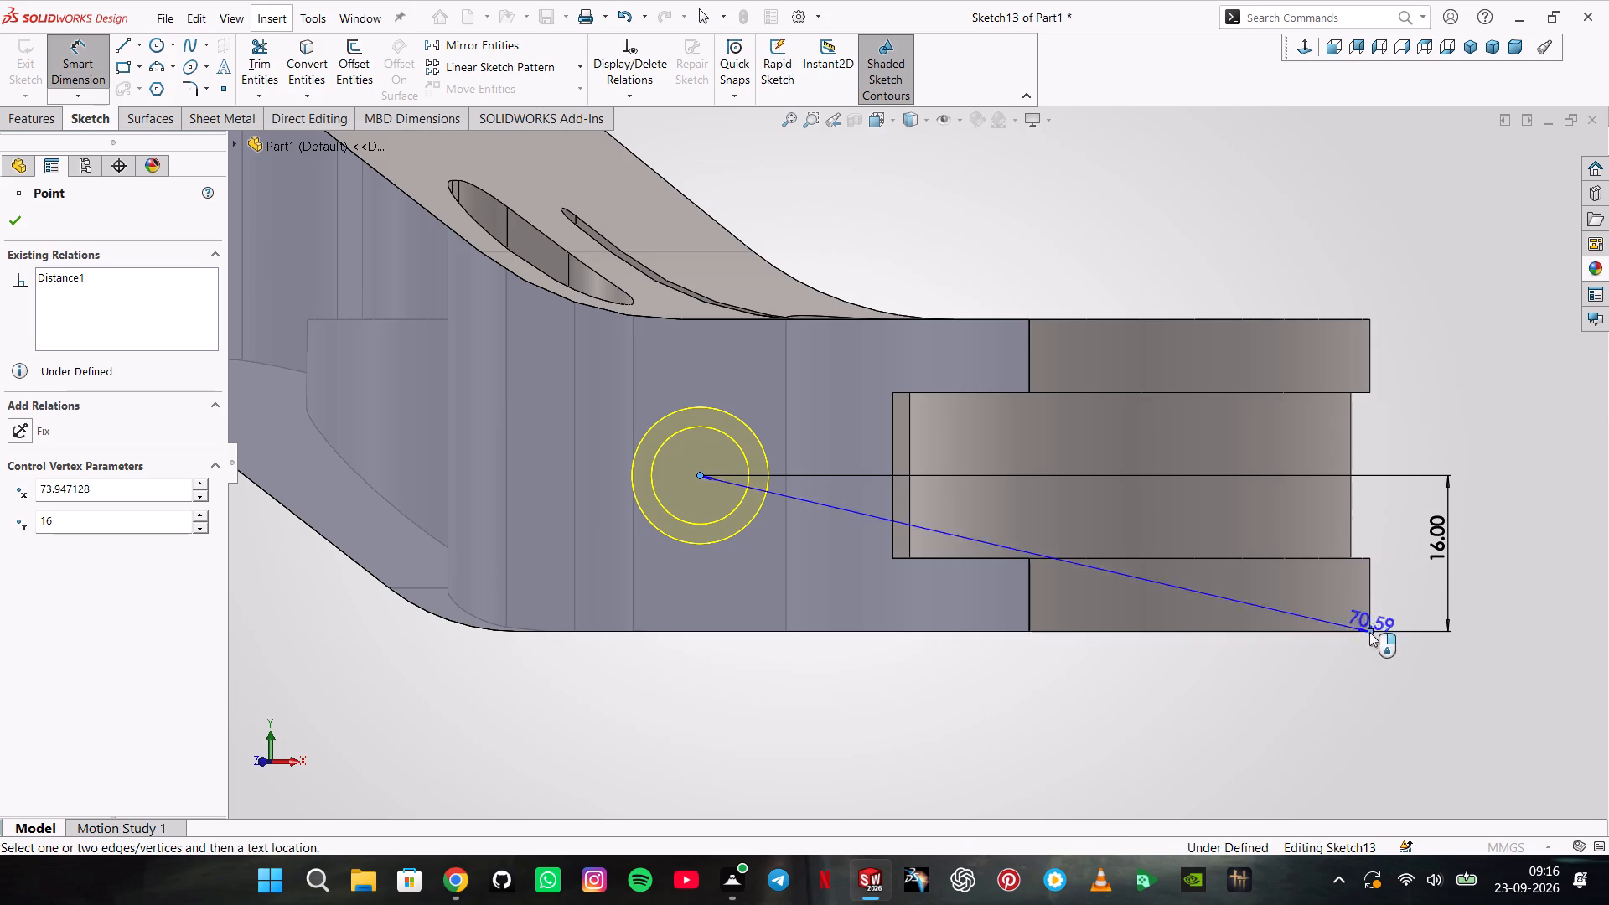
pyautogui.click(1164, 769)
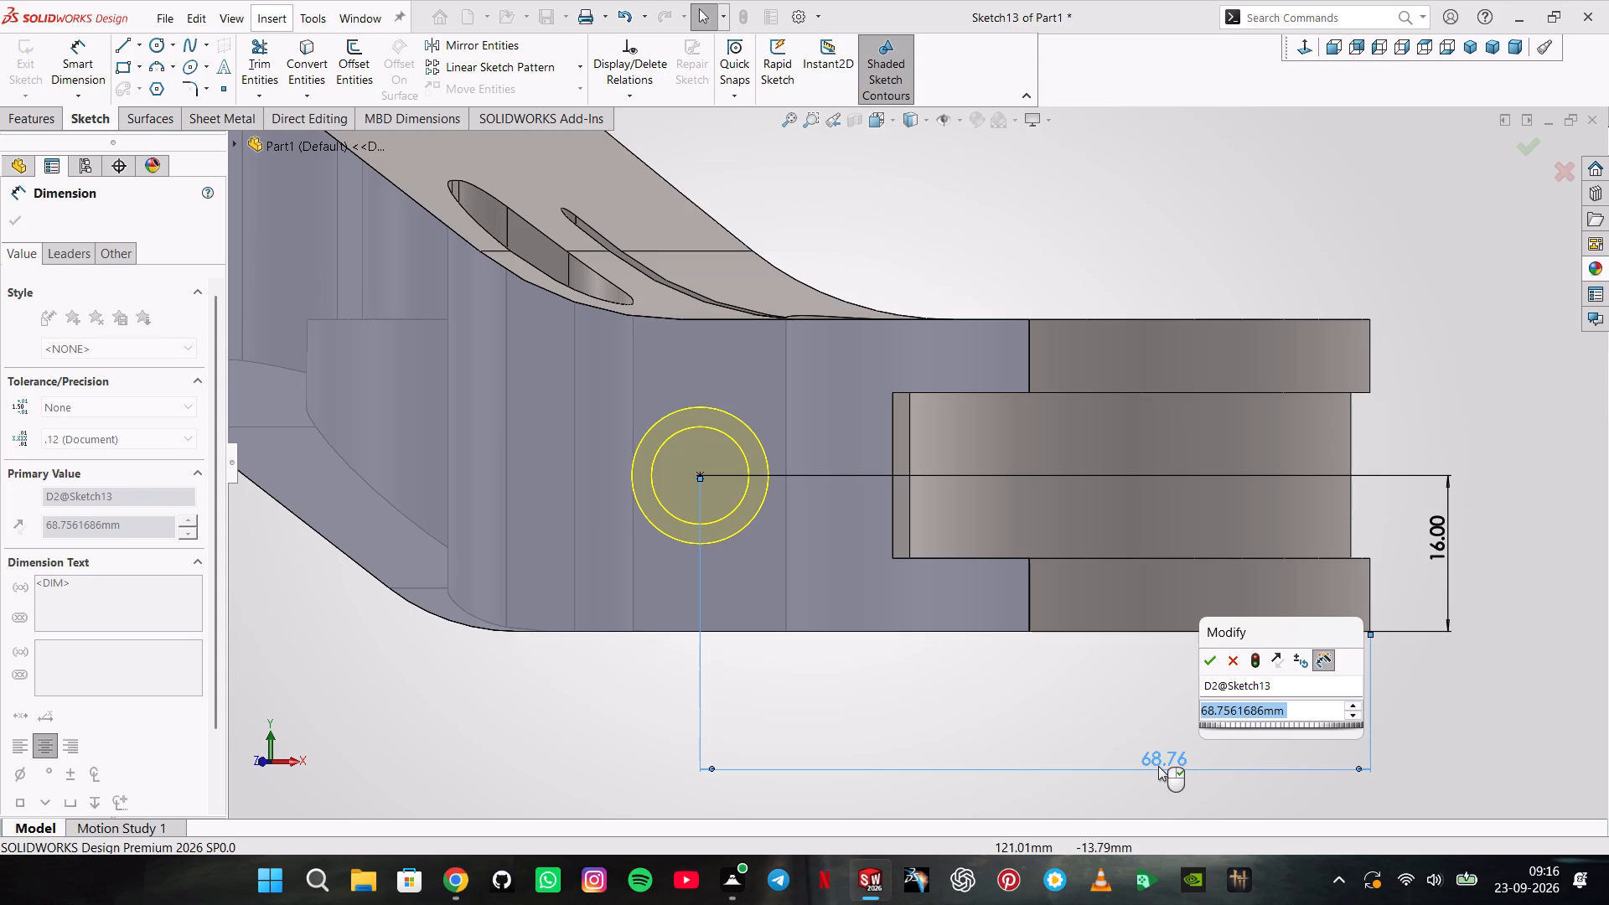
pyautogui.write('70')
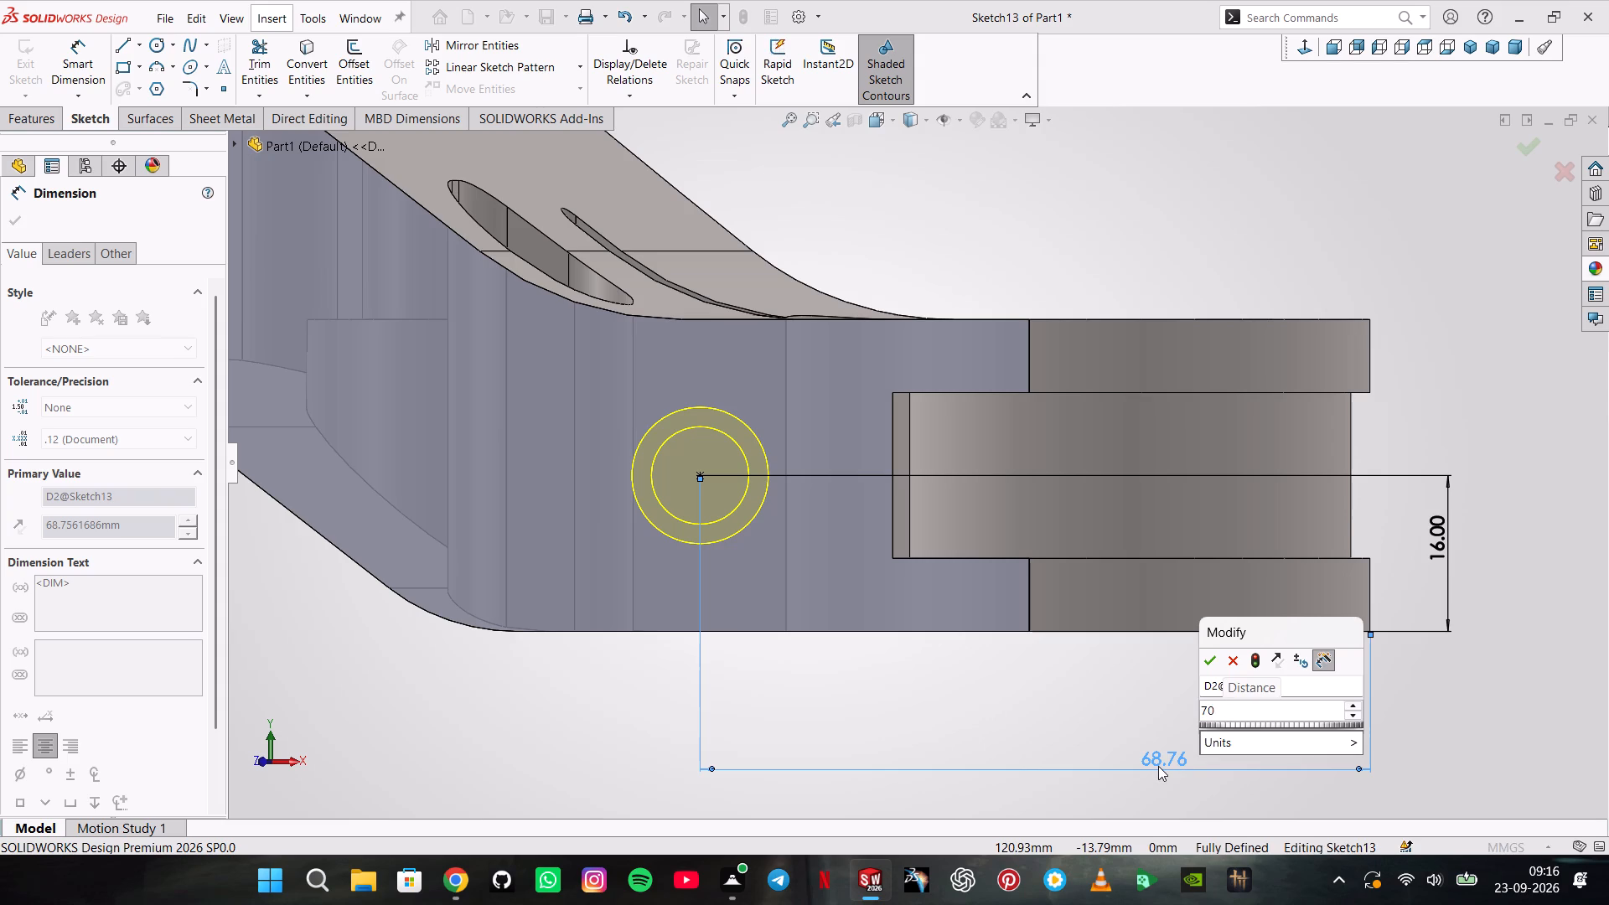
pyautogui.write('/2')
pyautogui.press('+')
pyautogui.write('33')
pyautogui.press('Return')
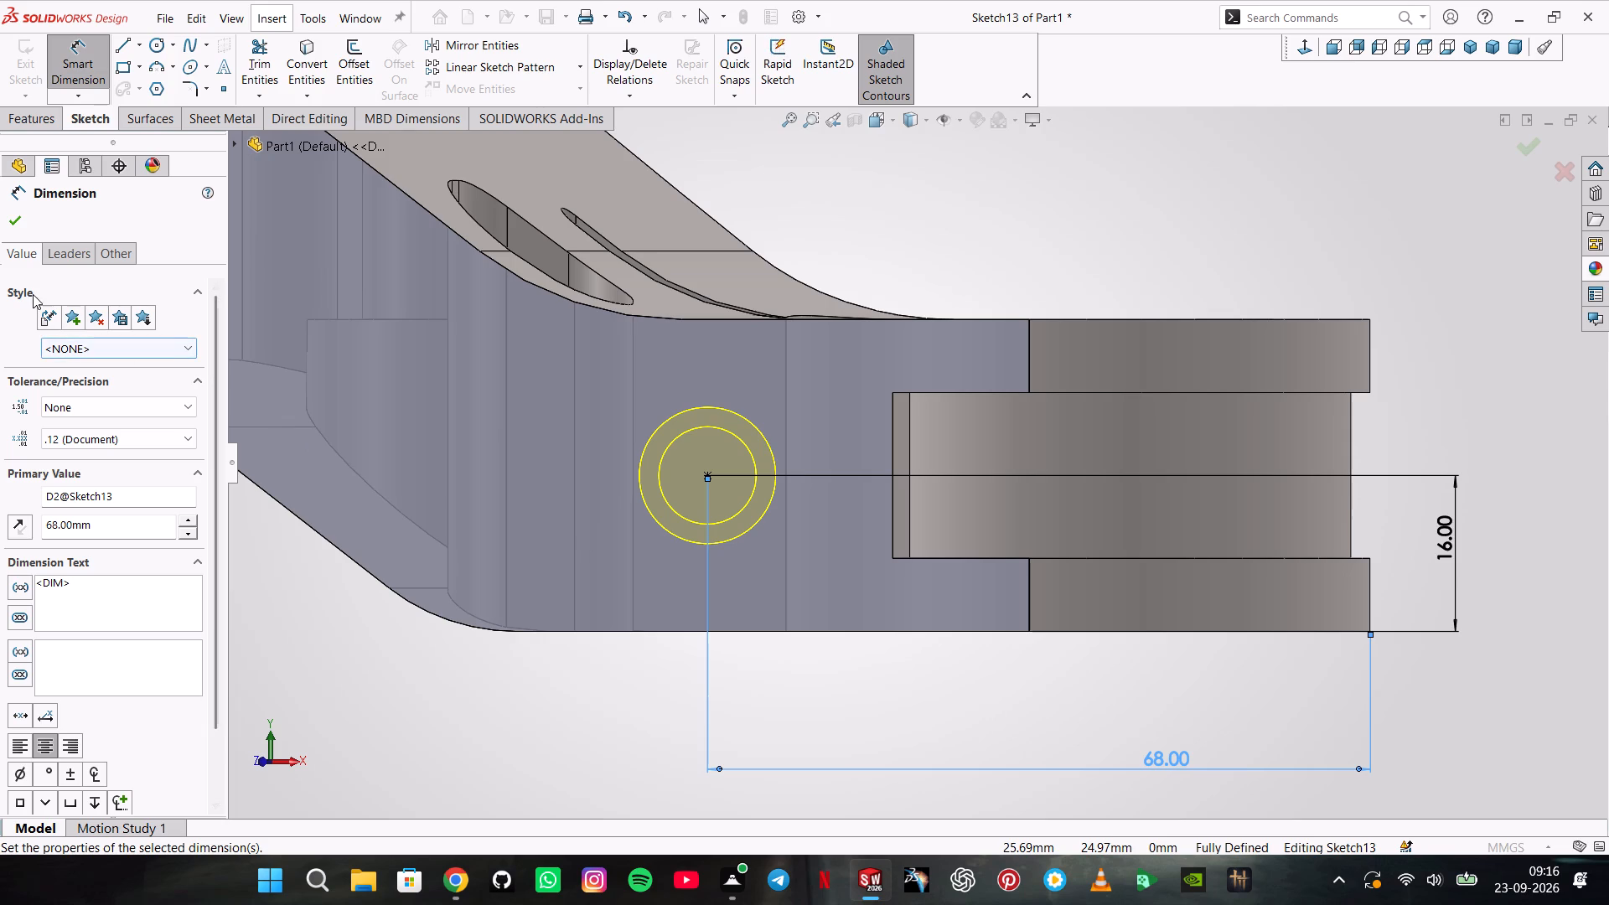
pyautogui.click(17, 226)
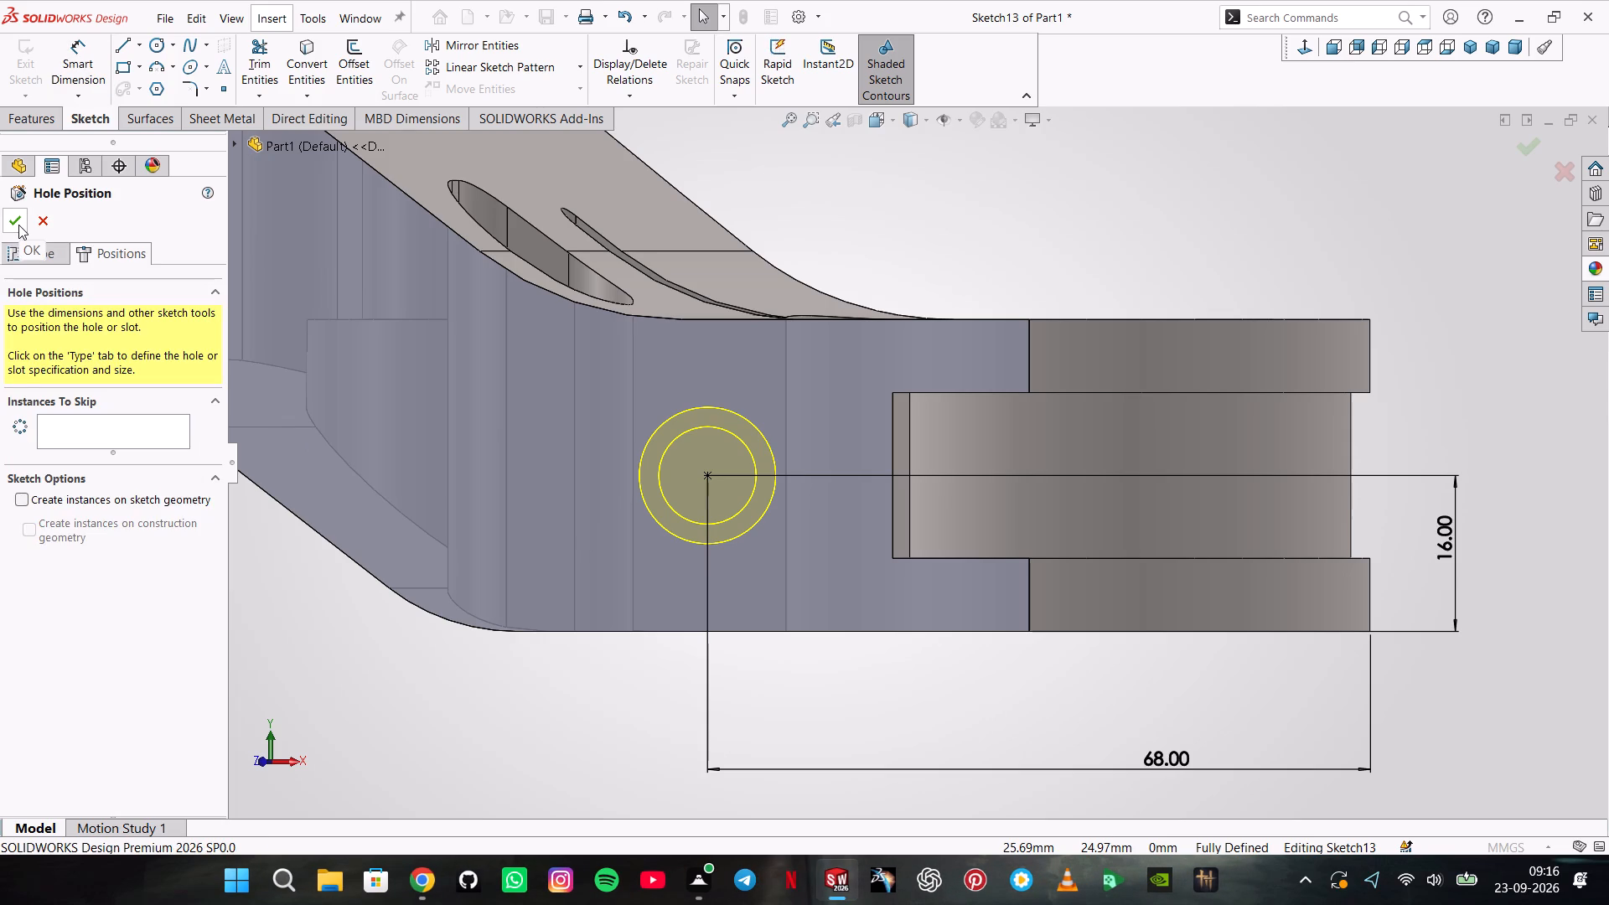
pyautogui.click(18, 225)
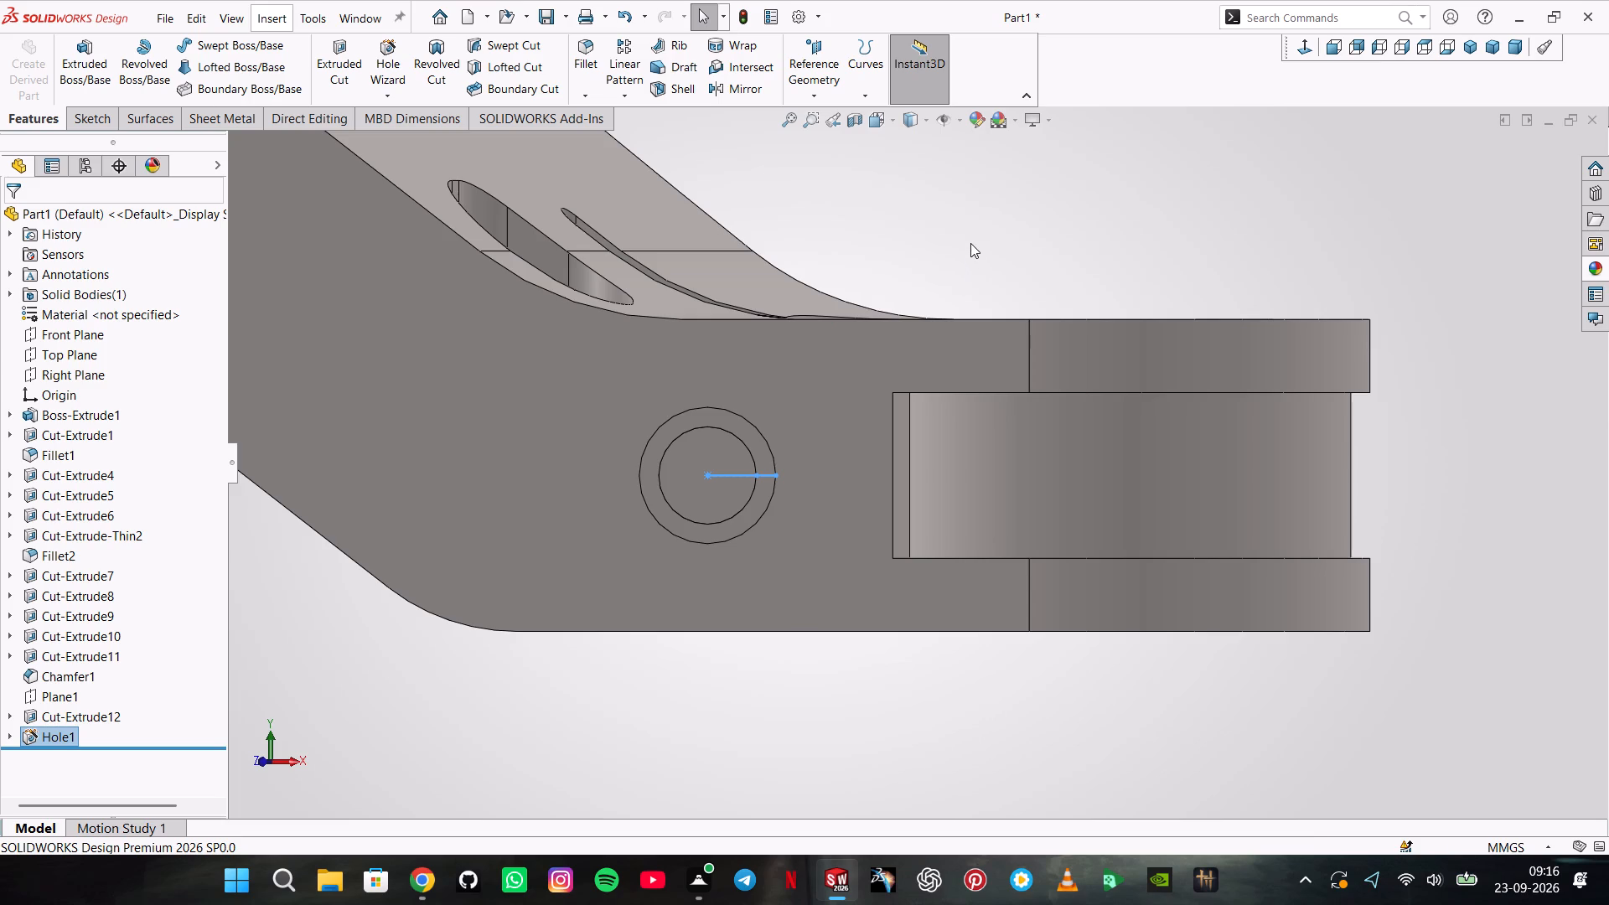
# Inspect the counterbored side hole in a section view parallel to the Top Plane at an 18 mm offset, and close the section view.
pyautogui.moveTo(970, 243); pyautogui.dragTo(912, 305, button='middle')
pyautogui.scroll(2, 729, 390)
pyautogui.click(551, 562)
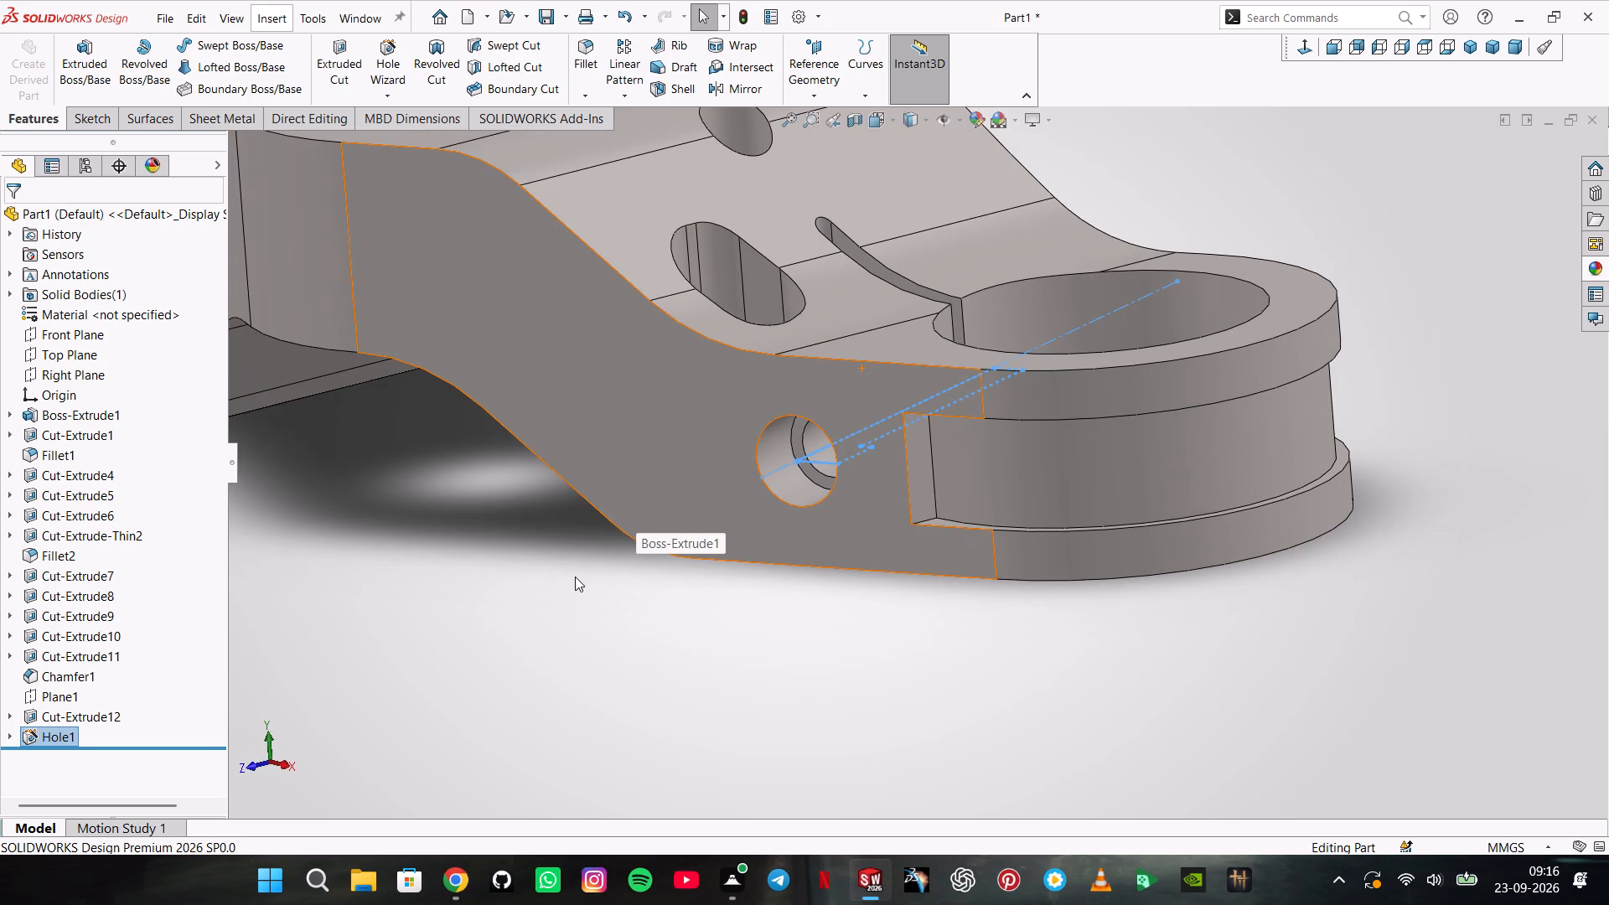
pyautogui.moveTo(575, 577); pyautogui.dragTo(657, 504, button='middle')
pyautogui.scroll(1, 575, 577)
pyautogui.scroll(1, 657, 504)
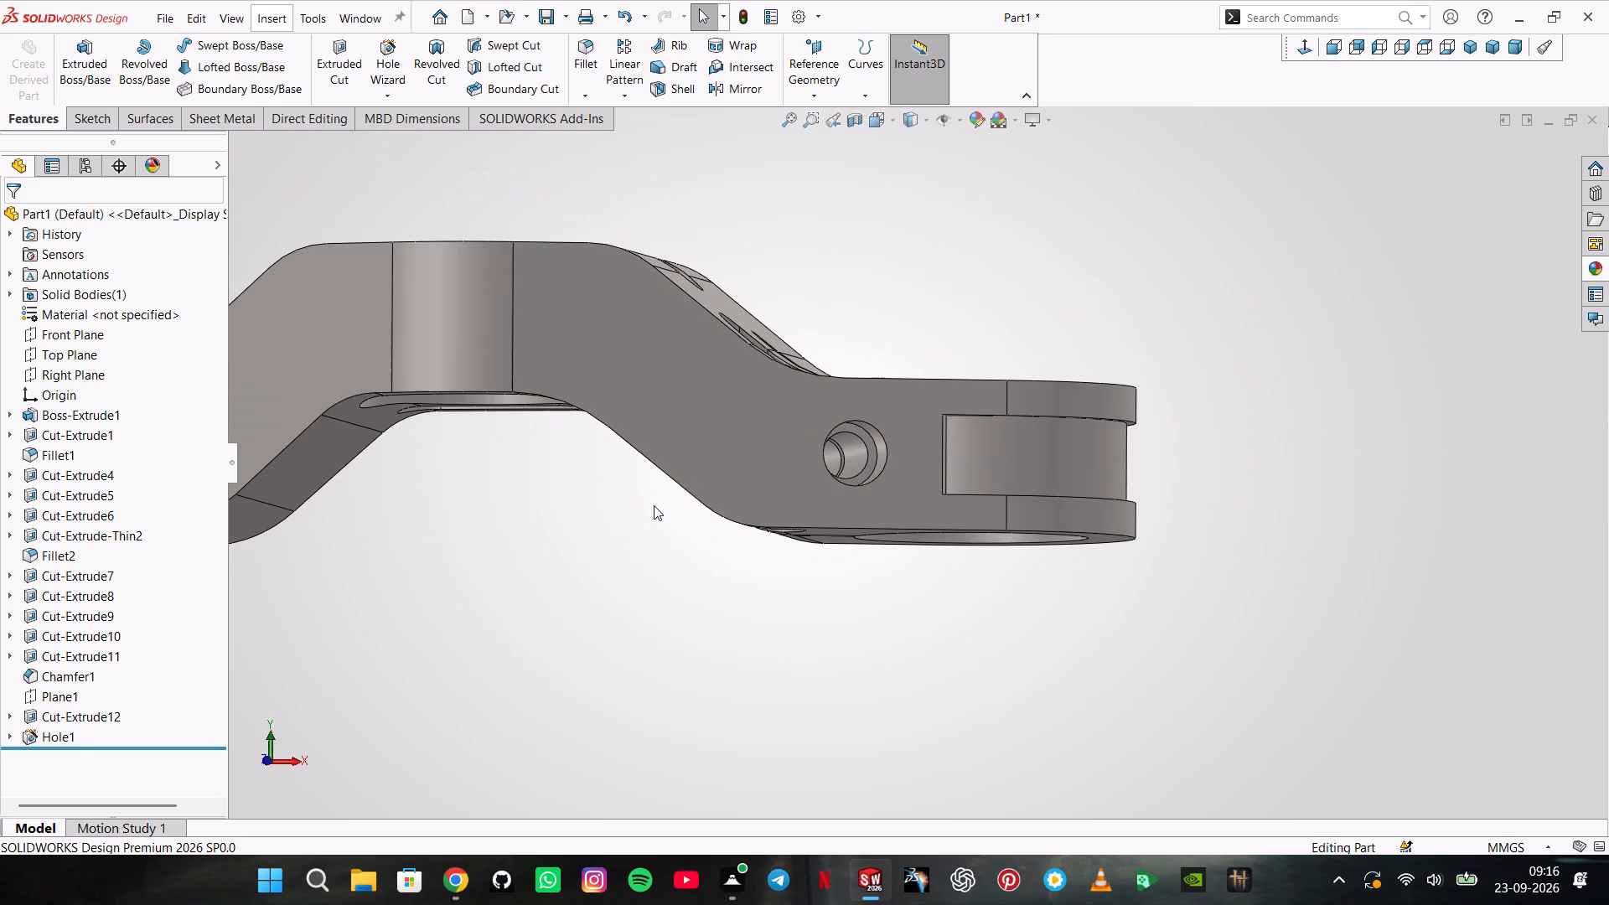
pyautogui.click(851, 123)
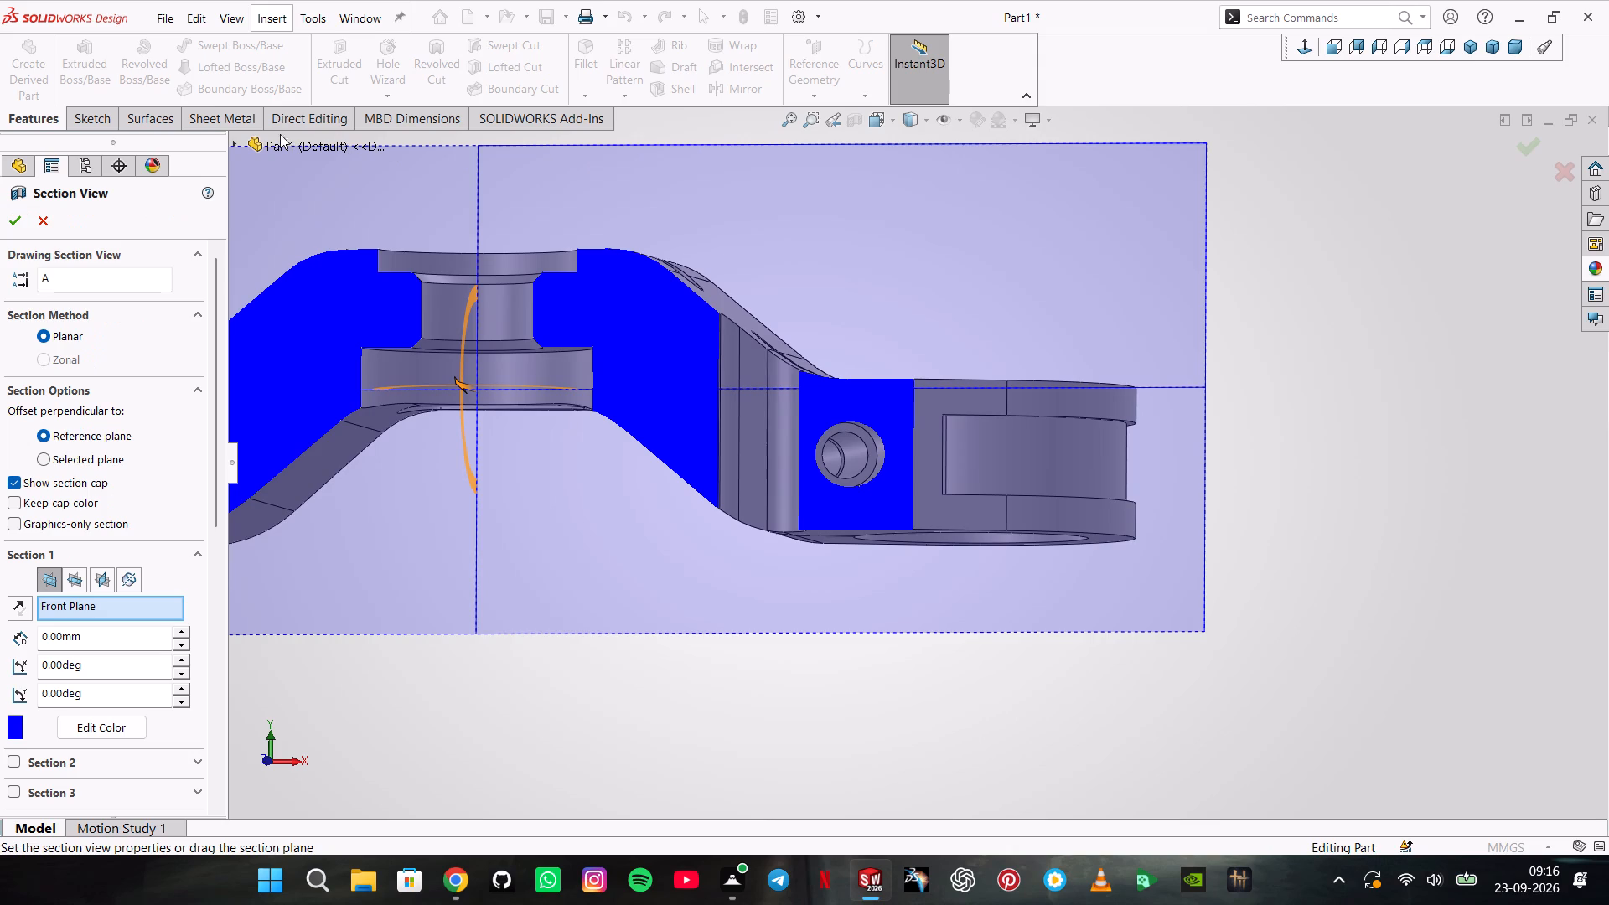
pyautogui.click(233, 139)
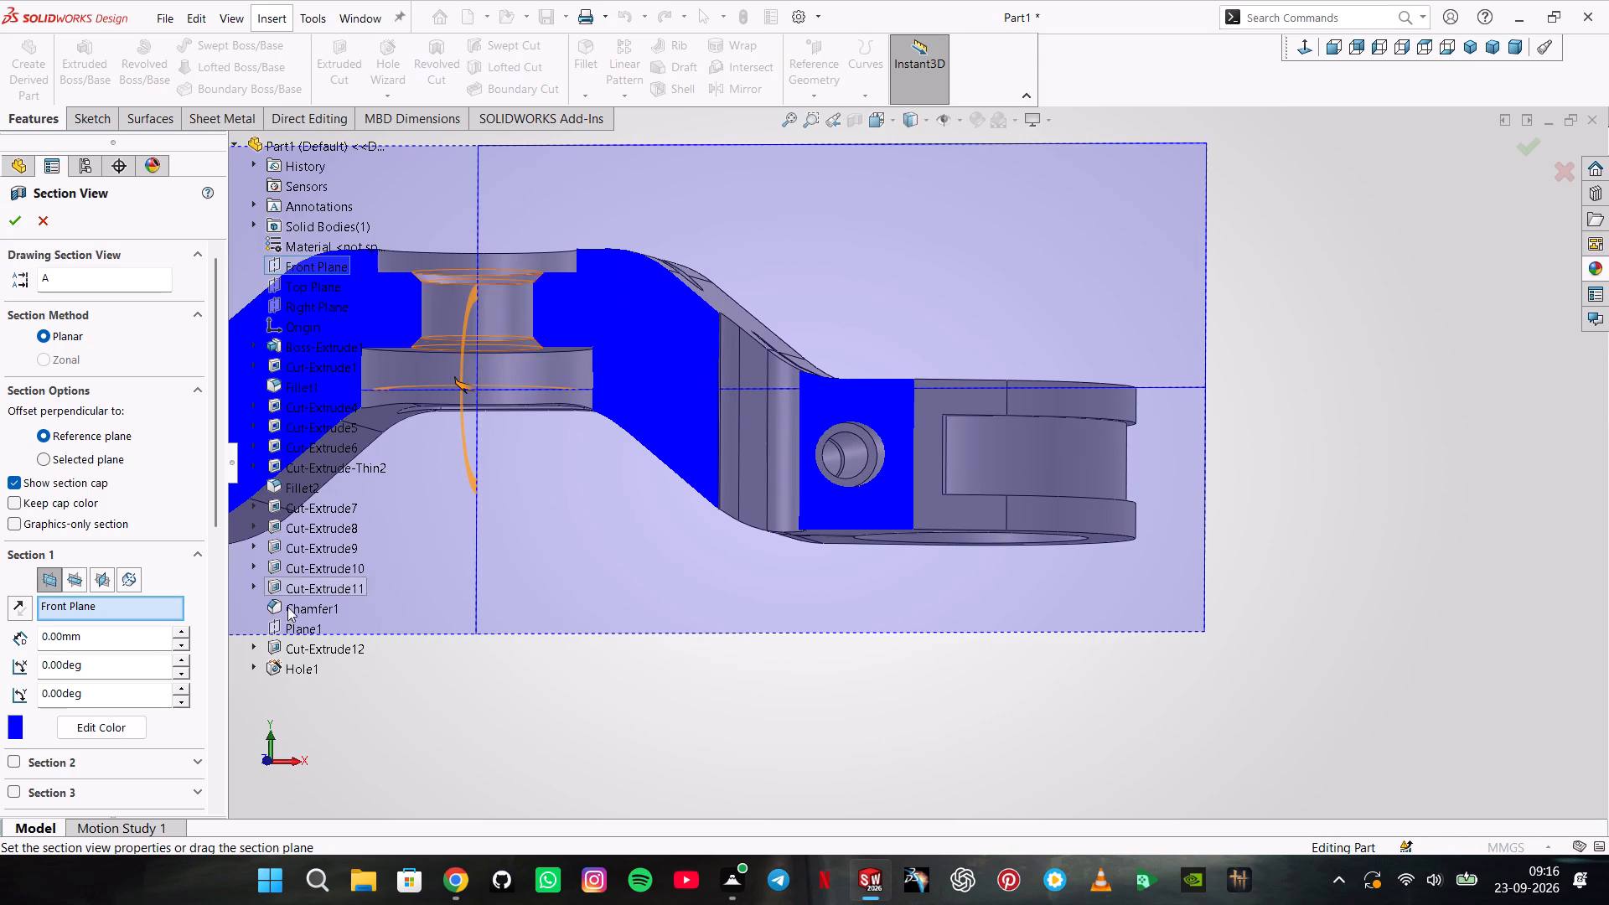
pyautogui.click(318, 286)
pyautogui.moveTo(622, 501); pyautogui.dragTo(633, 389, button='middle')
pyautogui.moveTo(492, 536); pyautogui.dragTo(503, 460)
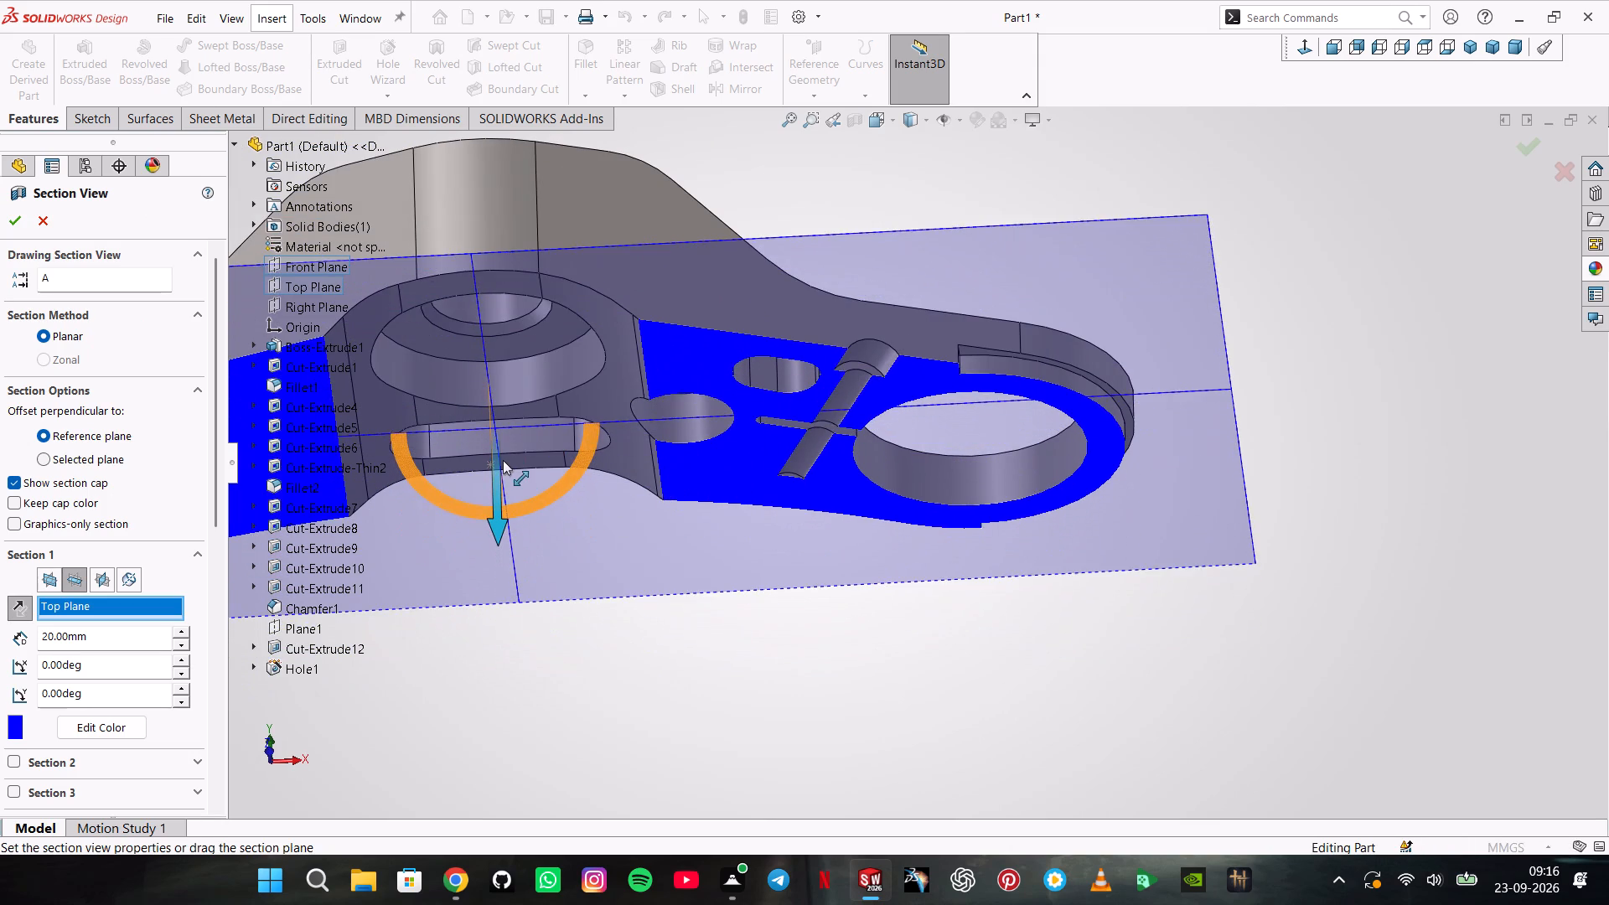
pyautogui.moveTo(503, 460); pyautogui.dragTo(503, 465)
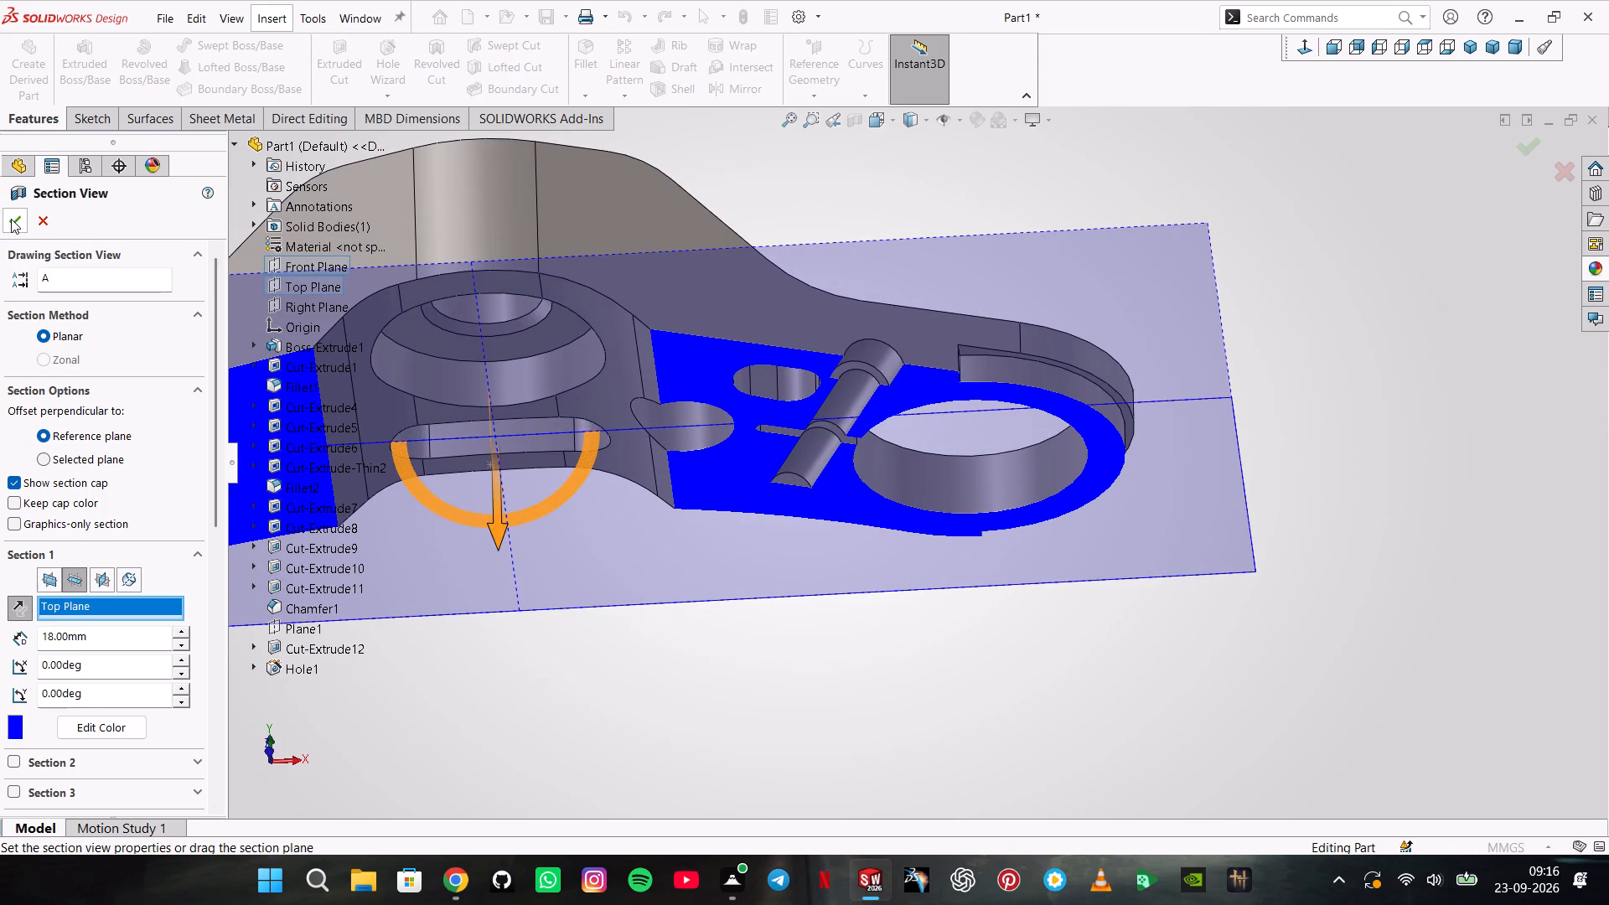
pyautogui.click(11, 217)
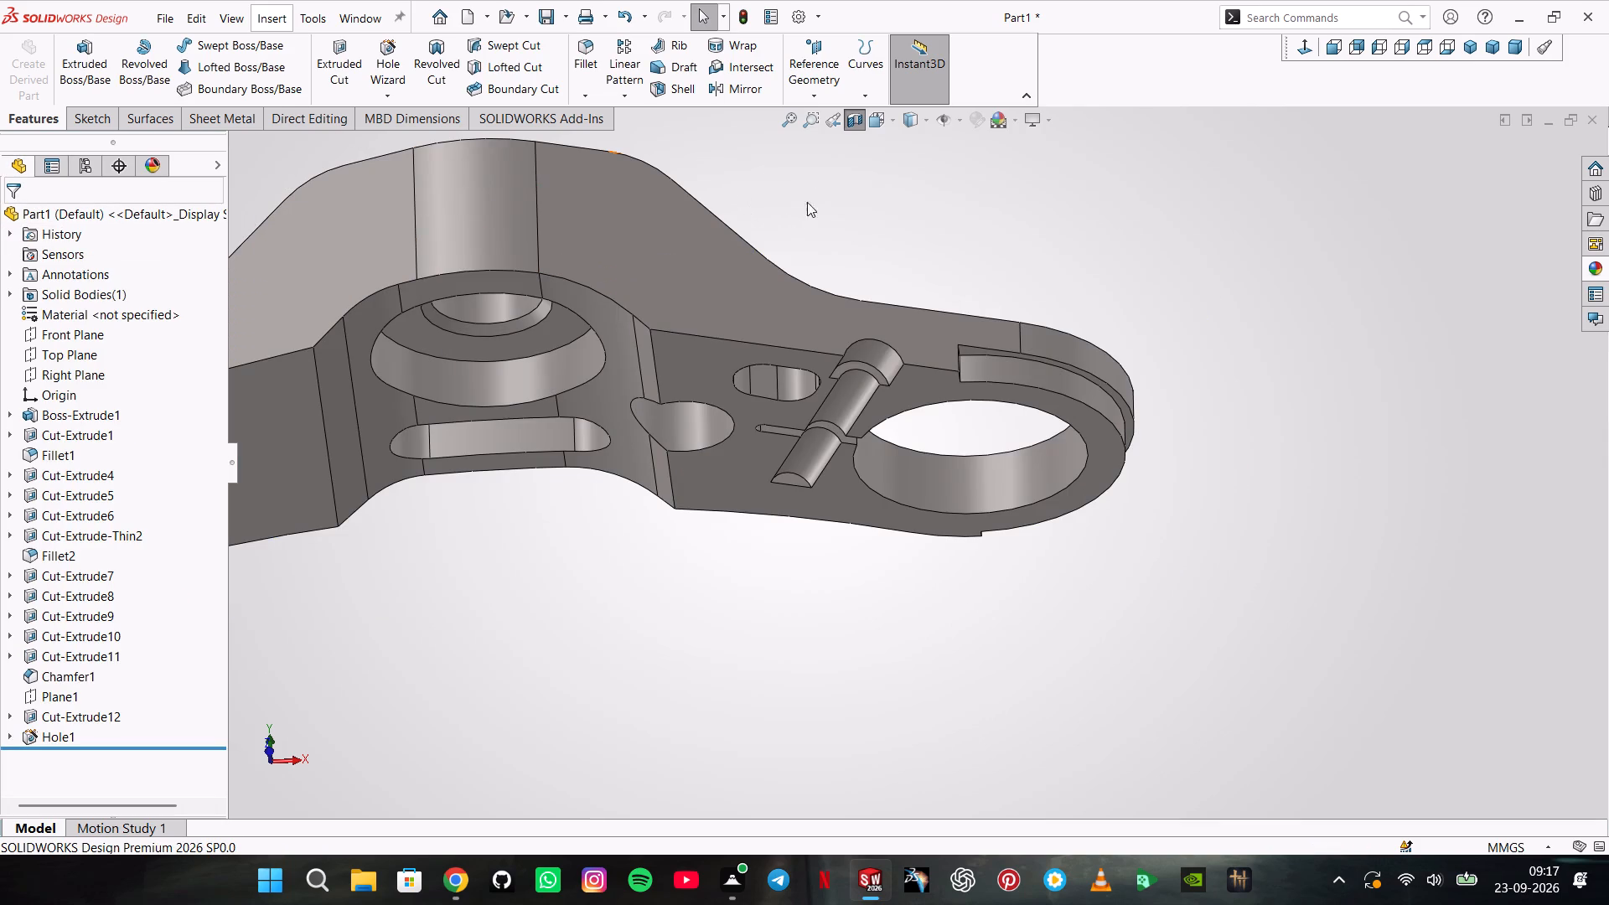
pyautogui.click(850, 120)
# Mirror the lobe's bore, curved slit, sloped-face slot, small hole with its underside counterbore, side hole, half-ring groove and Fillet2 about the Right Plane.
pyautogui.moveTo(781, 201); pyautogui.dragTo(764, 278, button='middle')
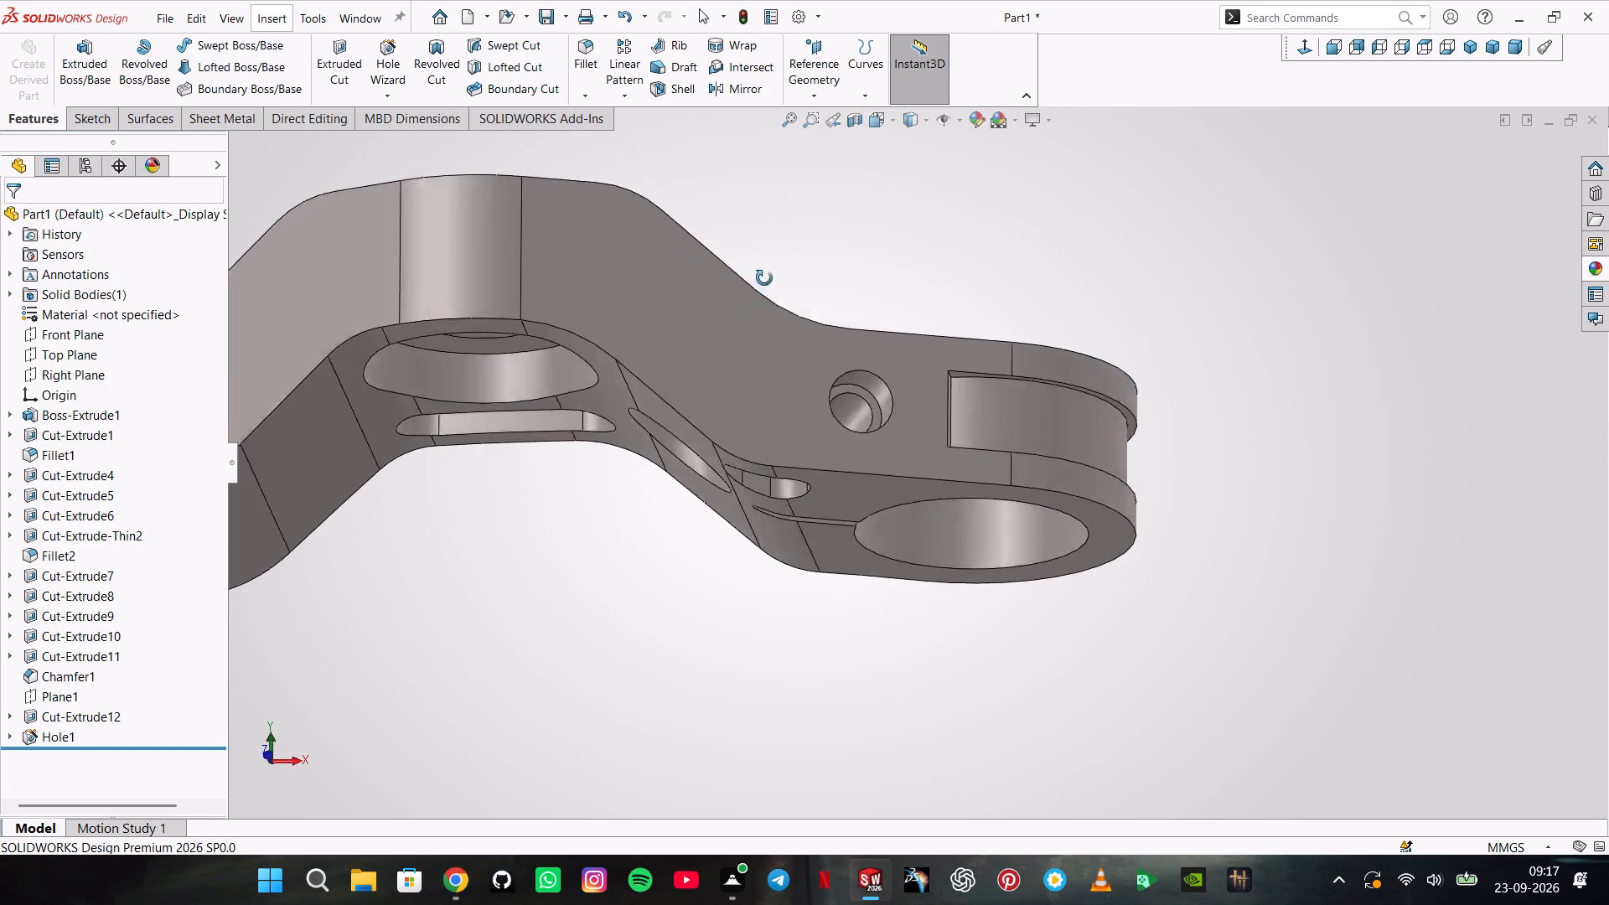
pyautogui.moveTo(764, 278); pyautogui.dragTo(734, 370, button='middle')
pyautogui.scroll(2, 731, 370)
pyautogui.moveTo(520, 307); pyautogui.dragTo(535, 324, button='middle')
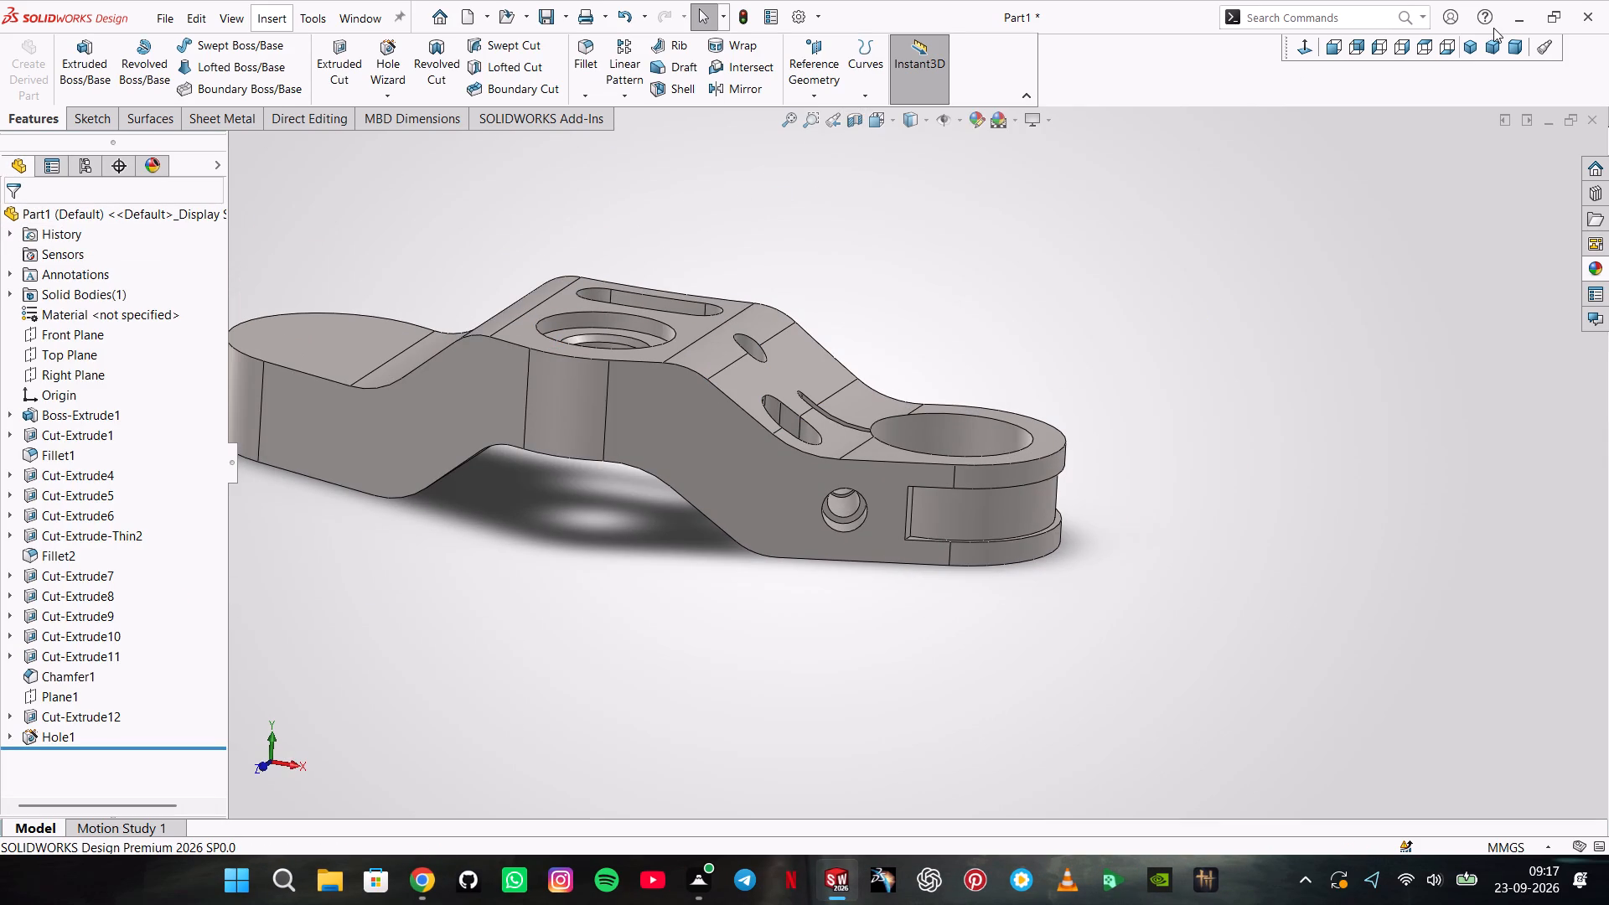
pyautogui.click(1473, 45)
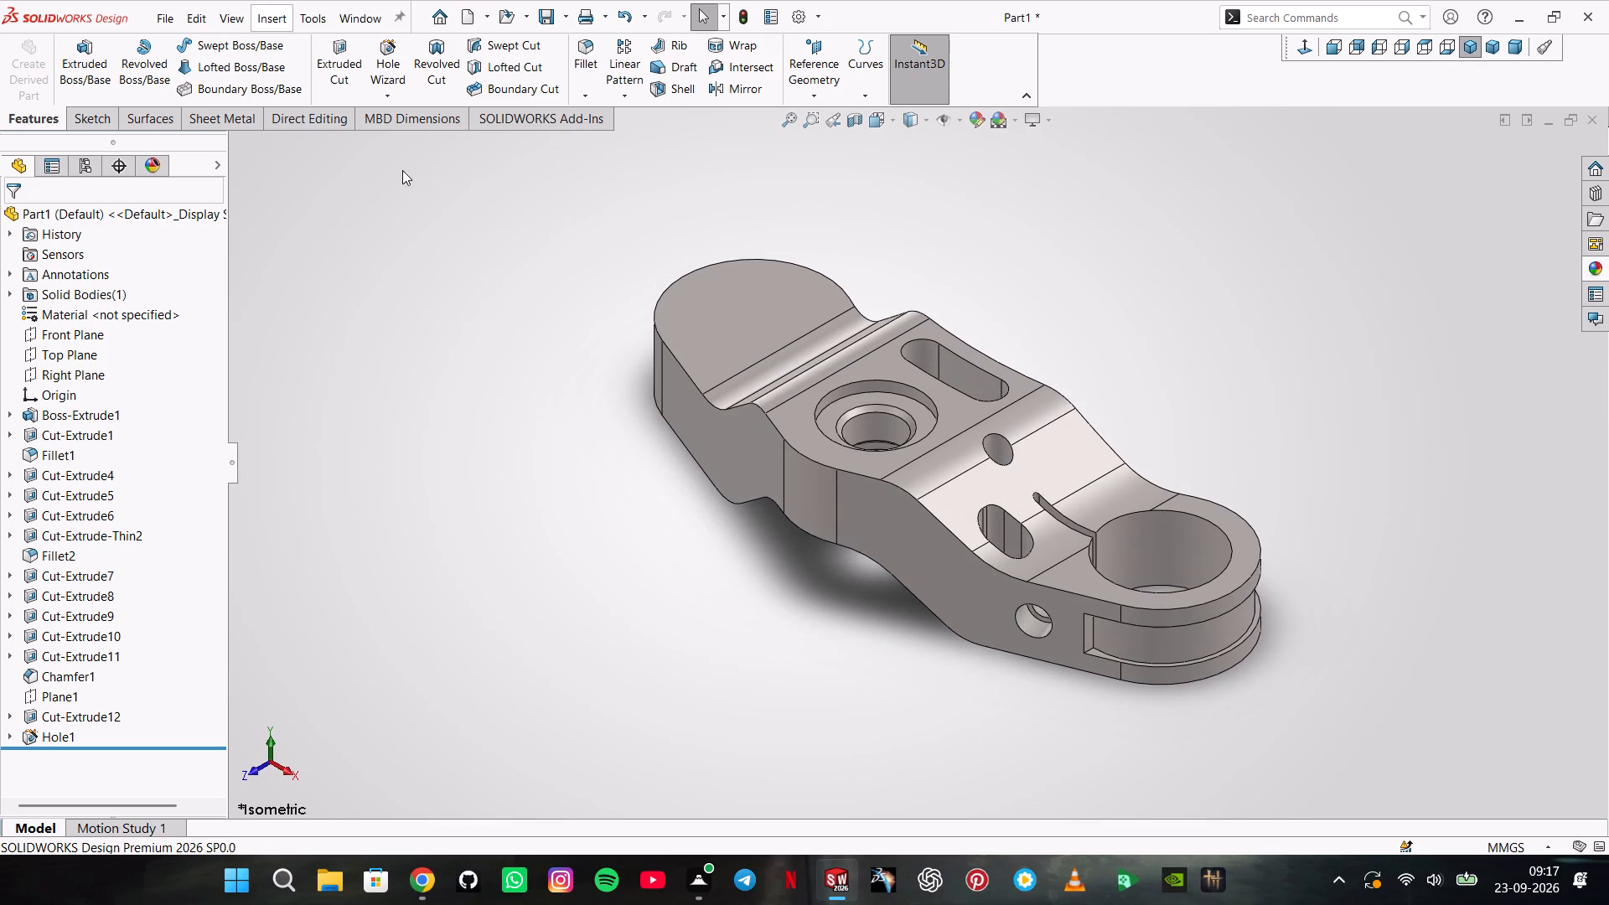
pyautogui.click(750, 90)
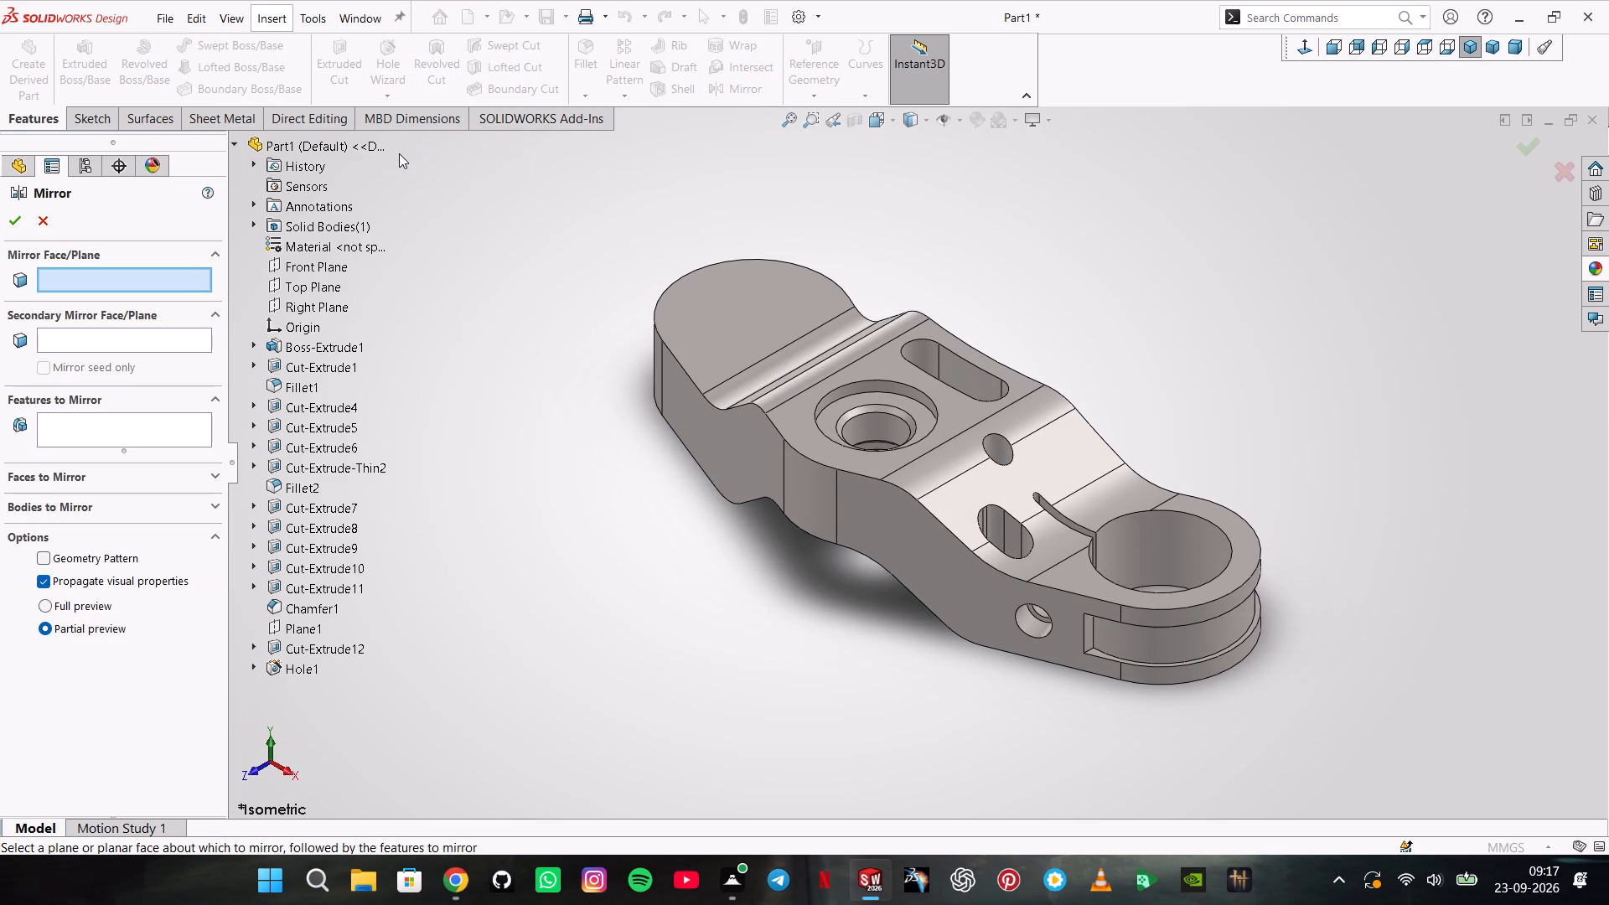
pyautogui.click(309, 307)
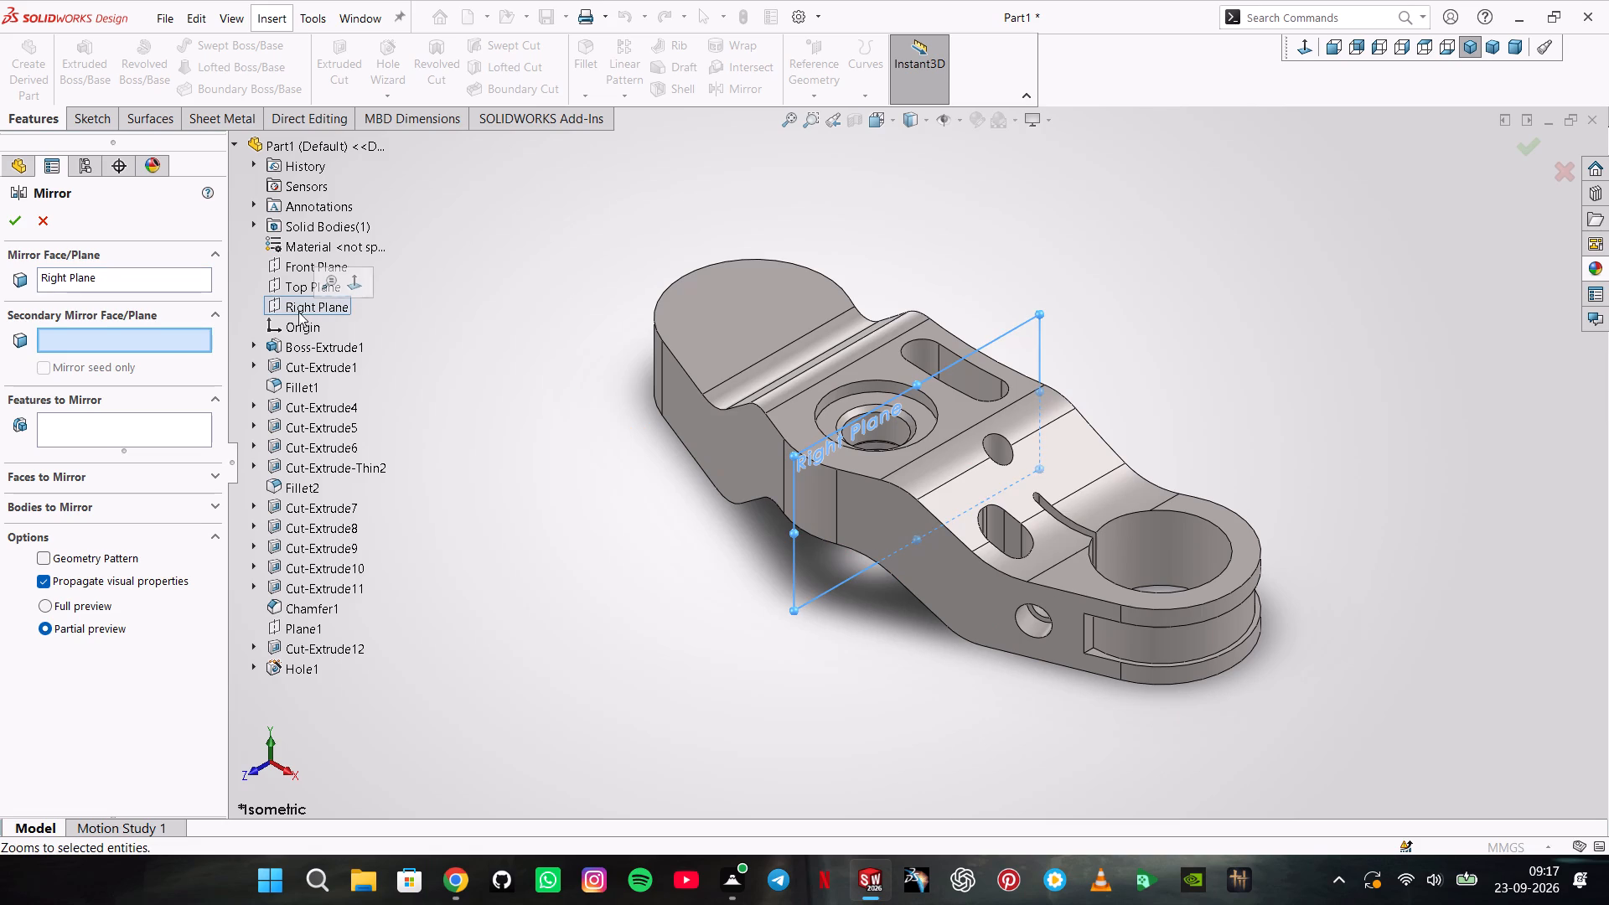
pyautogui.click(136, 419)
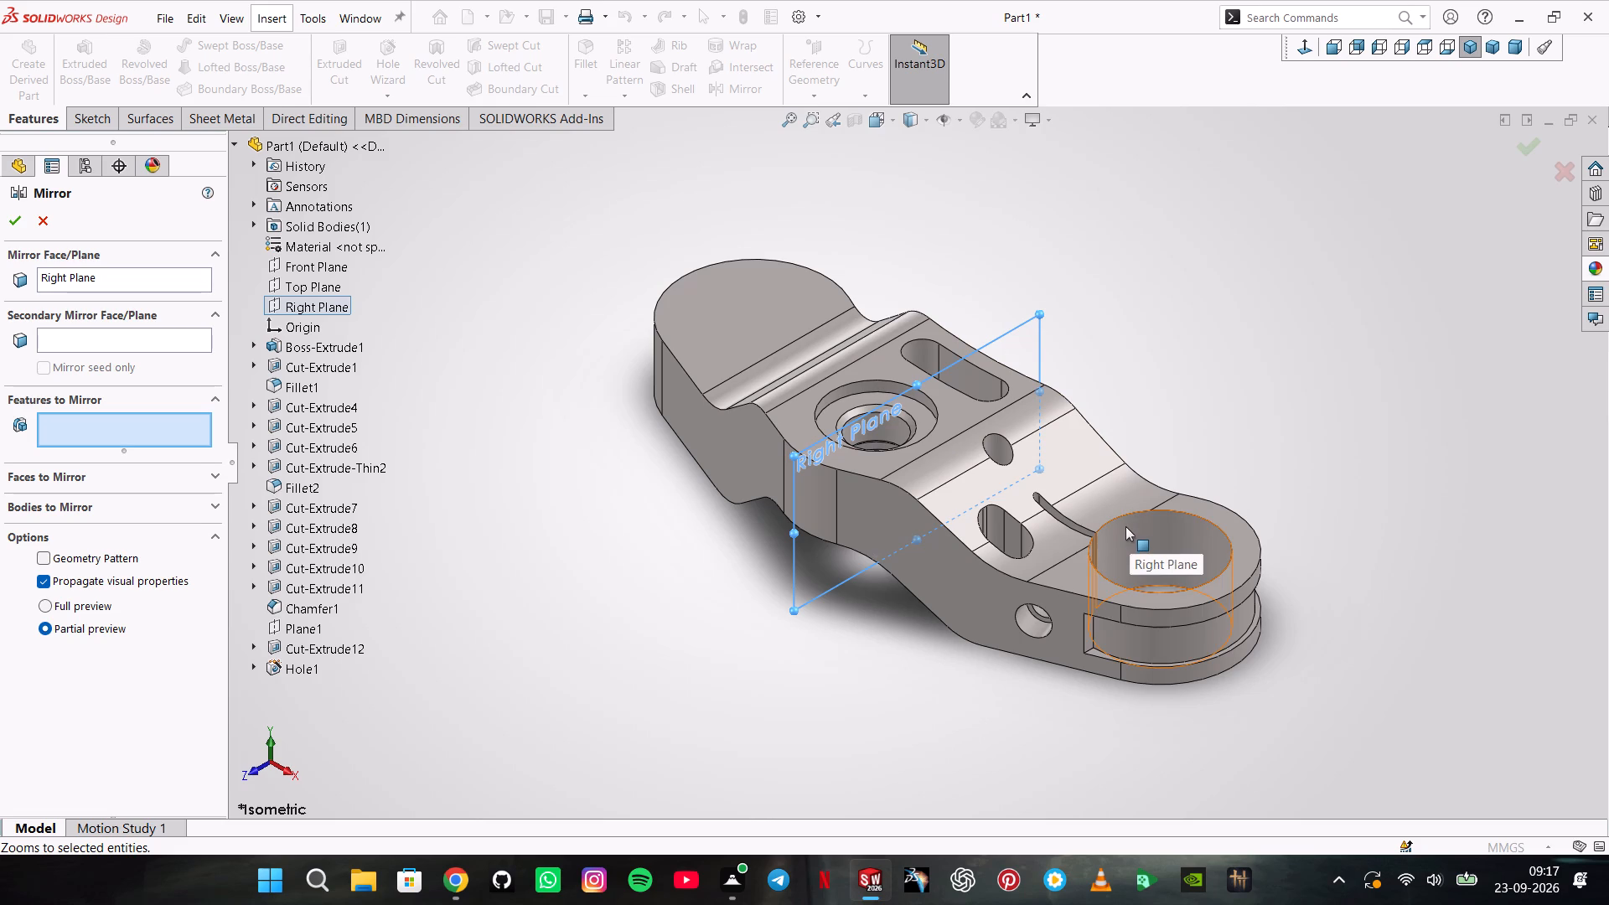
pyautogui.click(1125, 526)
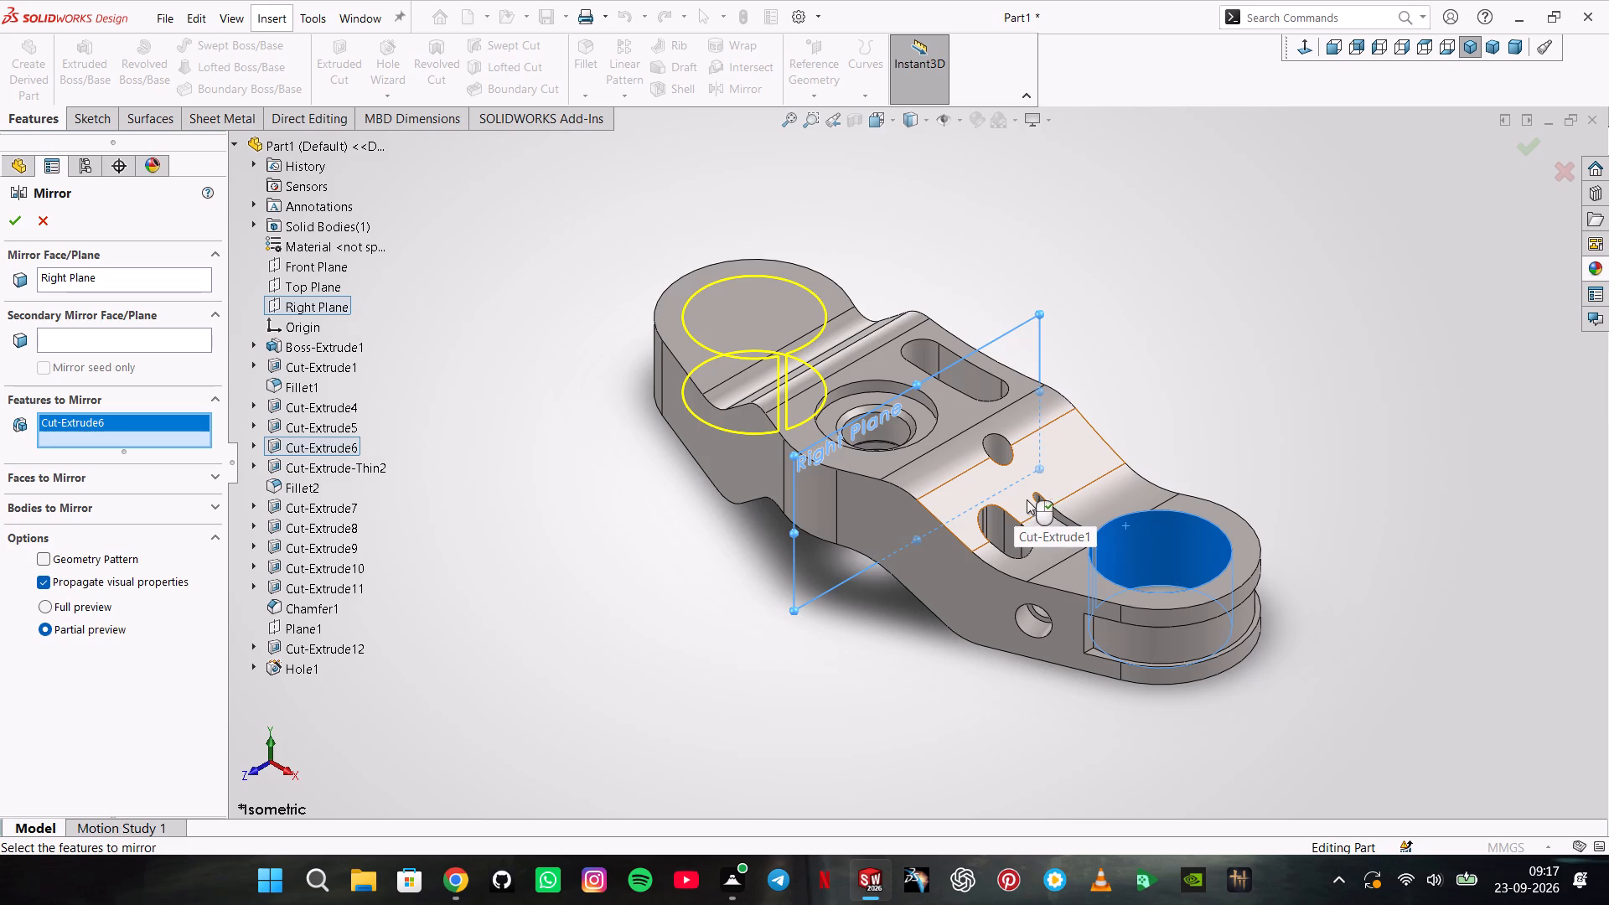
pyautogui.scroll(-3, 1037, 501)
pyautogui.click(1061, 525)
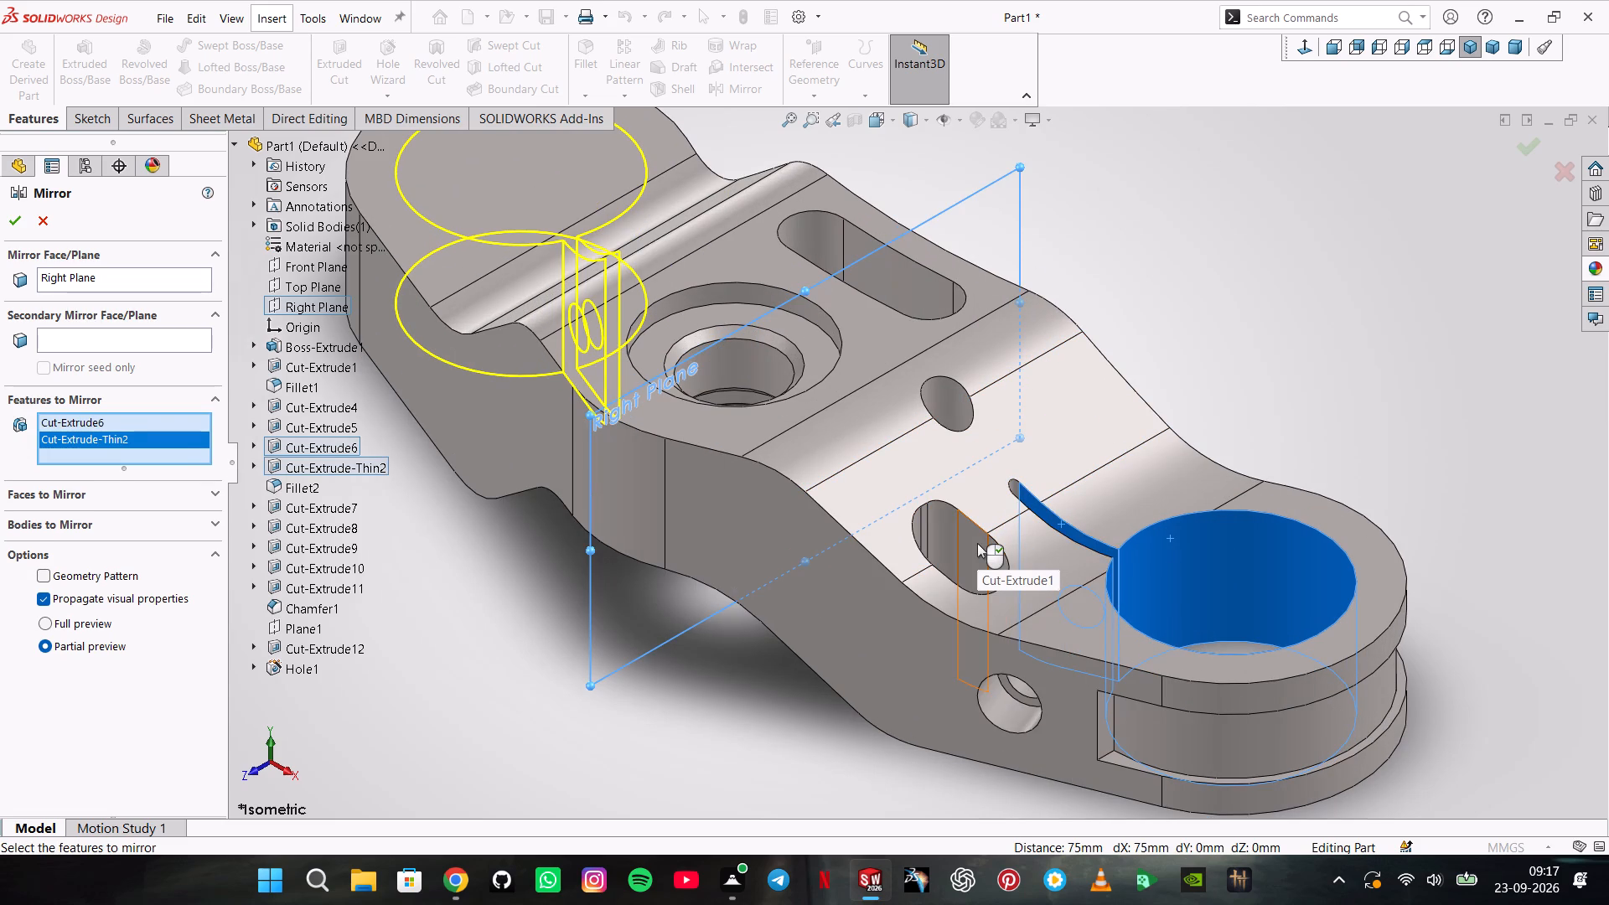
pyautogui.click(977, 543)
pyautogui.click(949, 401)
pyautogui.moveTo(781, 590); pyautogui.dragTo(781, 588, button='middle')
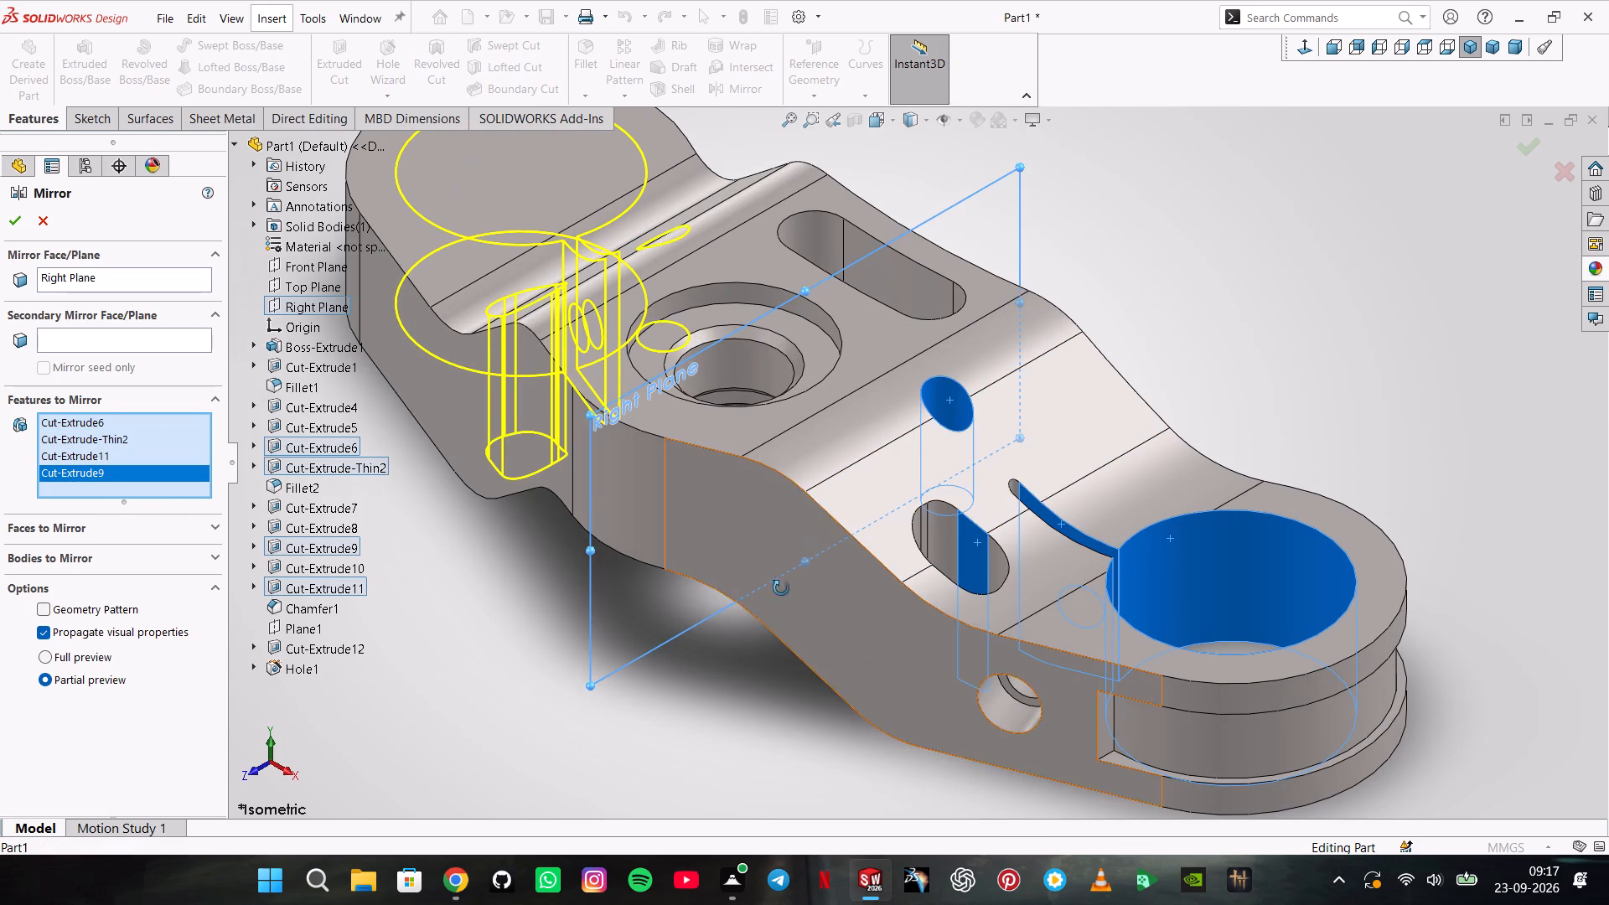
pyautogui.moveTo(781, 588); pyautogui.dragTo(899, 364, button='middle')
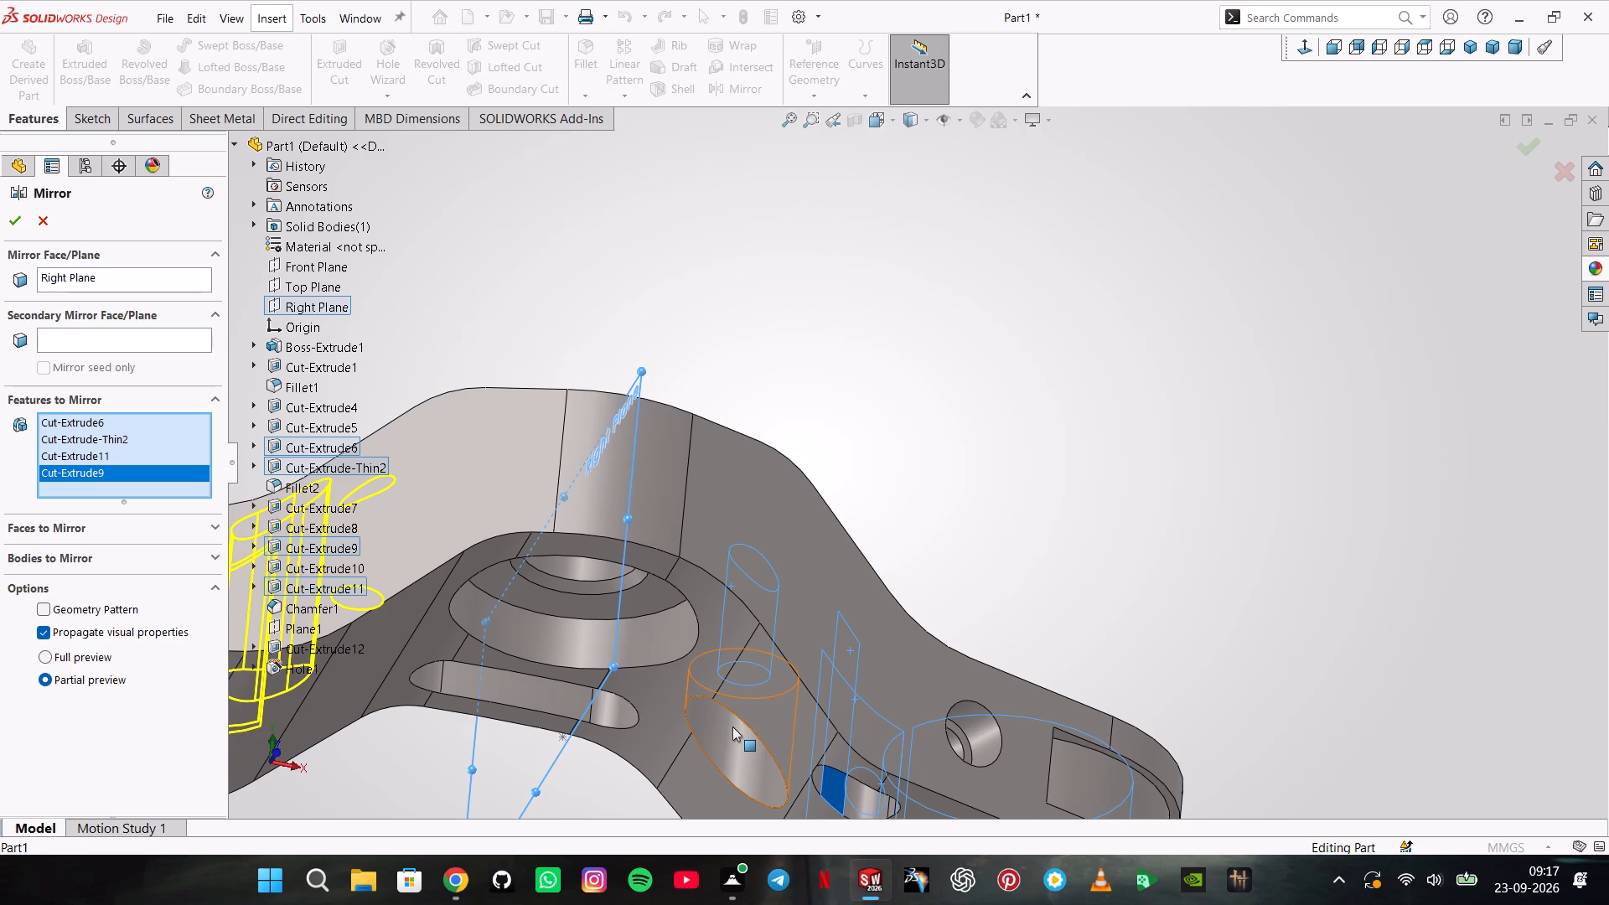
pyautogui.click(732, 727)
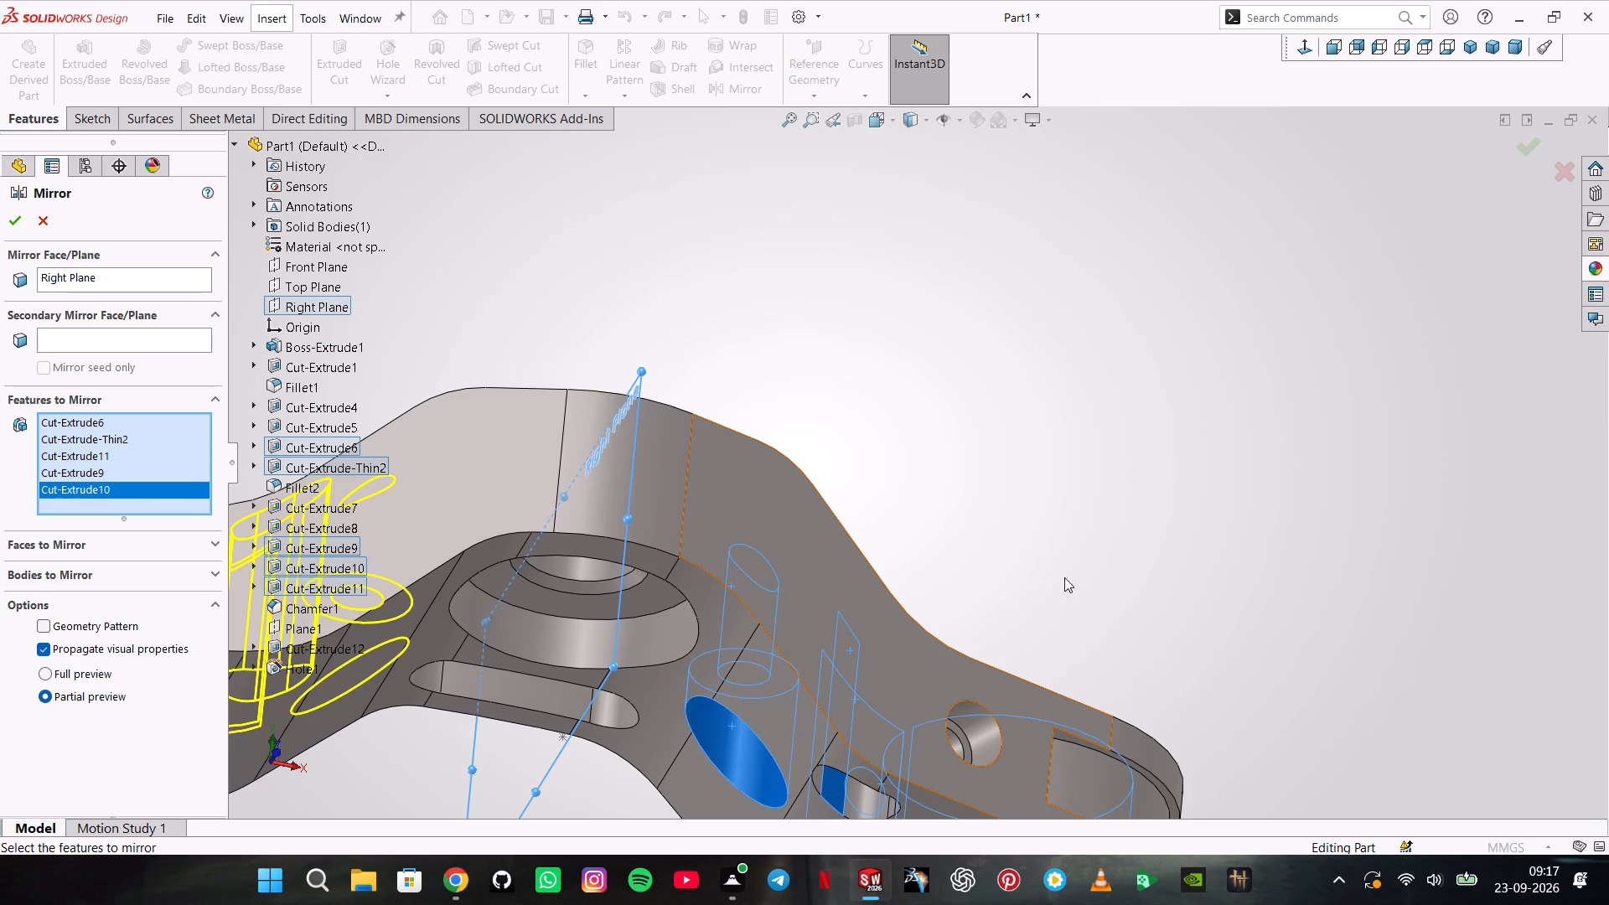
pyautogui.moveTo(1075, 561); pyautogui.dragTo(929, 760, button='middle')
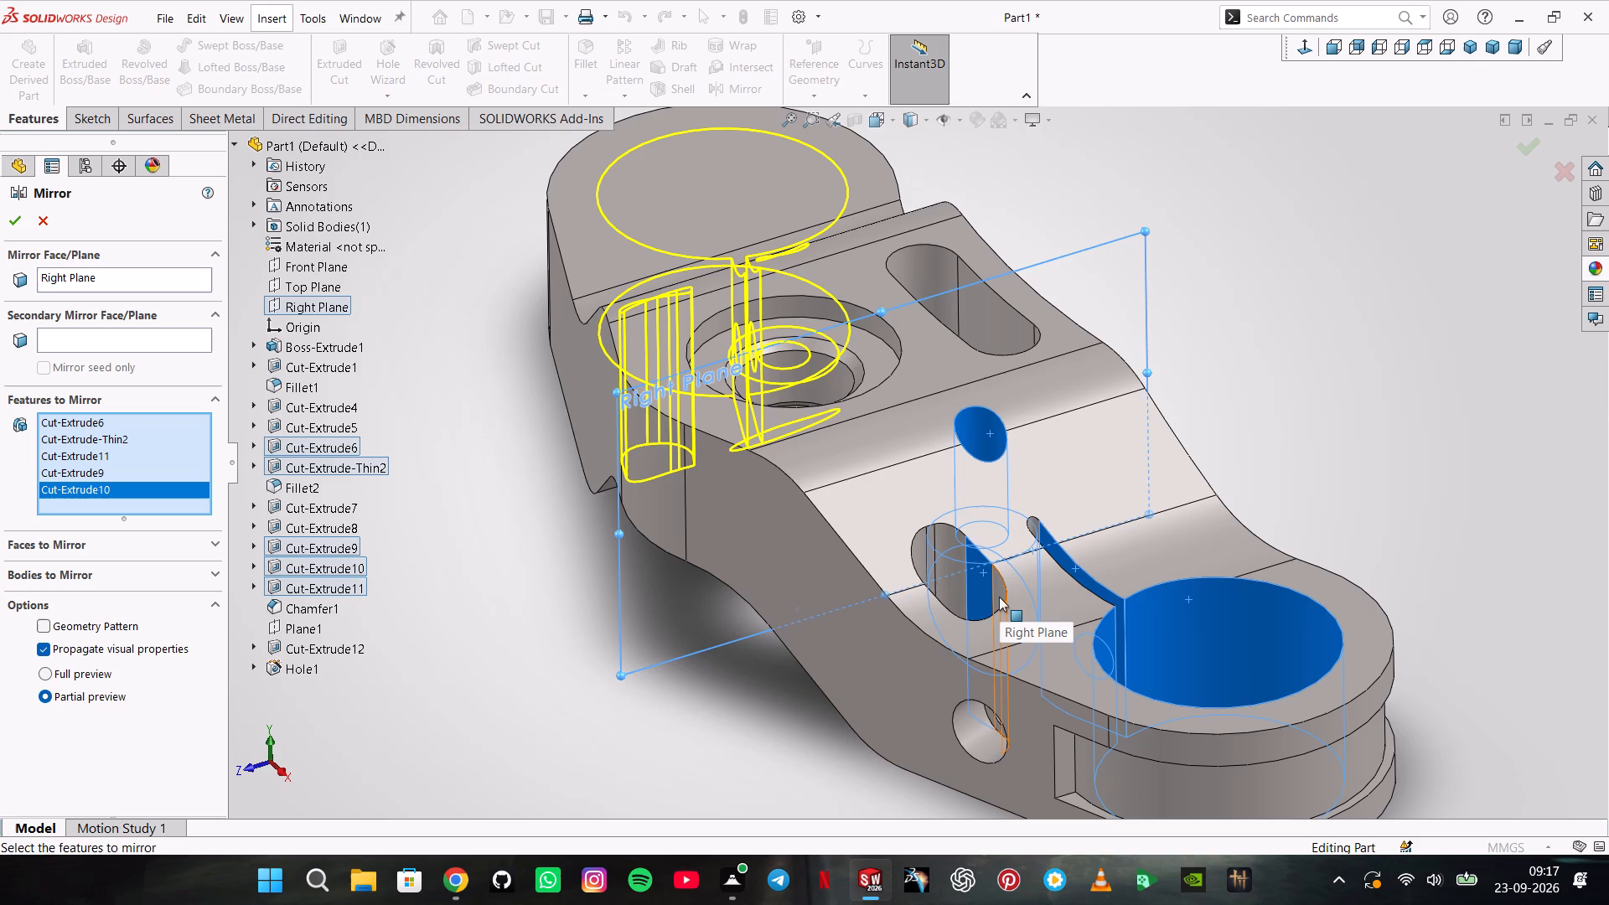
pyautogui.click(965, 722)
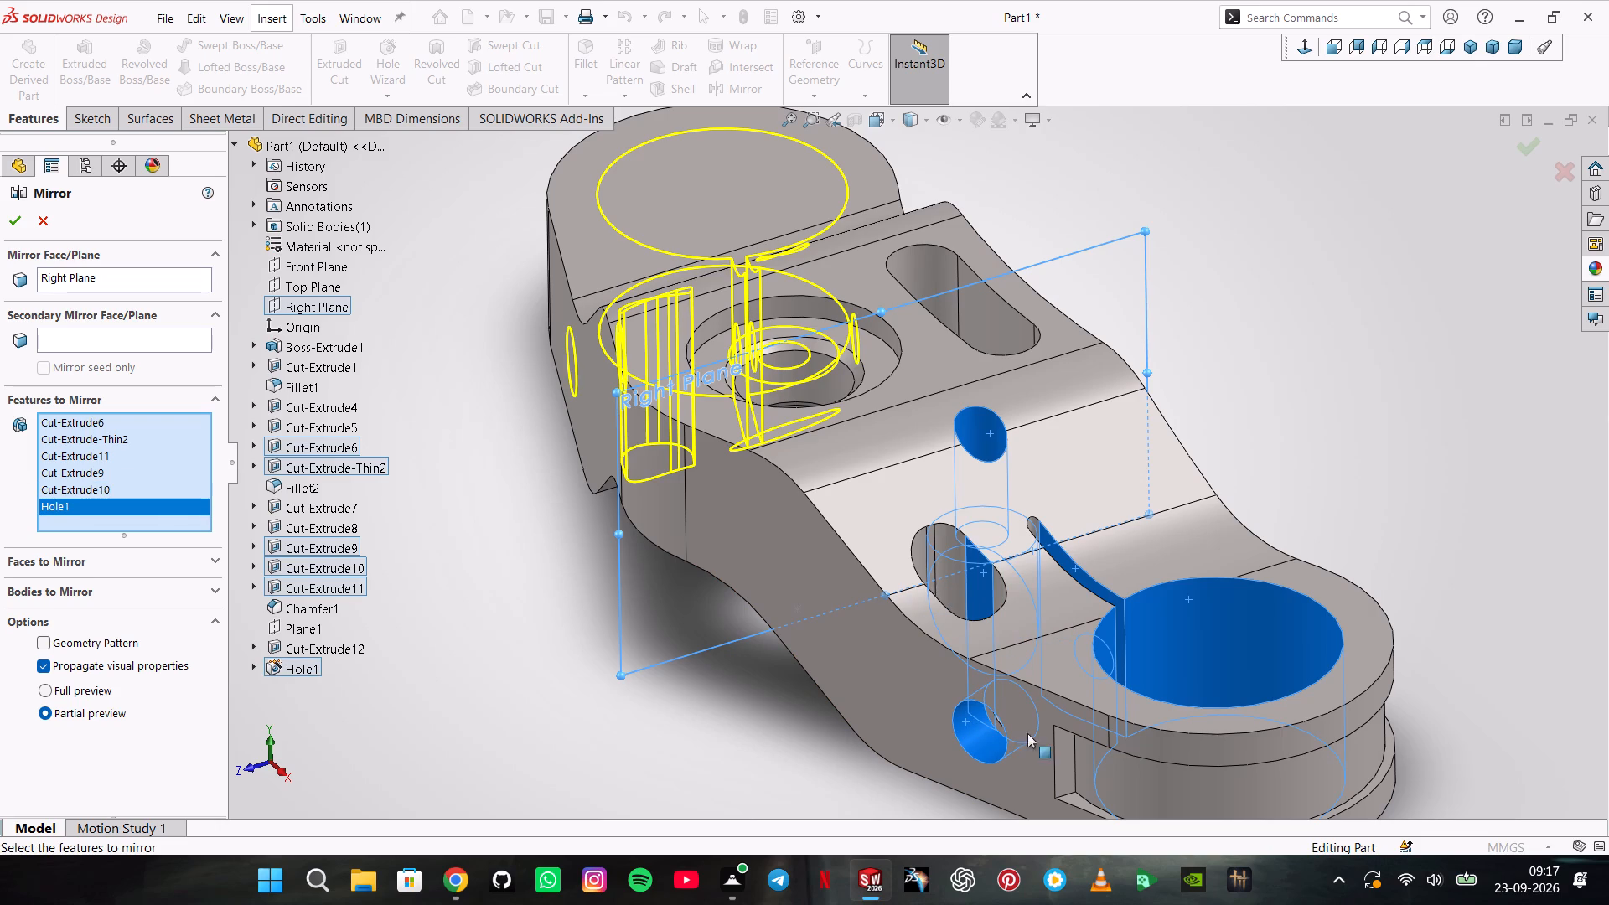
pyautogui.click(1062, 754)
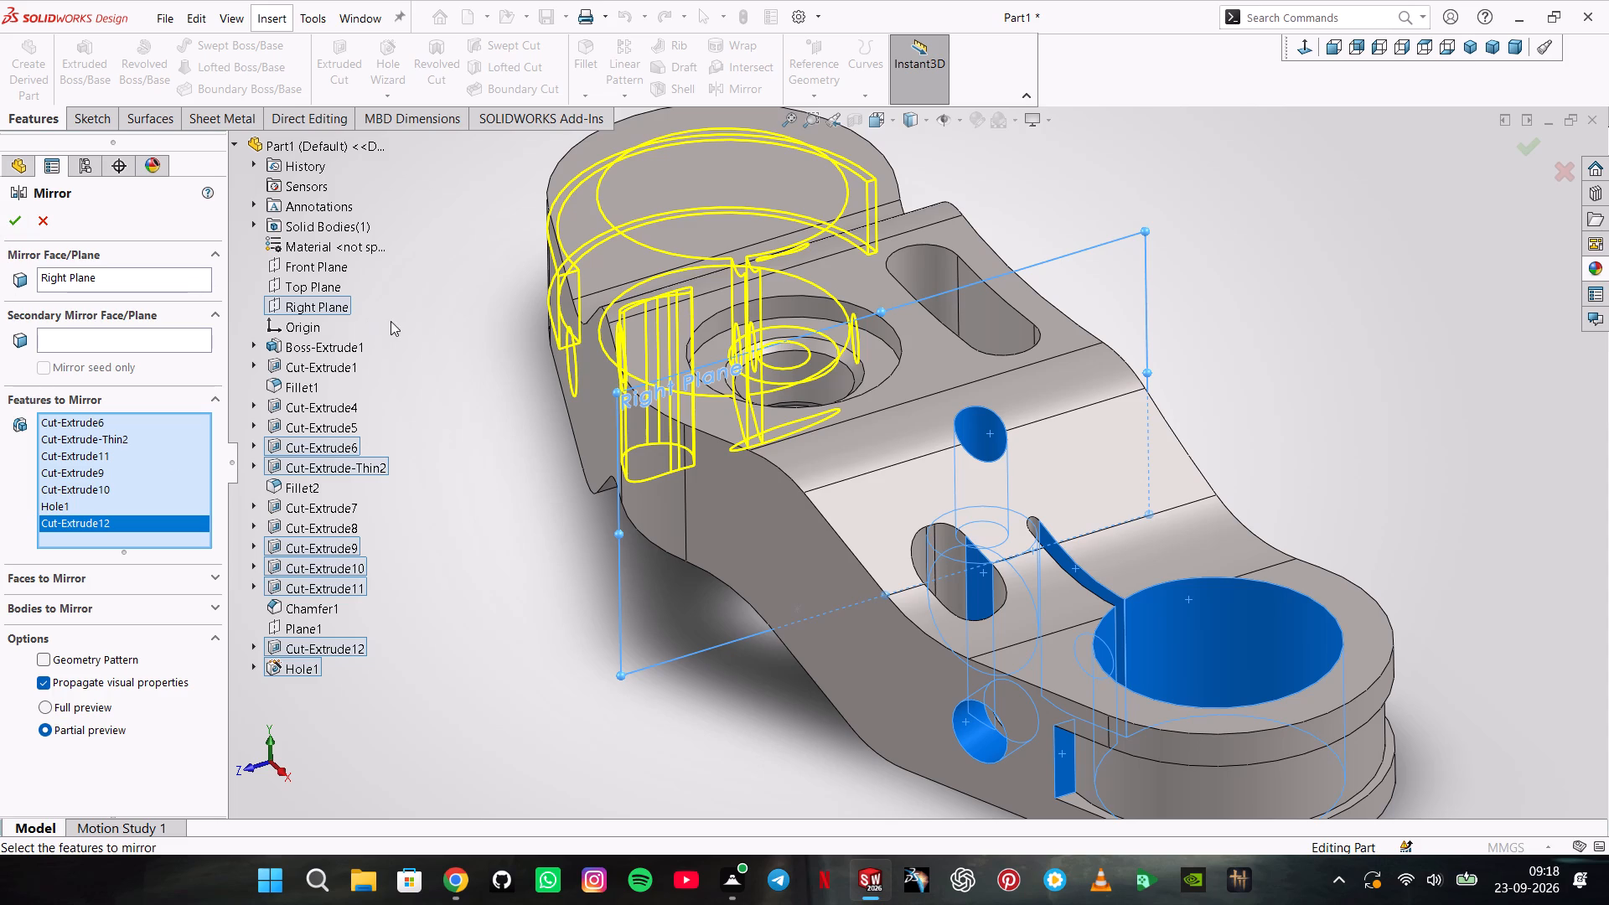
pyautogui.click(309, 488)
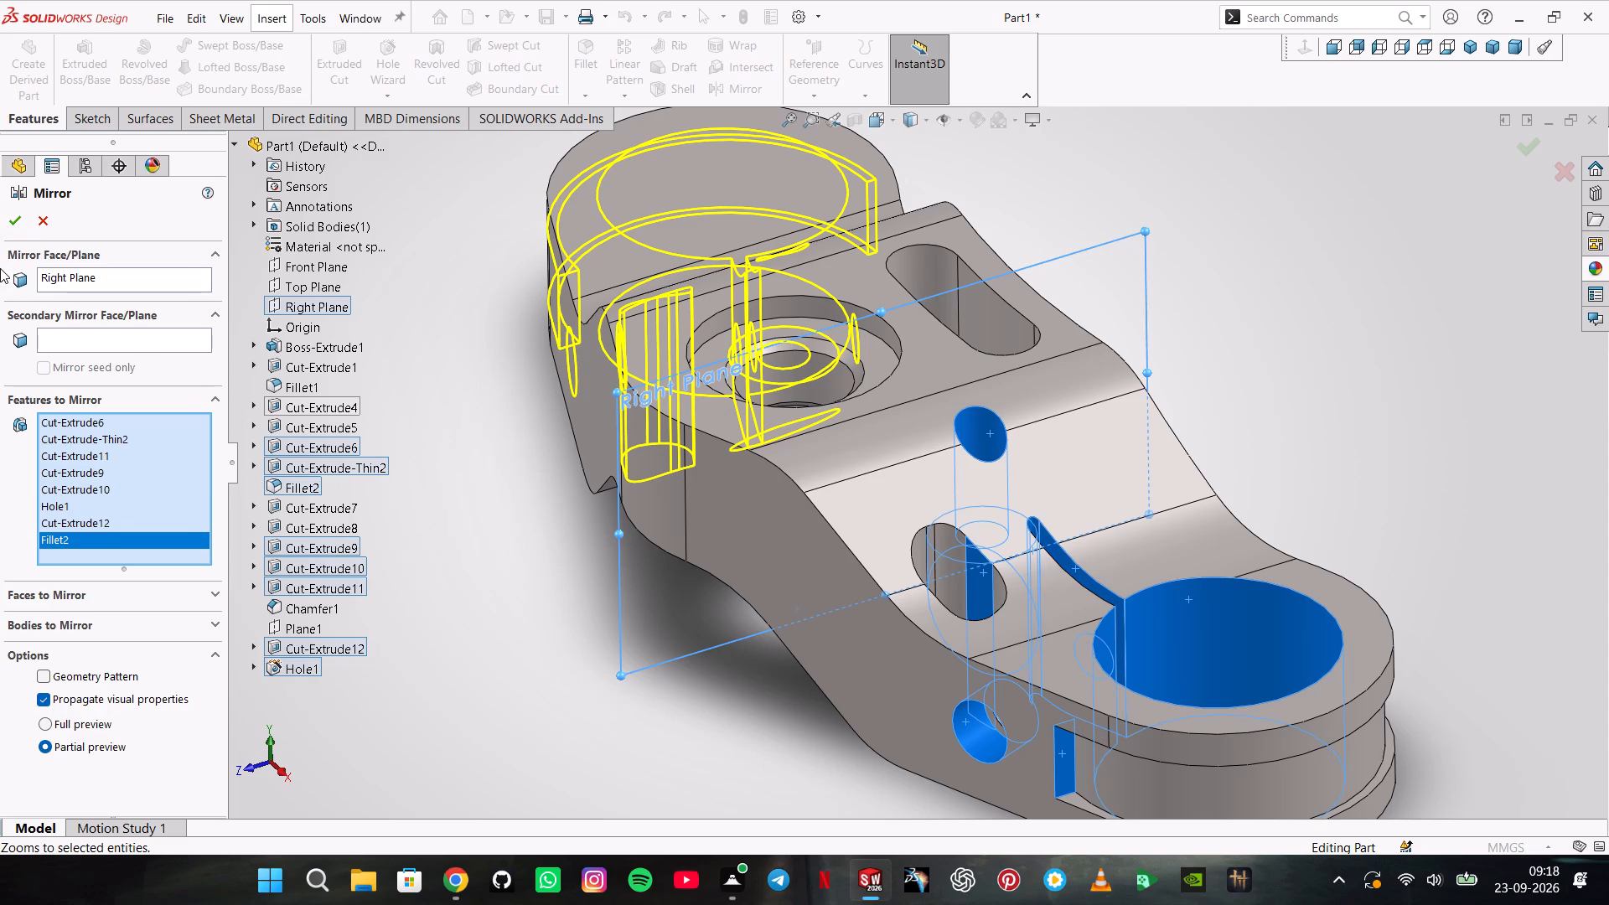
pyautogui.click(14, 220)
# Set up a constant-size 2 mm fillet on the walls of the long central slot, the two sloped-face slots and the central counterbore.
pyautogui.moveTo(471, 406); pyautogui.dragTo(535, 473, button='middle')
pyautogui.click(1481, 53)
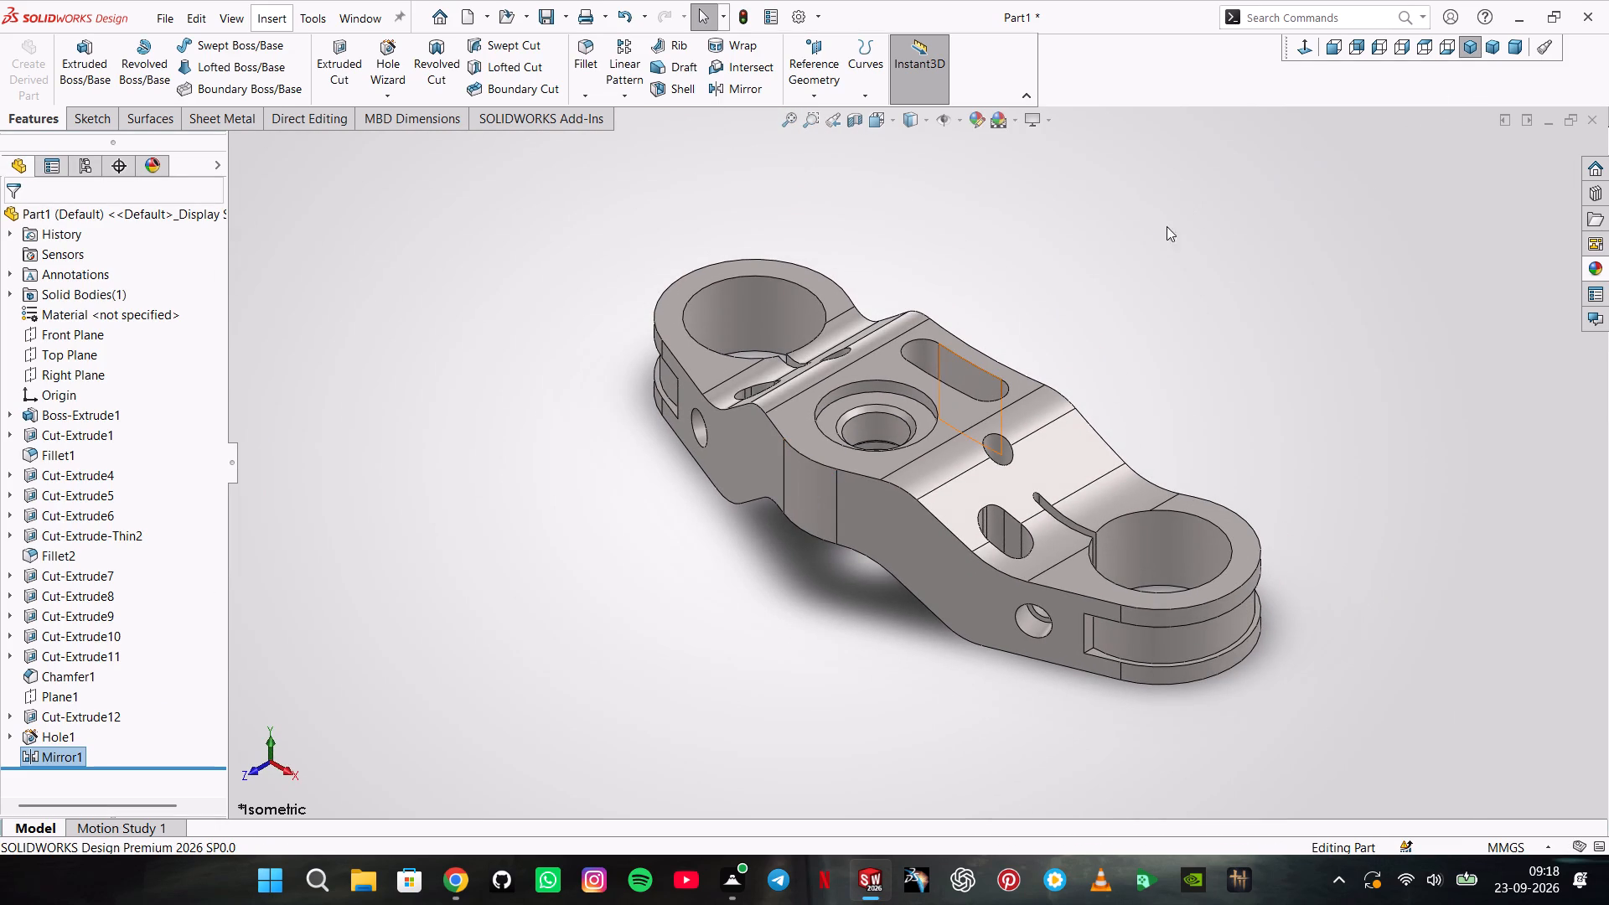
pyautogui.middleClick(687, 516)
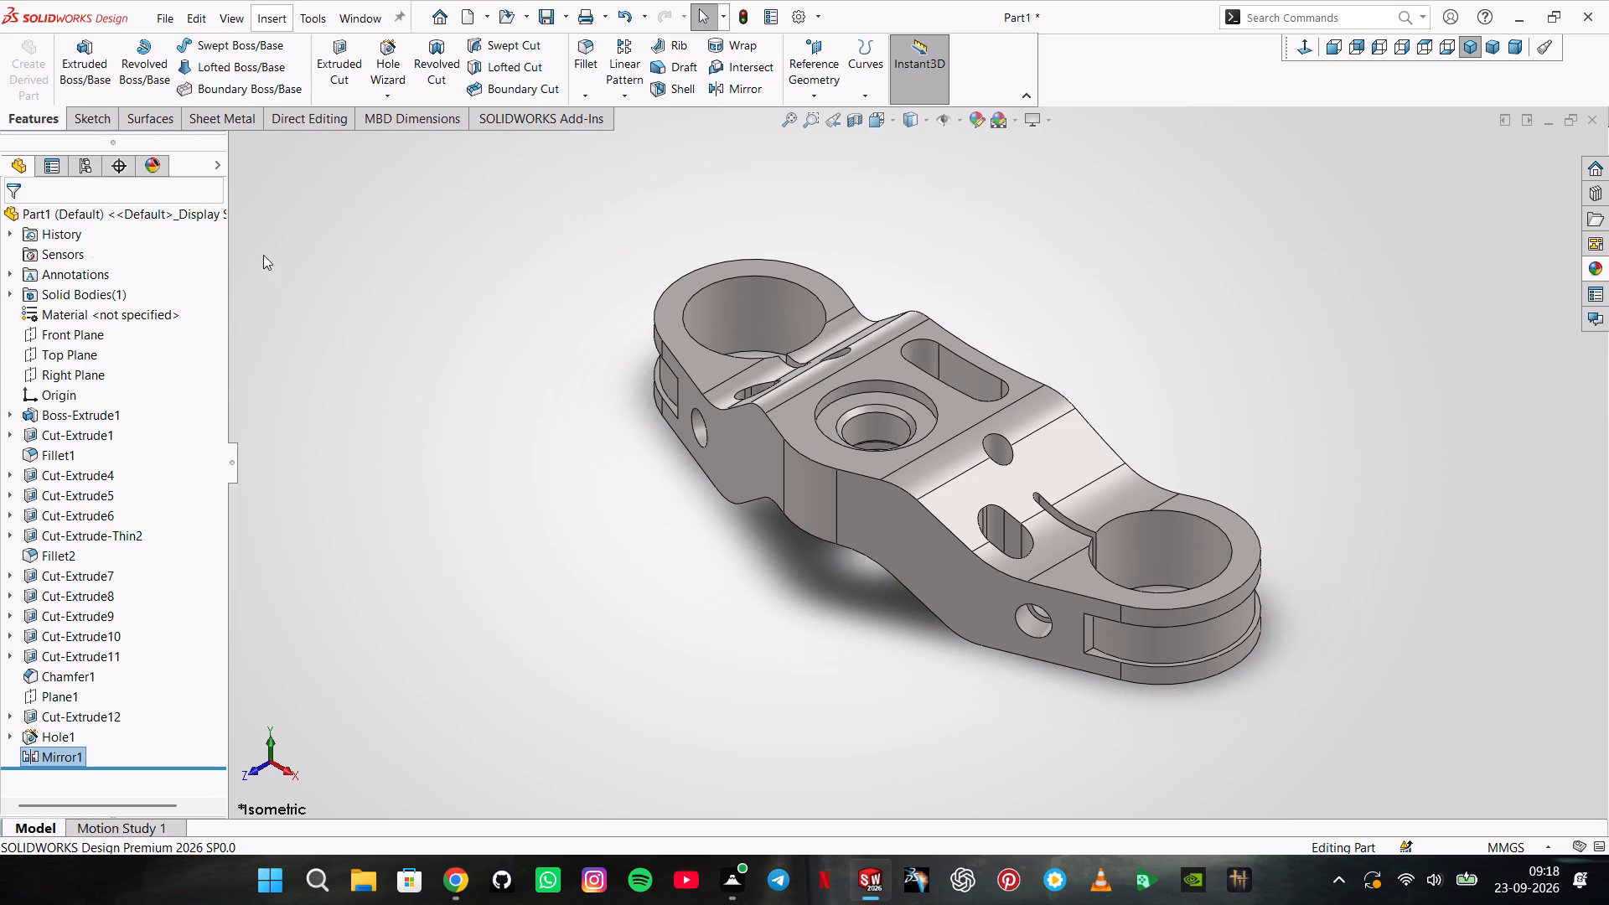
pyautogui.click(576, 46)
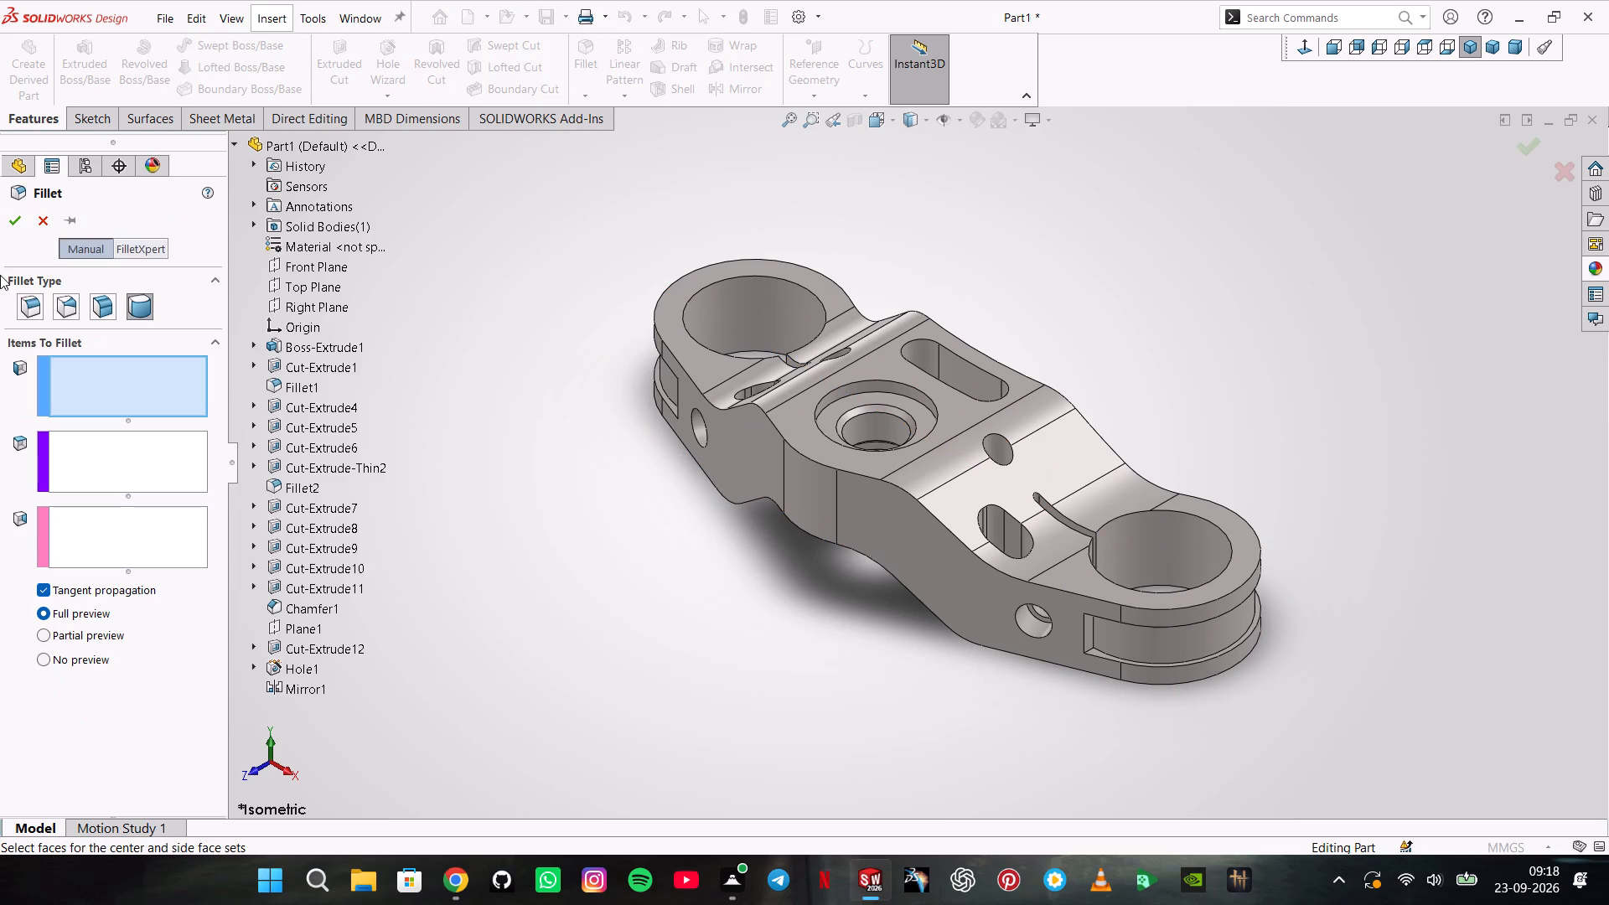
pyautogui.click(23, 303)
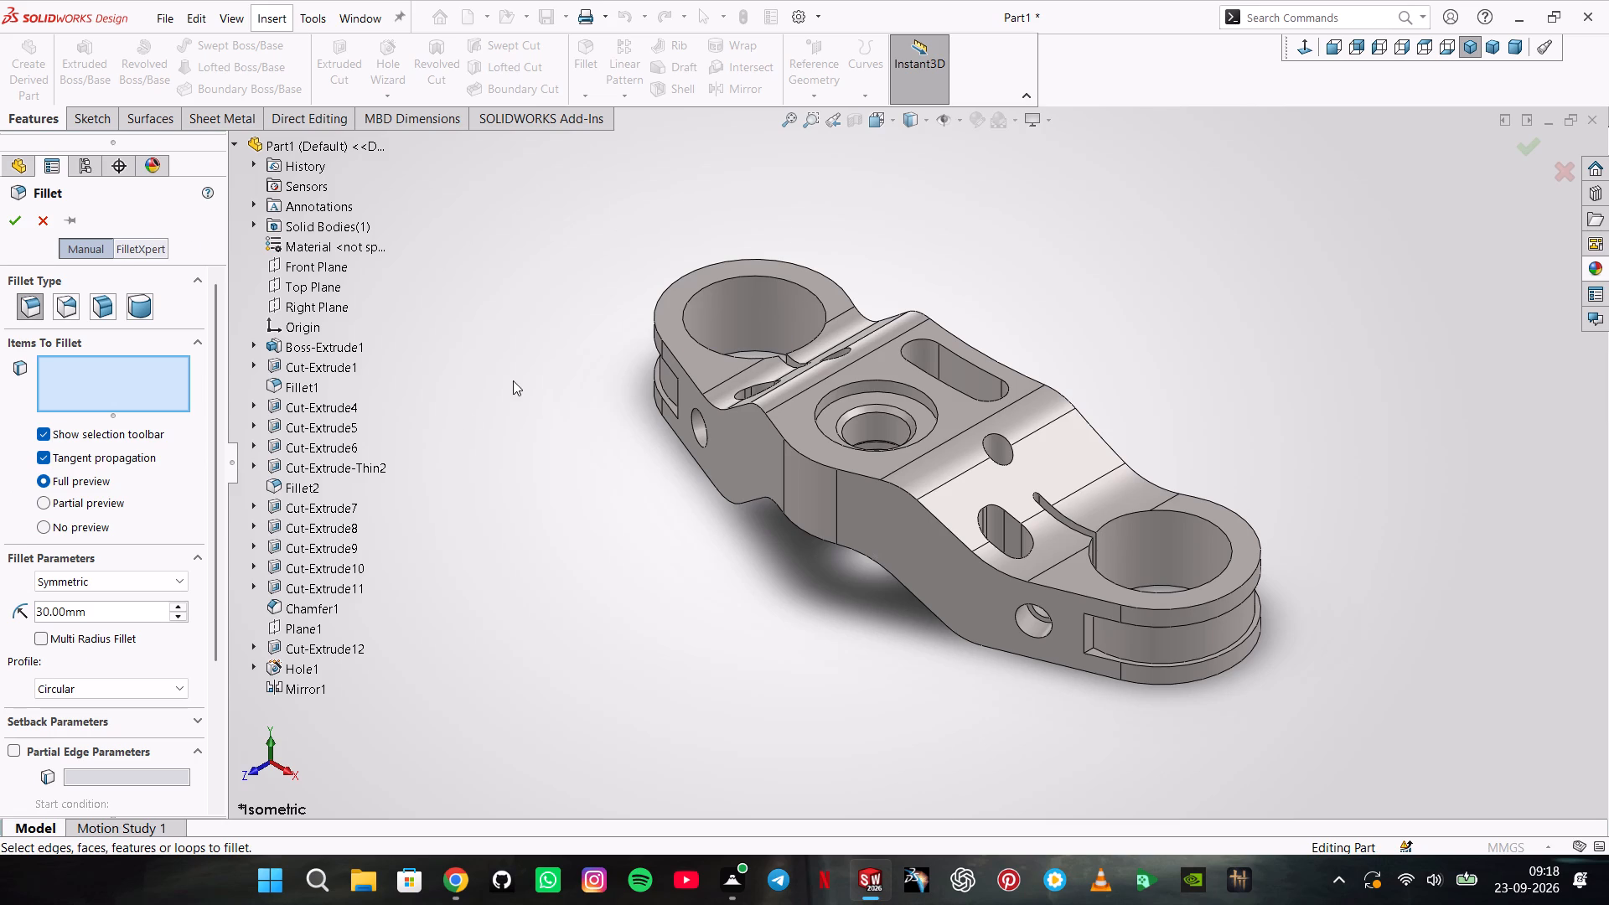
pyautogui.doubleClick(156, 605)
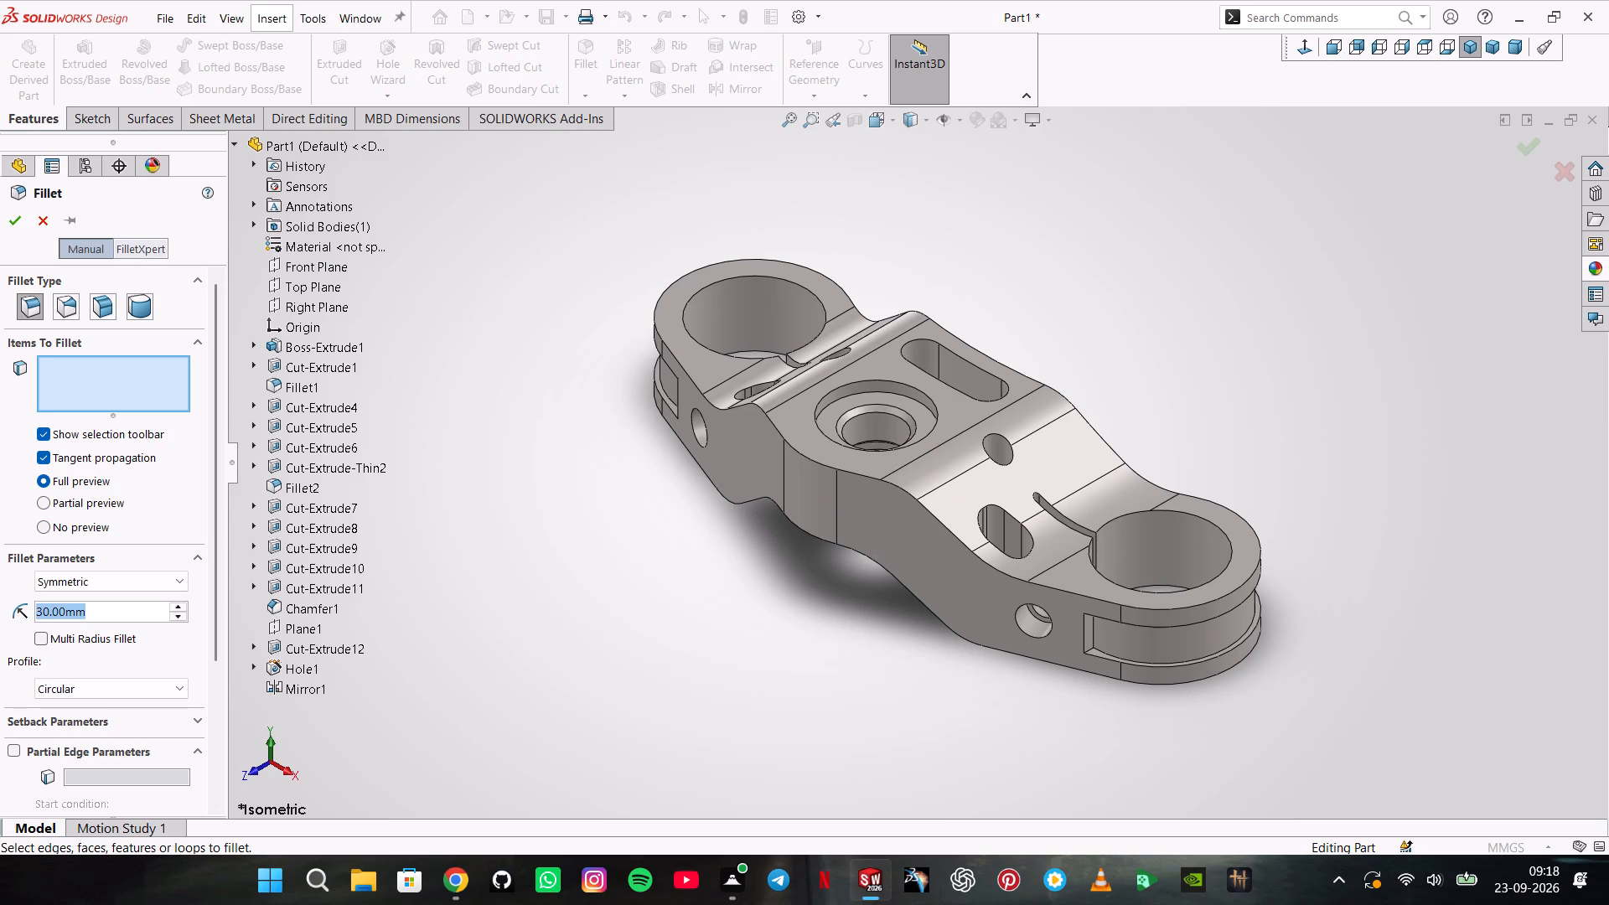
pyautogui.press('2')
pyautogui.press('Return')
pyautogui.click(957, 370)
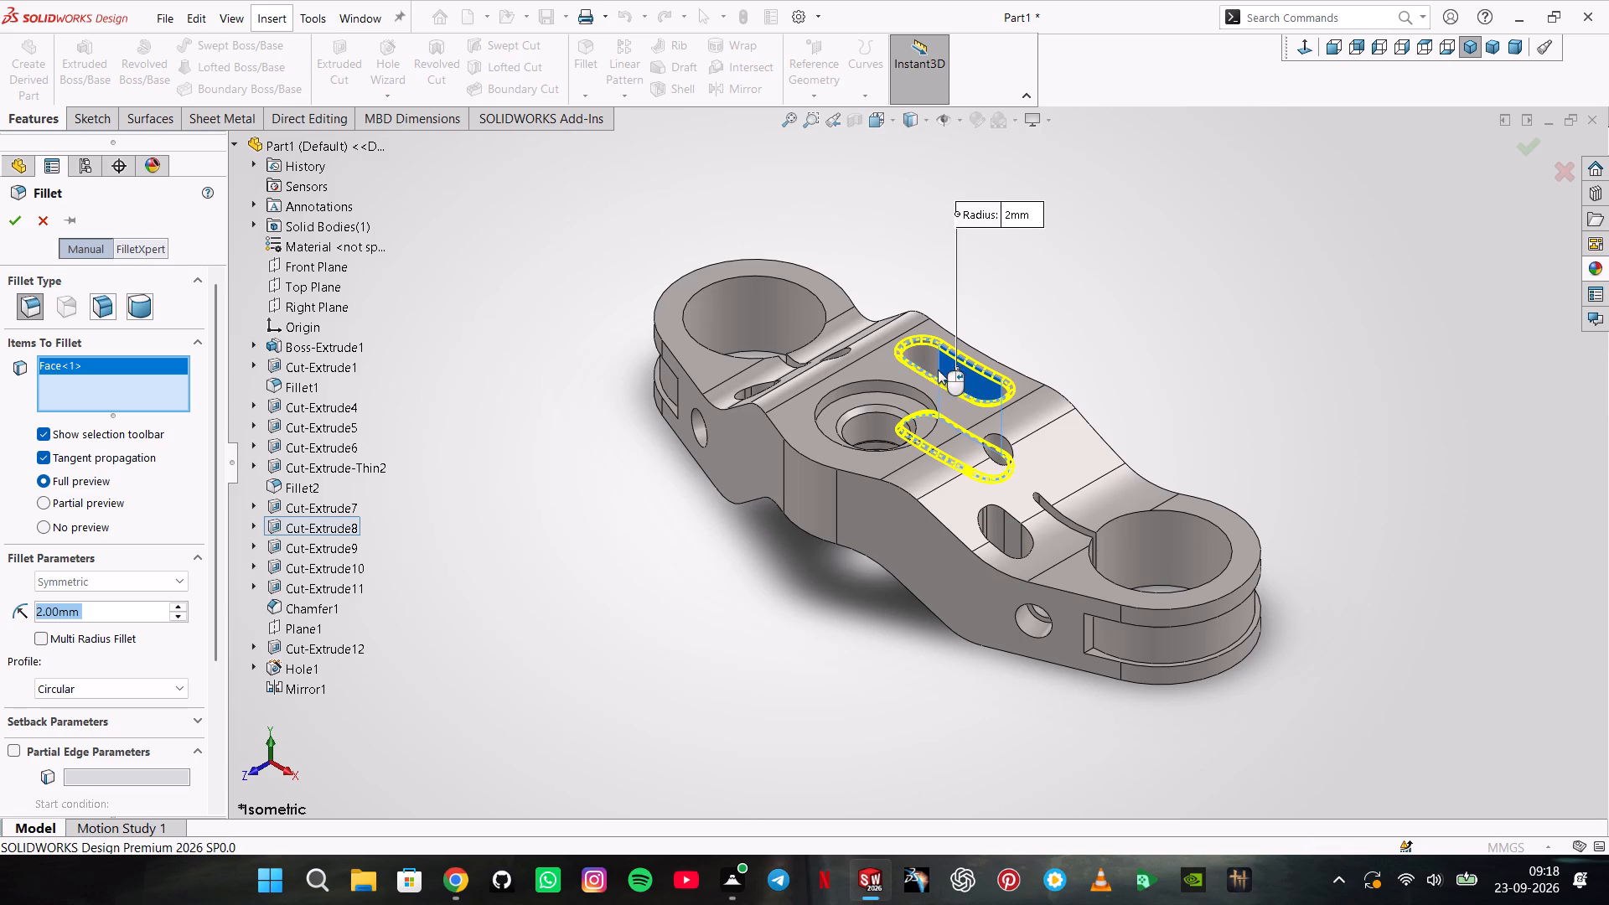
pyautogui.moveTo(742, 367); pyautogui.dragTo(771, 427, button='middle')
pyautogui.click(753, 381)
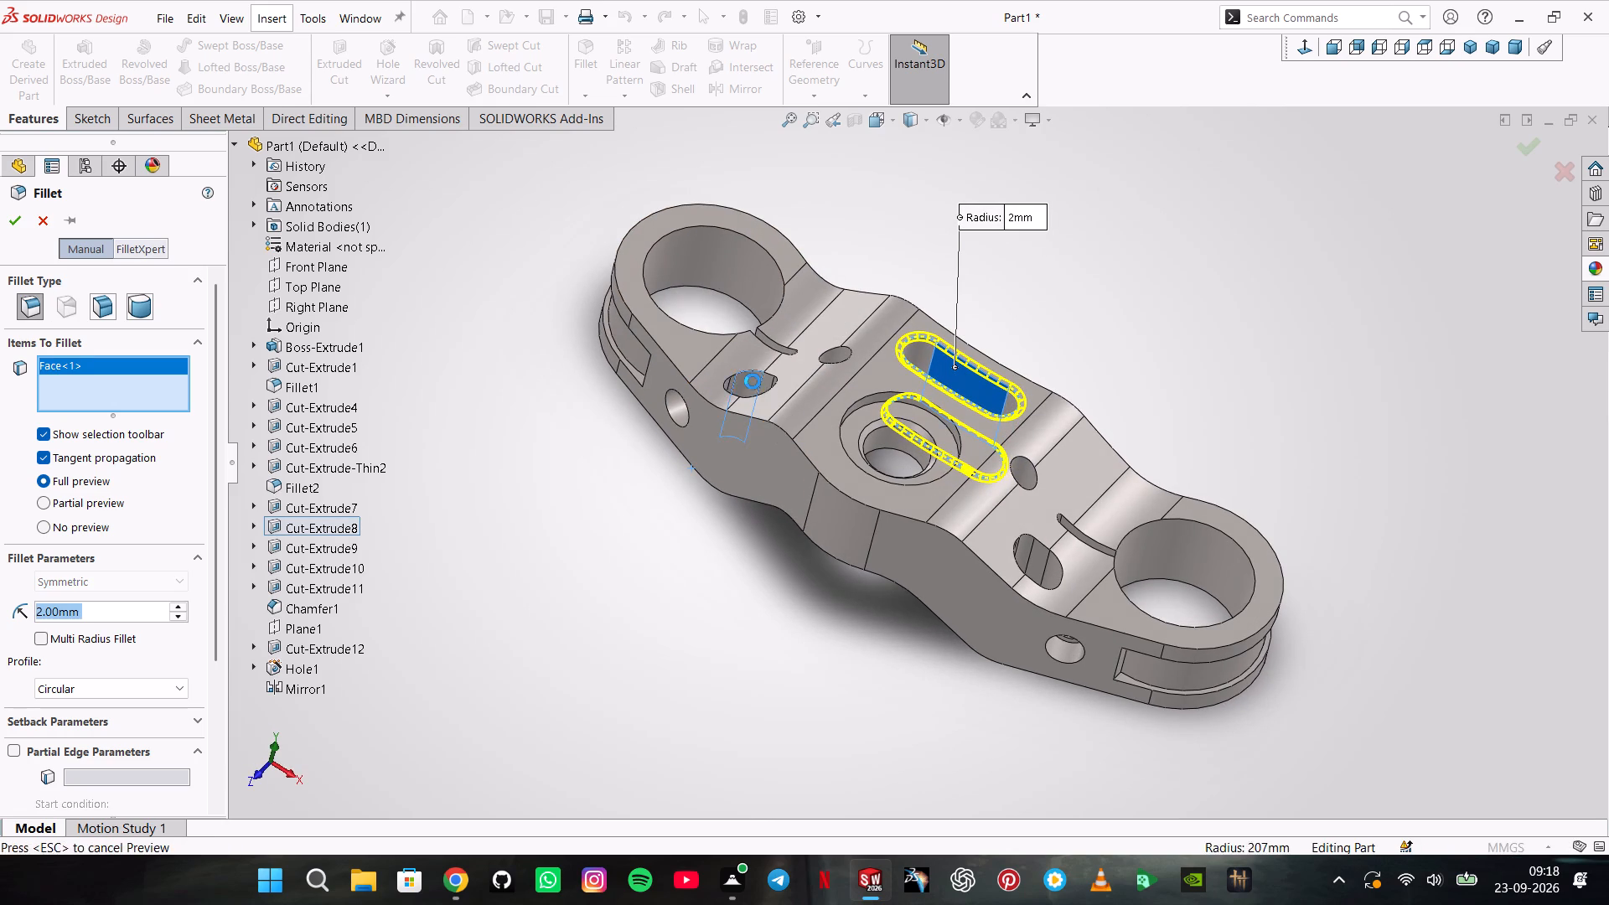
pyautogui.click(1022, 551)
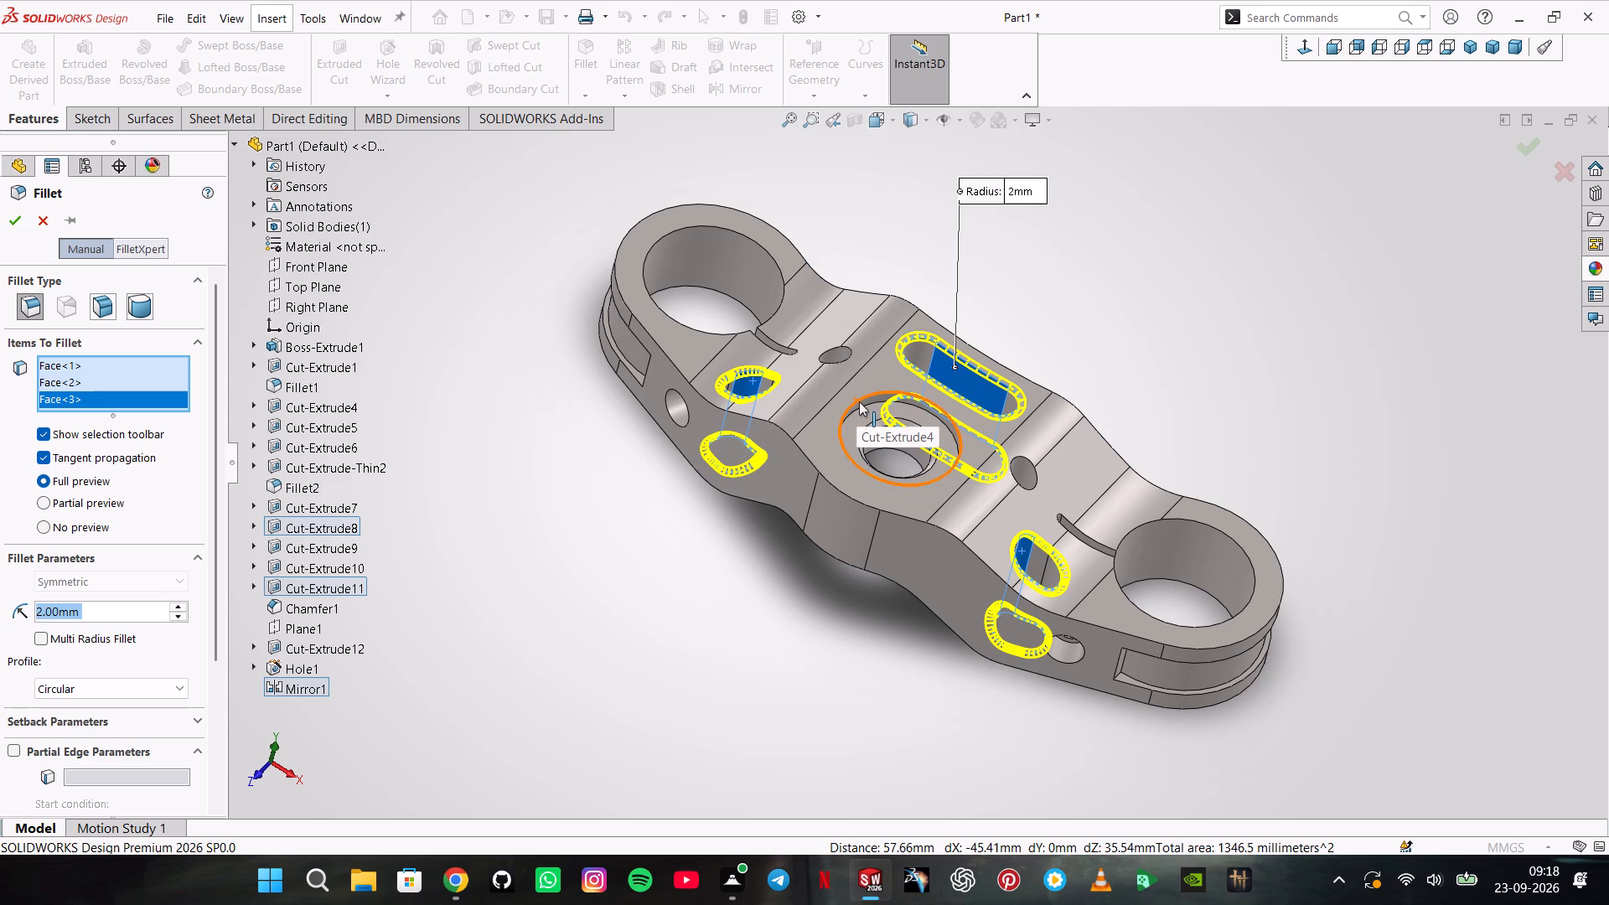
pyautogui.click(863, 402)
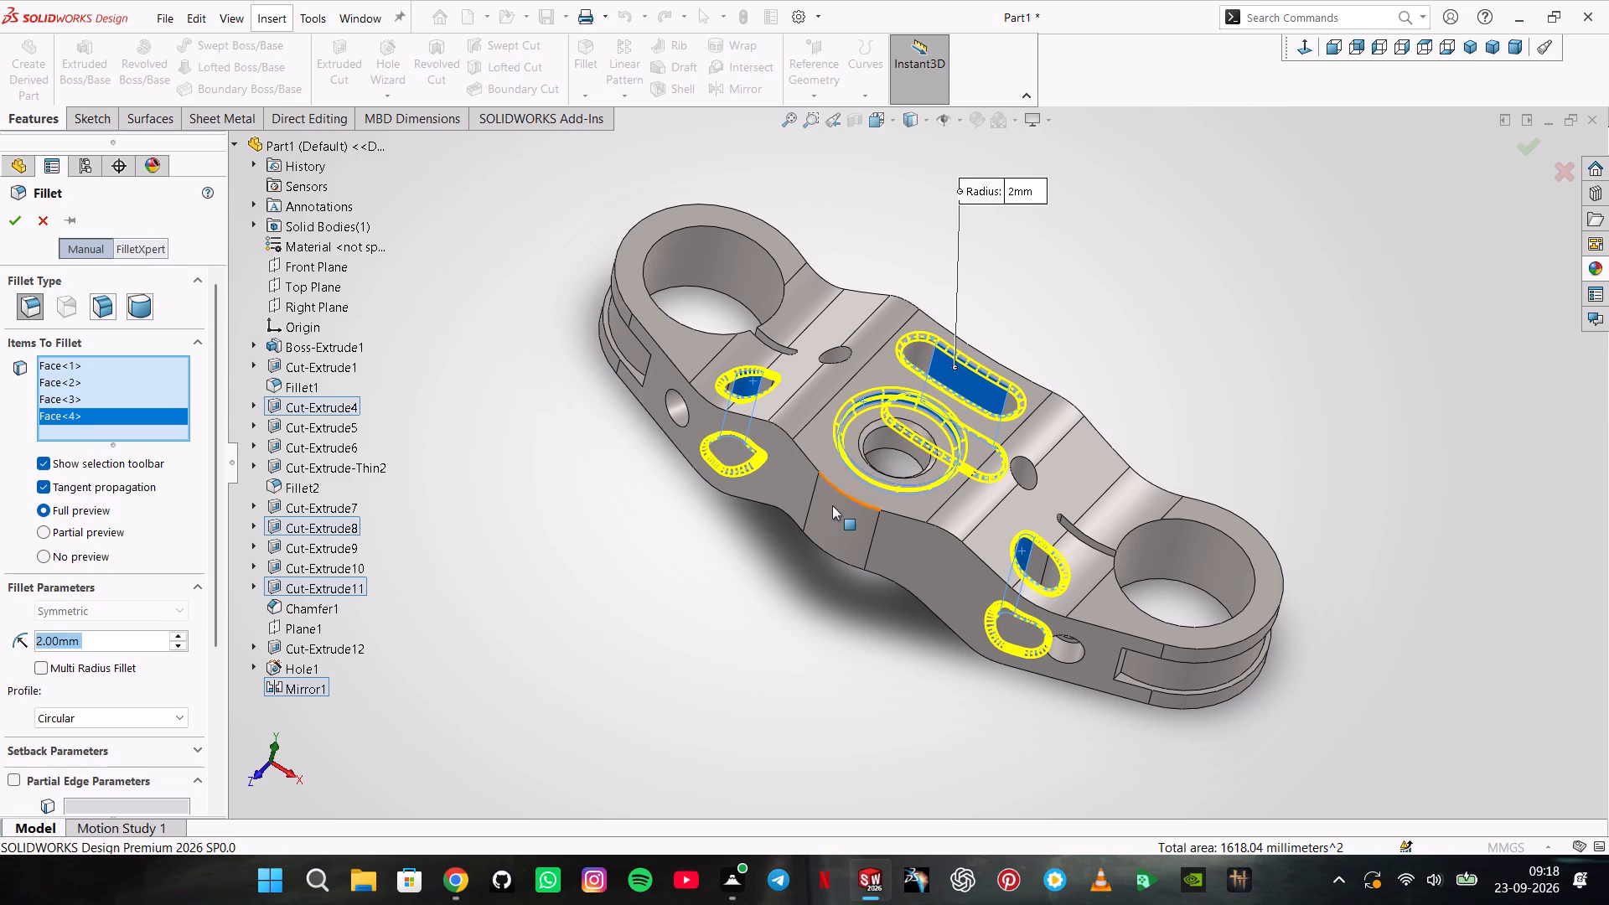
pyautogui.moveTo(832, 505); pyautogui.dragTo(877, 341, button='middle')
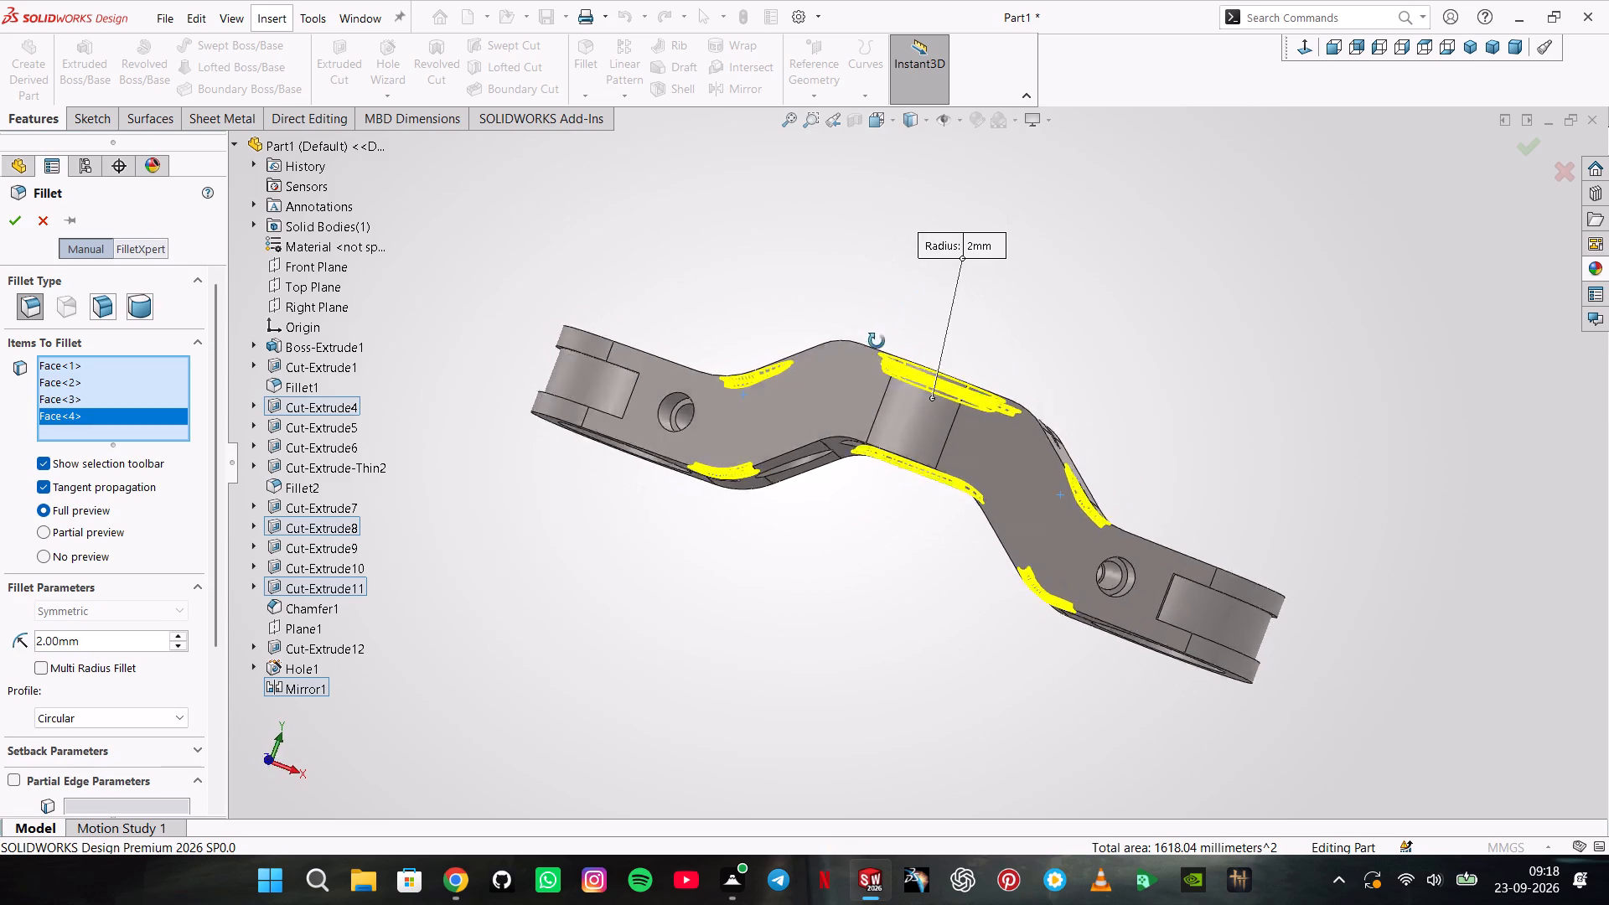
pyautogui.moveTo(877, 341); pyautogui.dragTo(834, 396, button='middle')
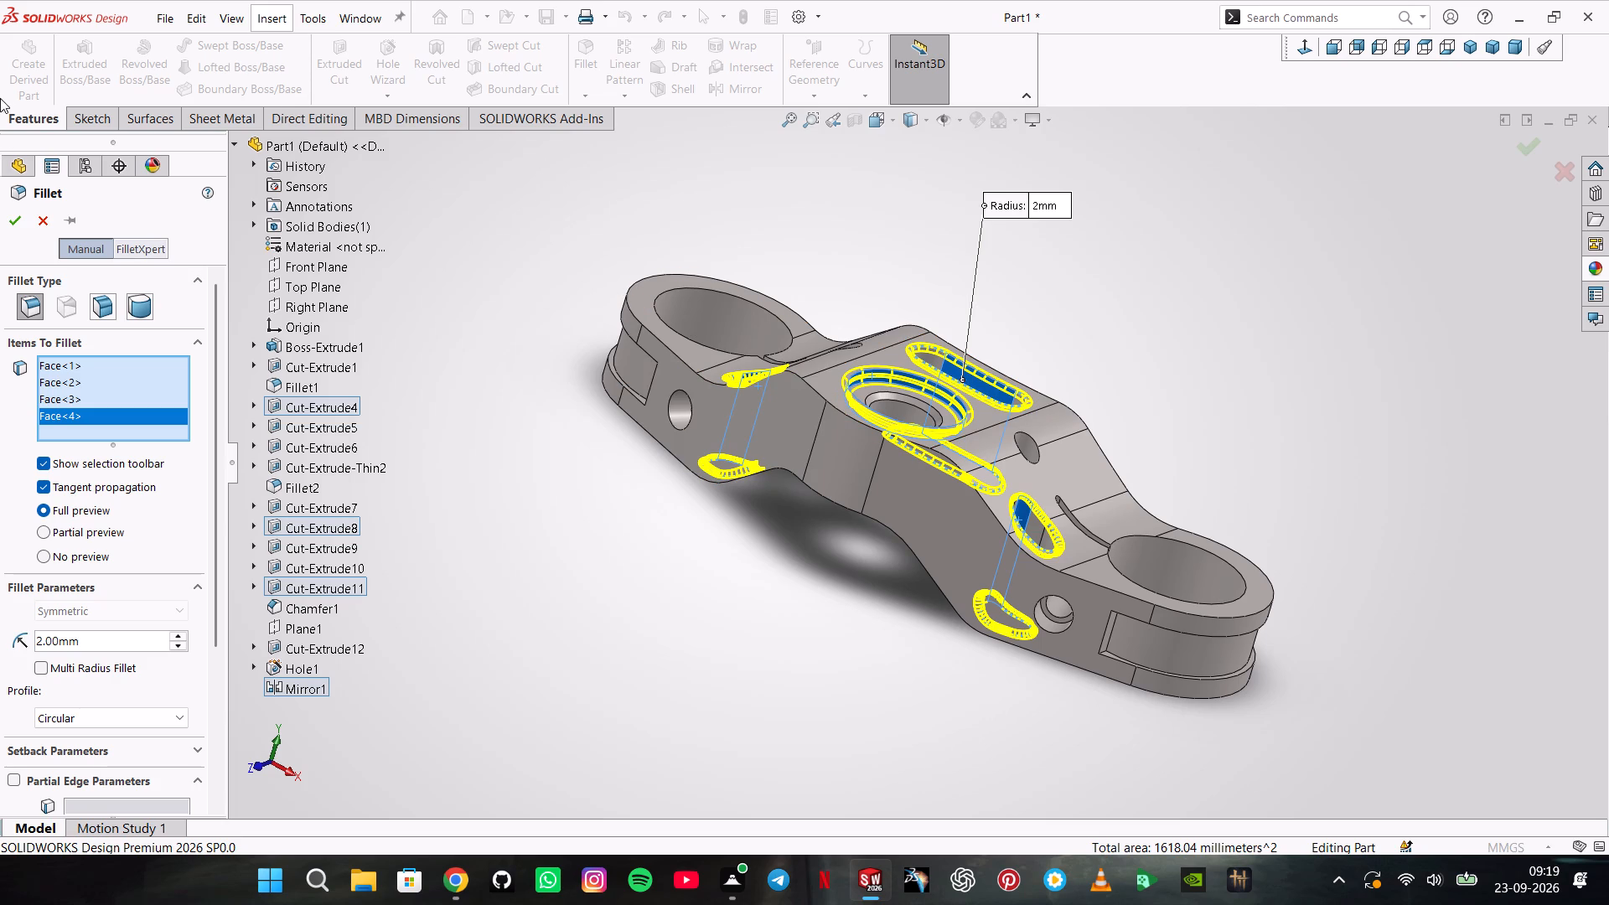
# In the 2 mm fillet, replace the central counterbore face with its rim edge, add the underside recess rim and both outer contour edges, and complete it.
pyautogui.rightClick(94, 420)
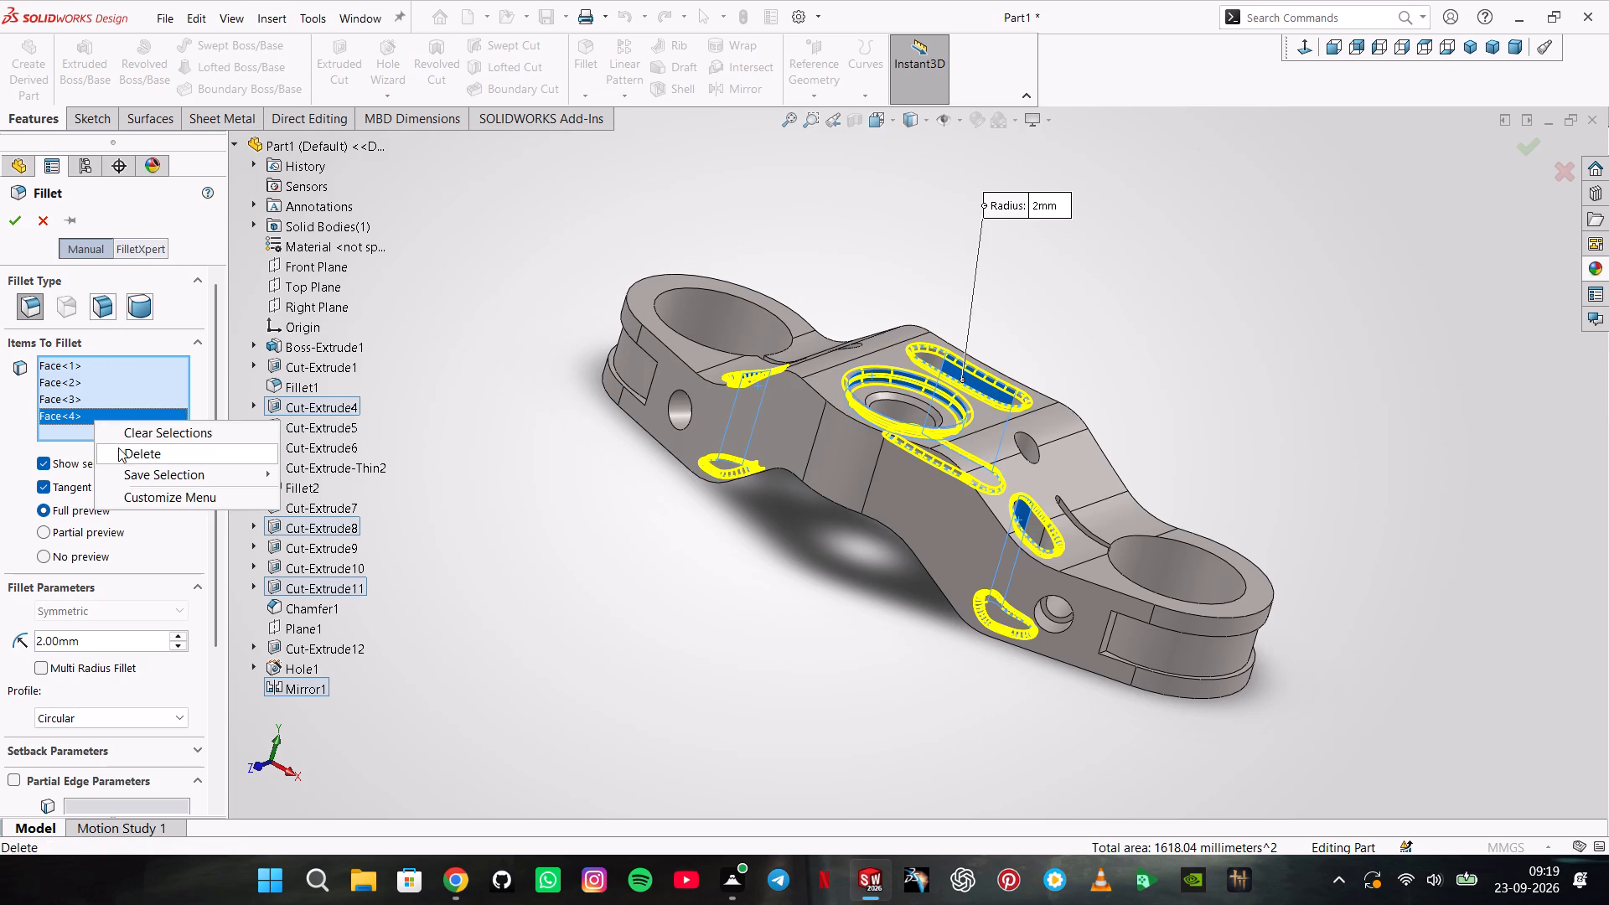
pyautogui.click(118, 447)
pyautogui.click(898, 369)
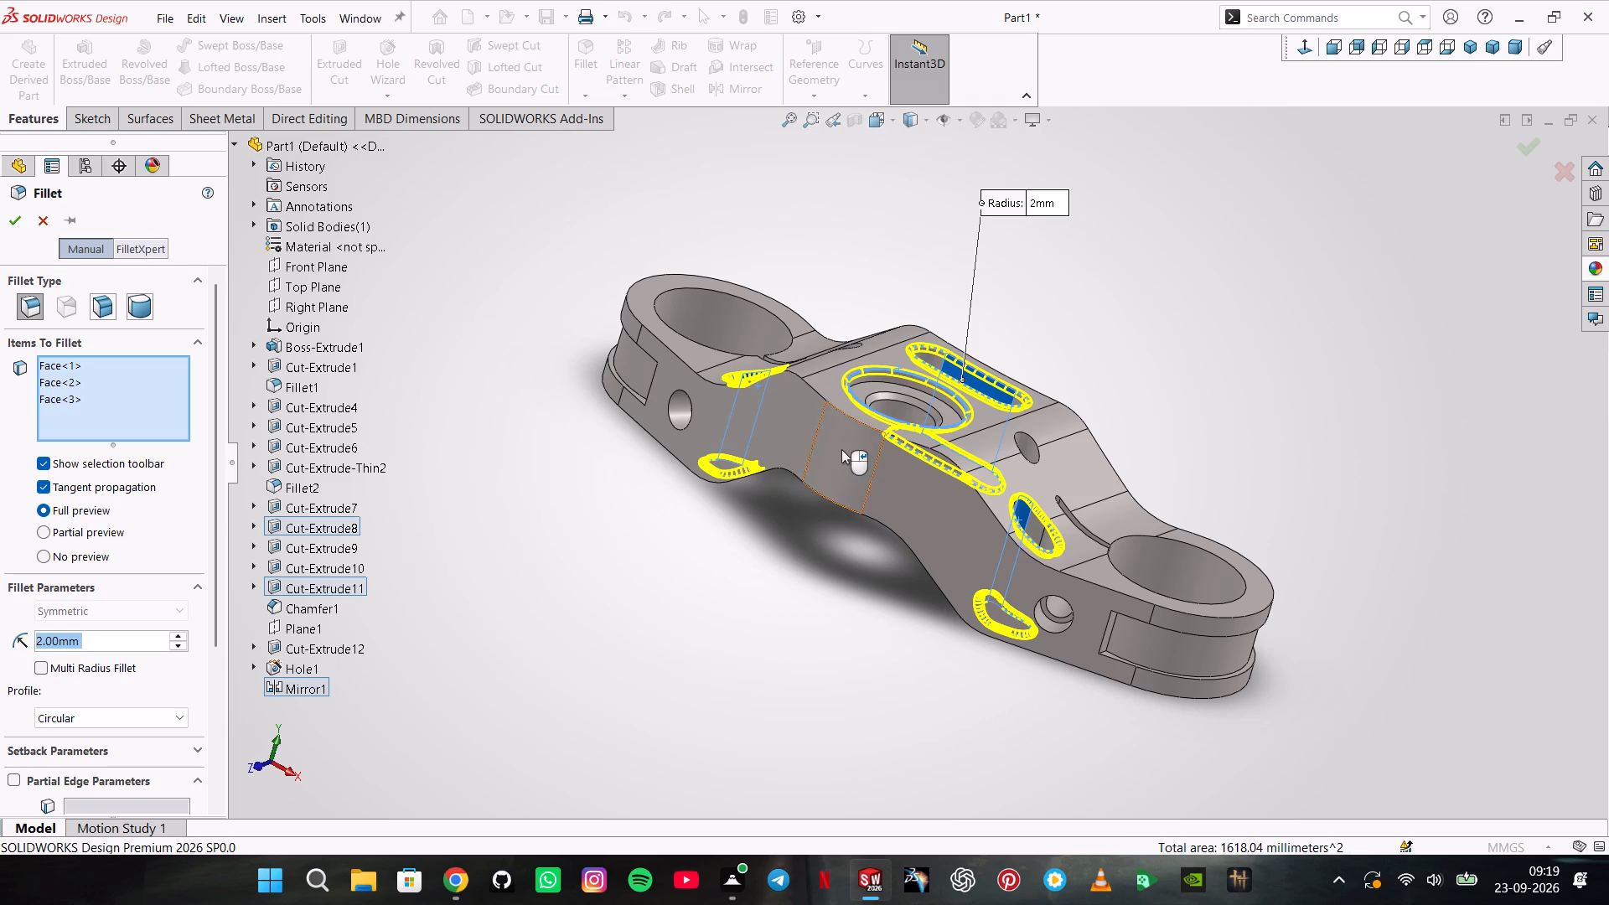
pyautogui.moveTo(849, 440); pyautogui.dragTo(961, 248, button='middle')
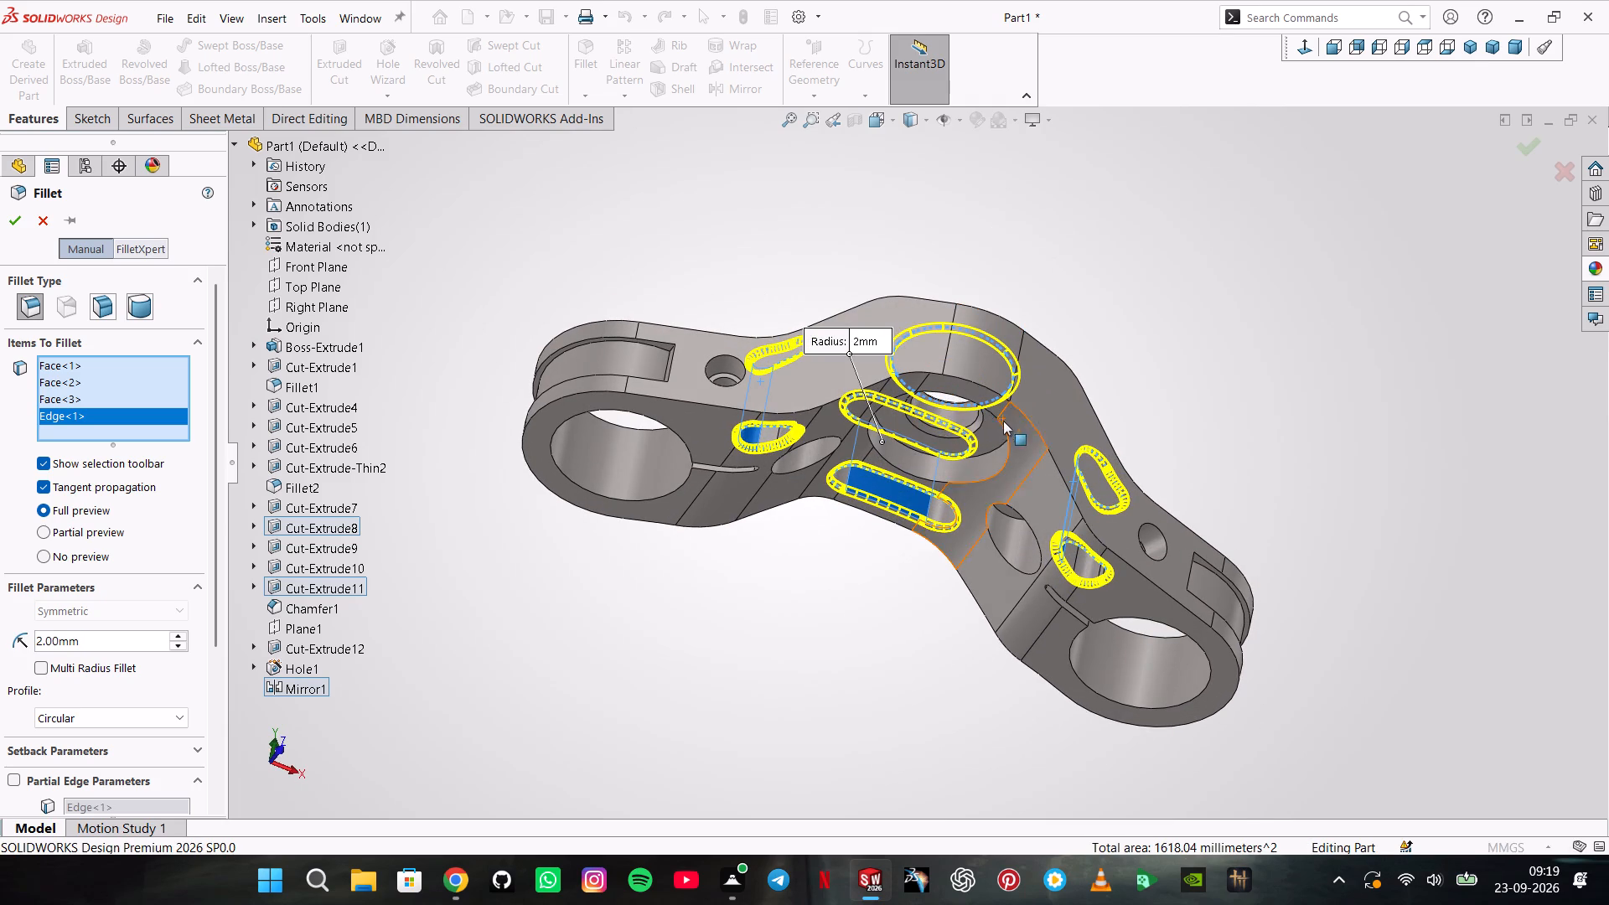
pyautogui.moveTo(913, 408); pyautogui.dragTo(915, 317, button='middle')
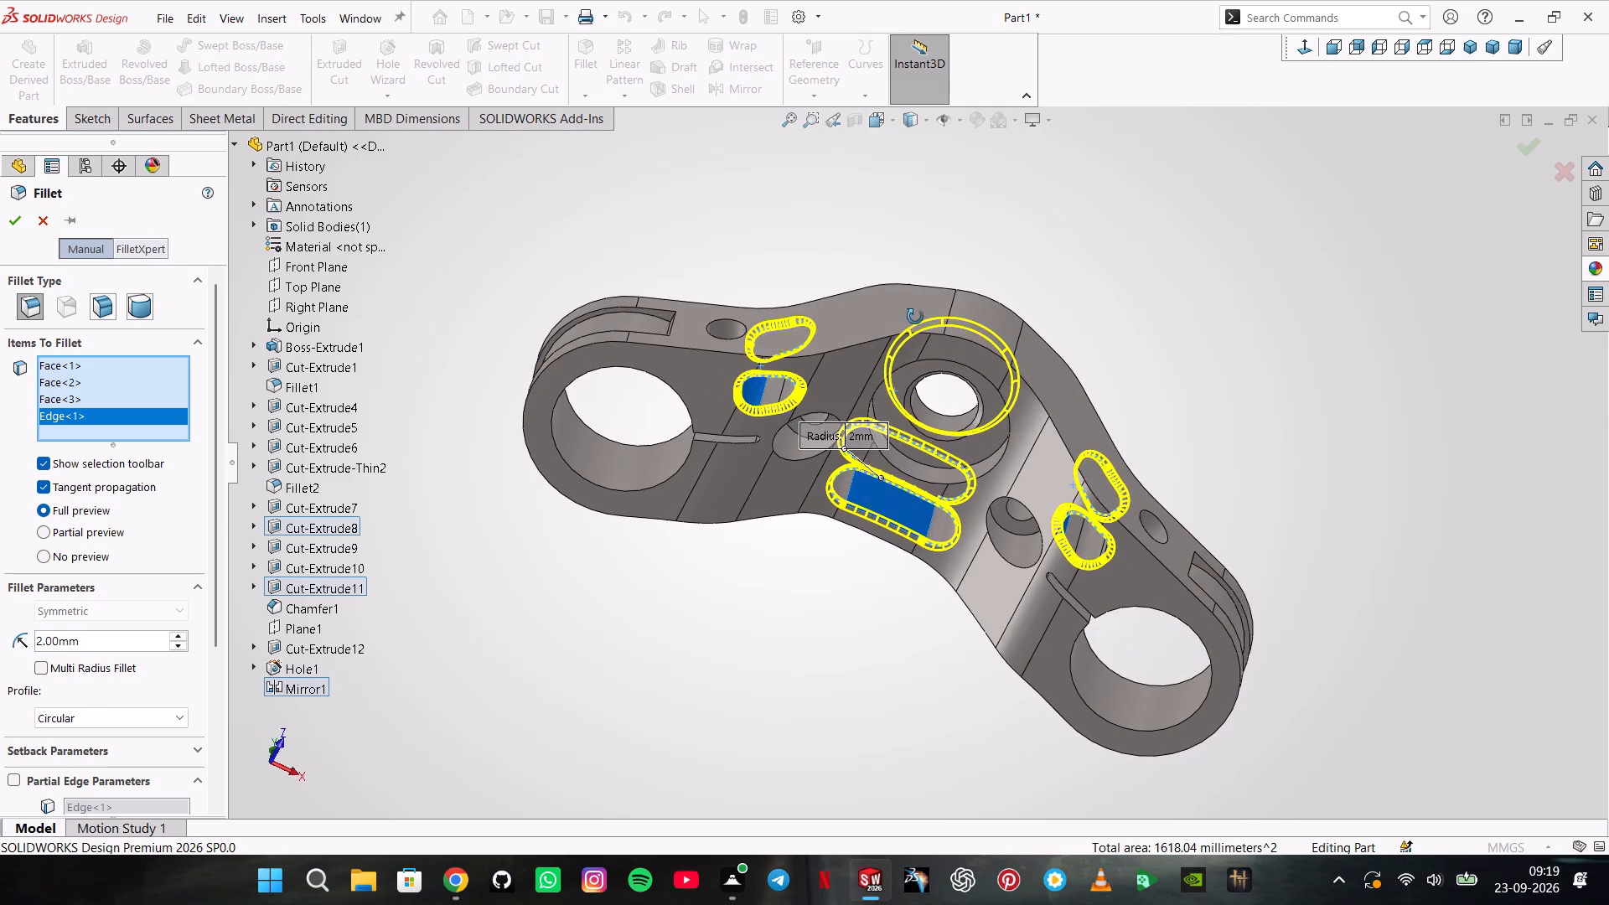
pyautogui.moveTo(915, 317); pyautogui.dragTo(882, 374, button='middle')
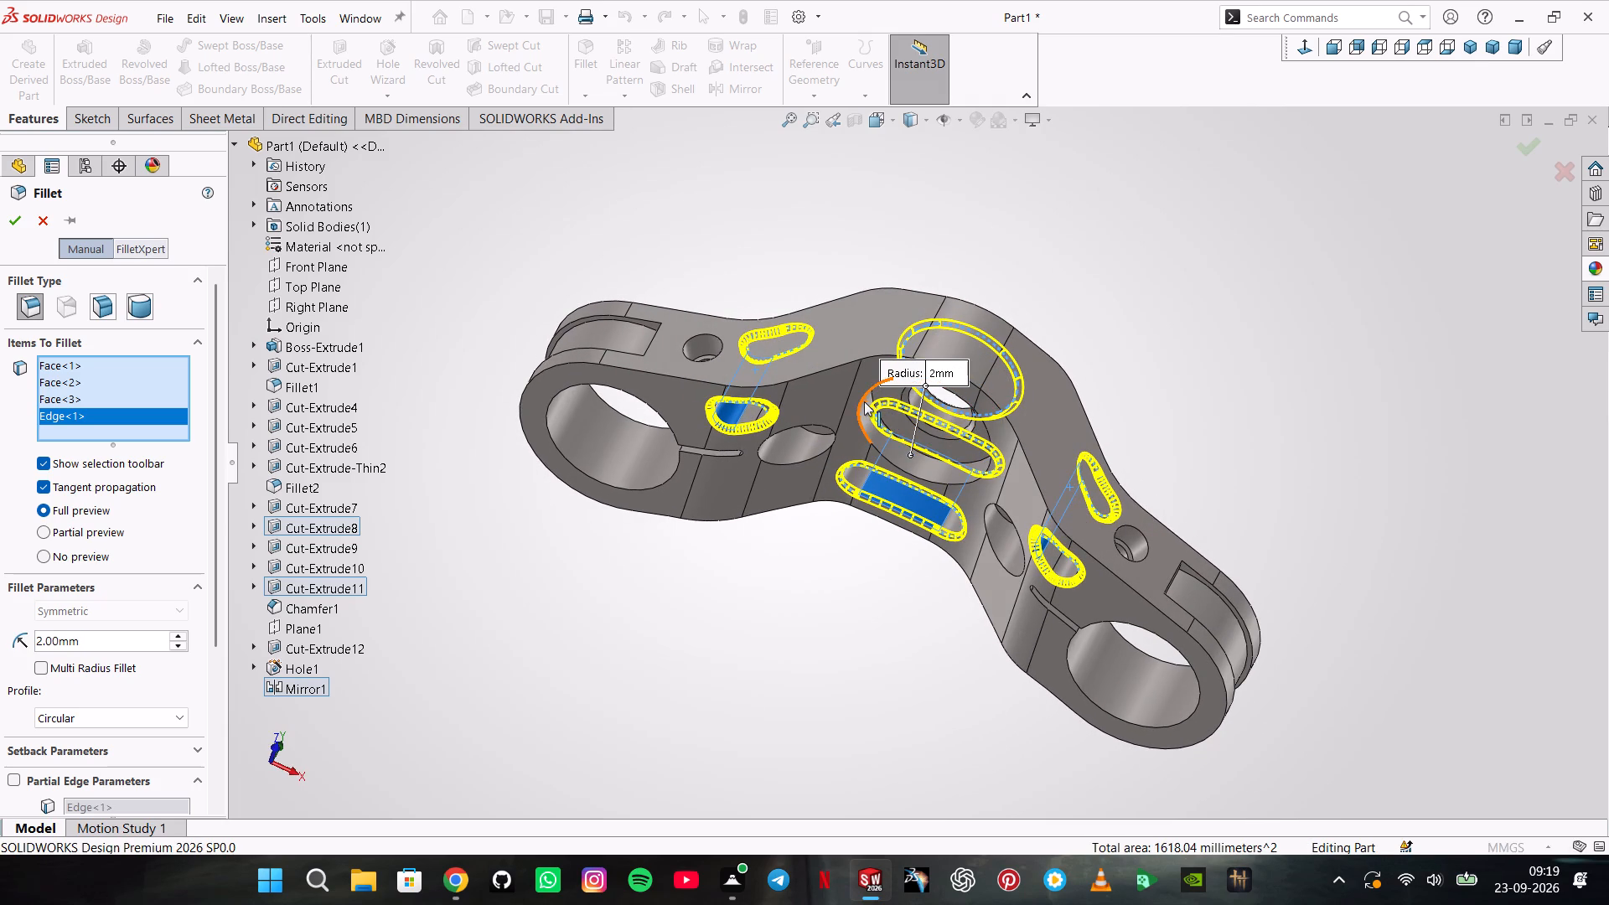
pyautogui.click(864, 401)
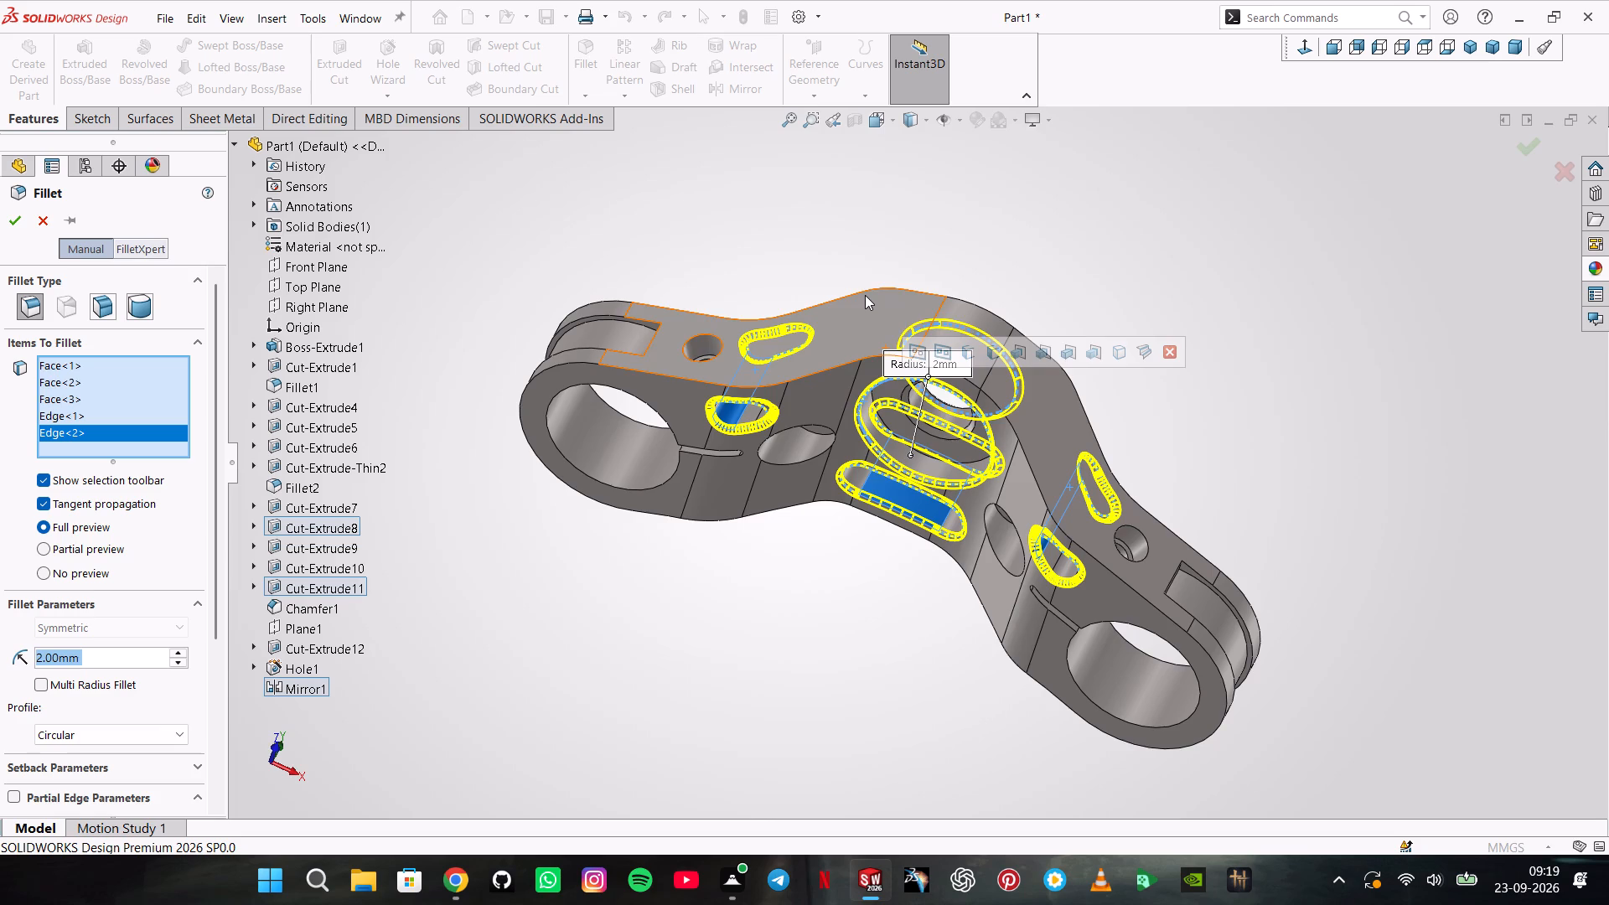
pyautogui.moveTo(870, 290); pyautogui.dragTo(800, 450, button='middle')
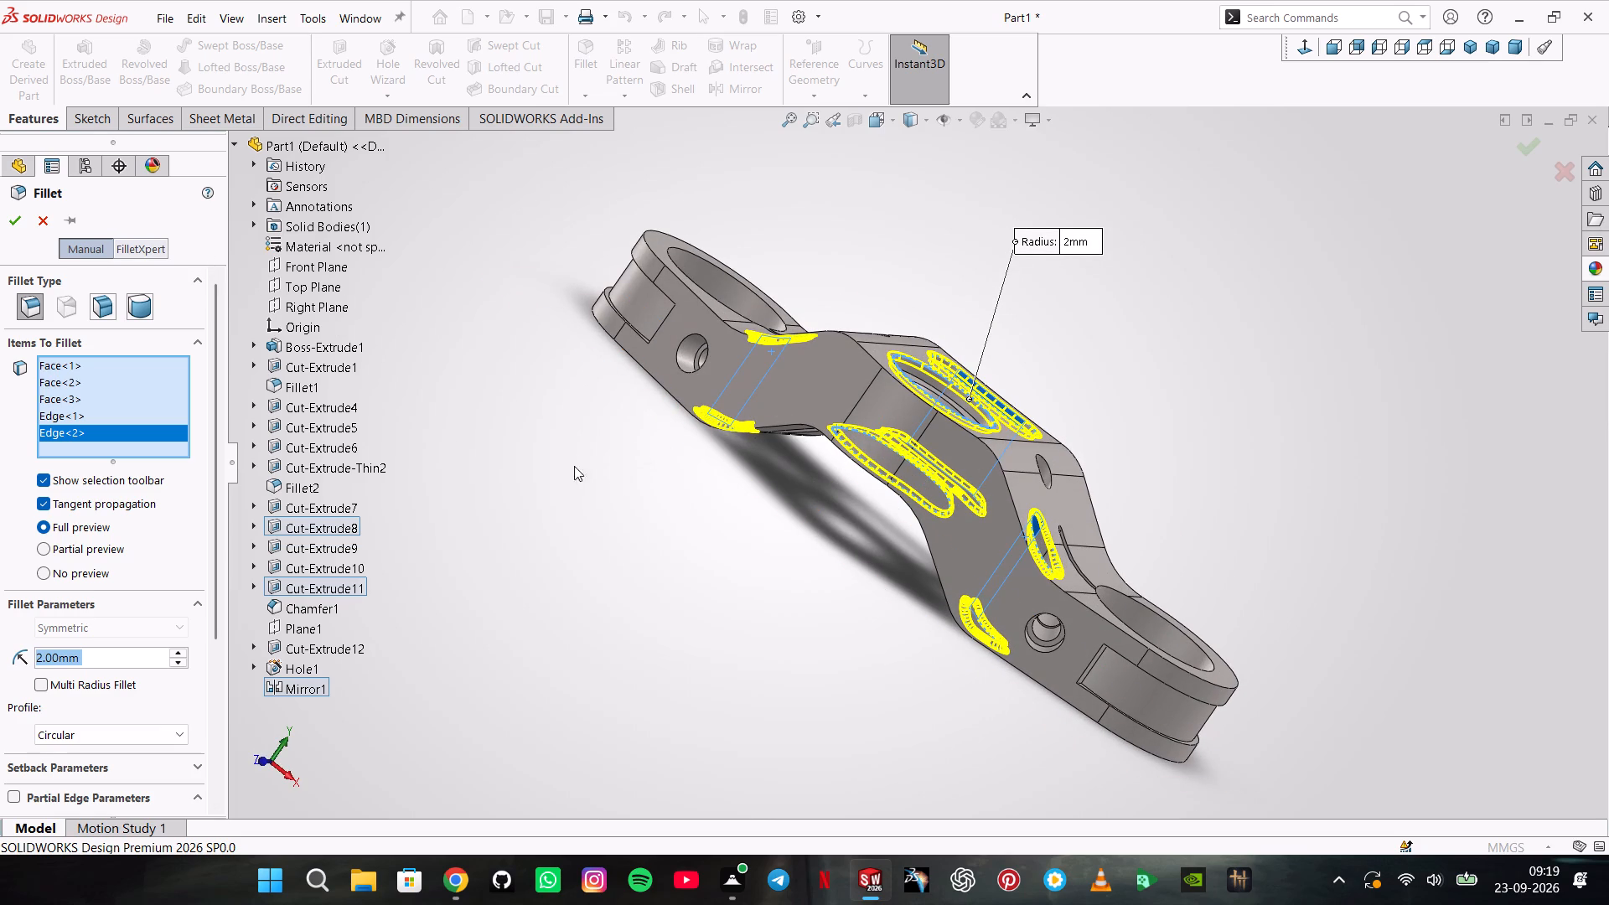
pyautogui.click(933, 566)
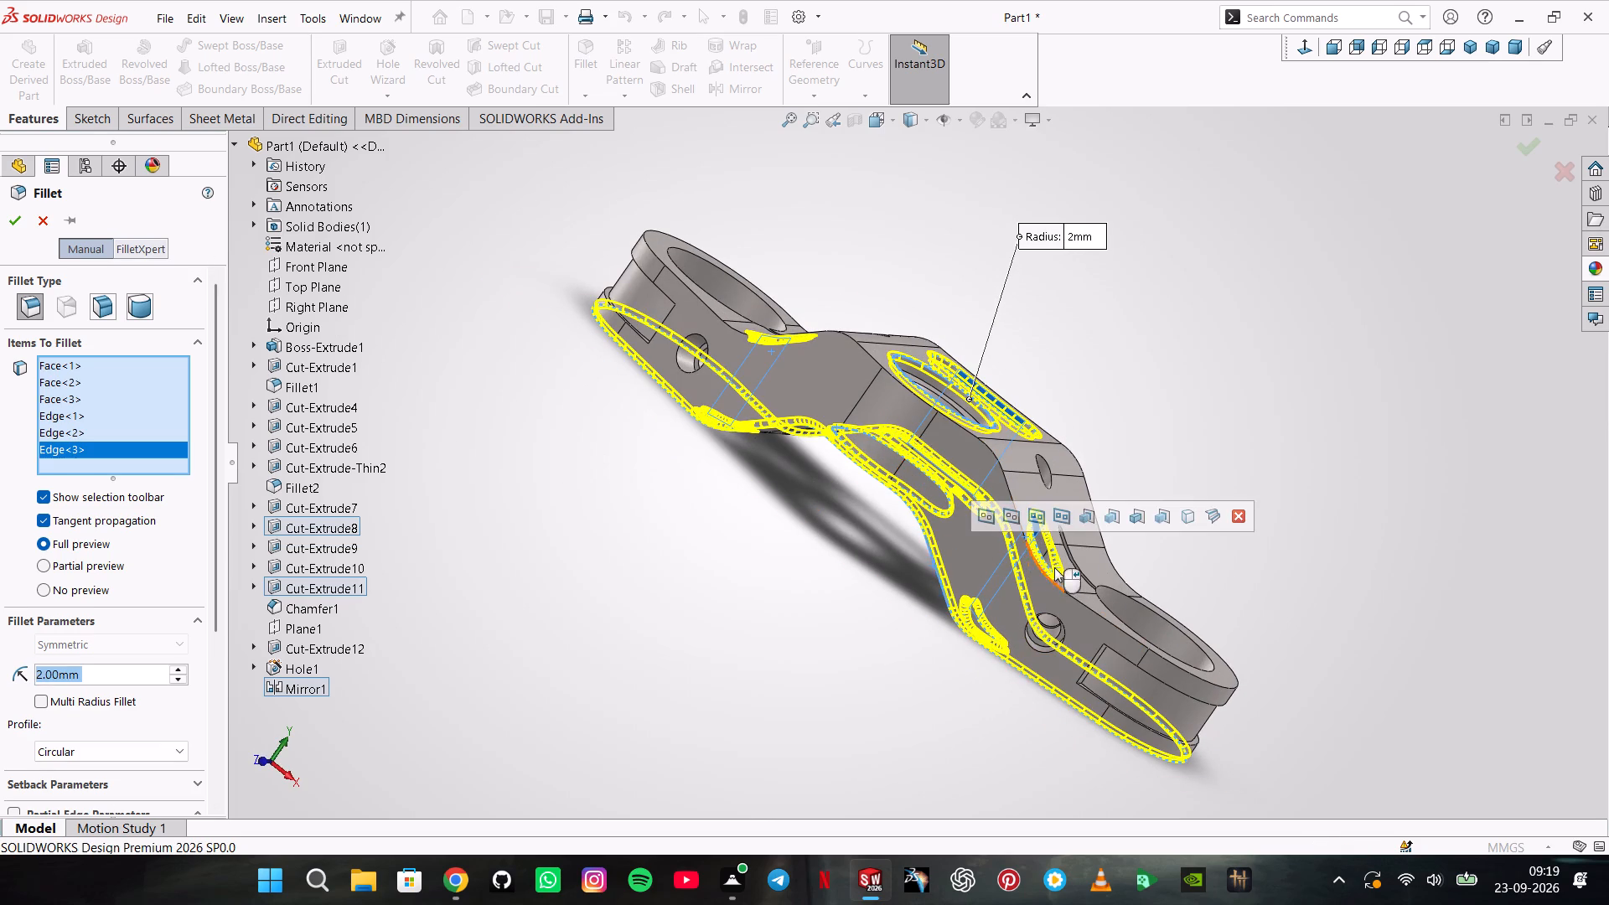
pyautogui.click(1070, 596)
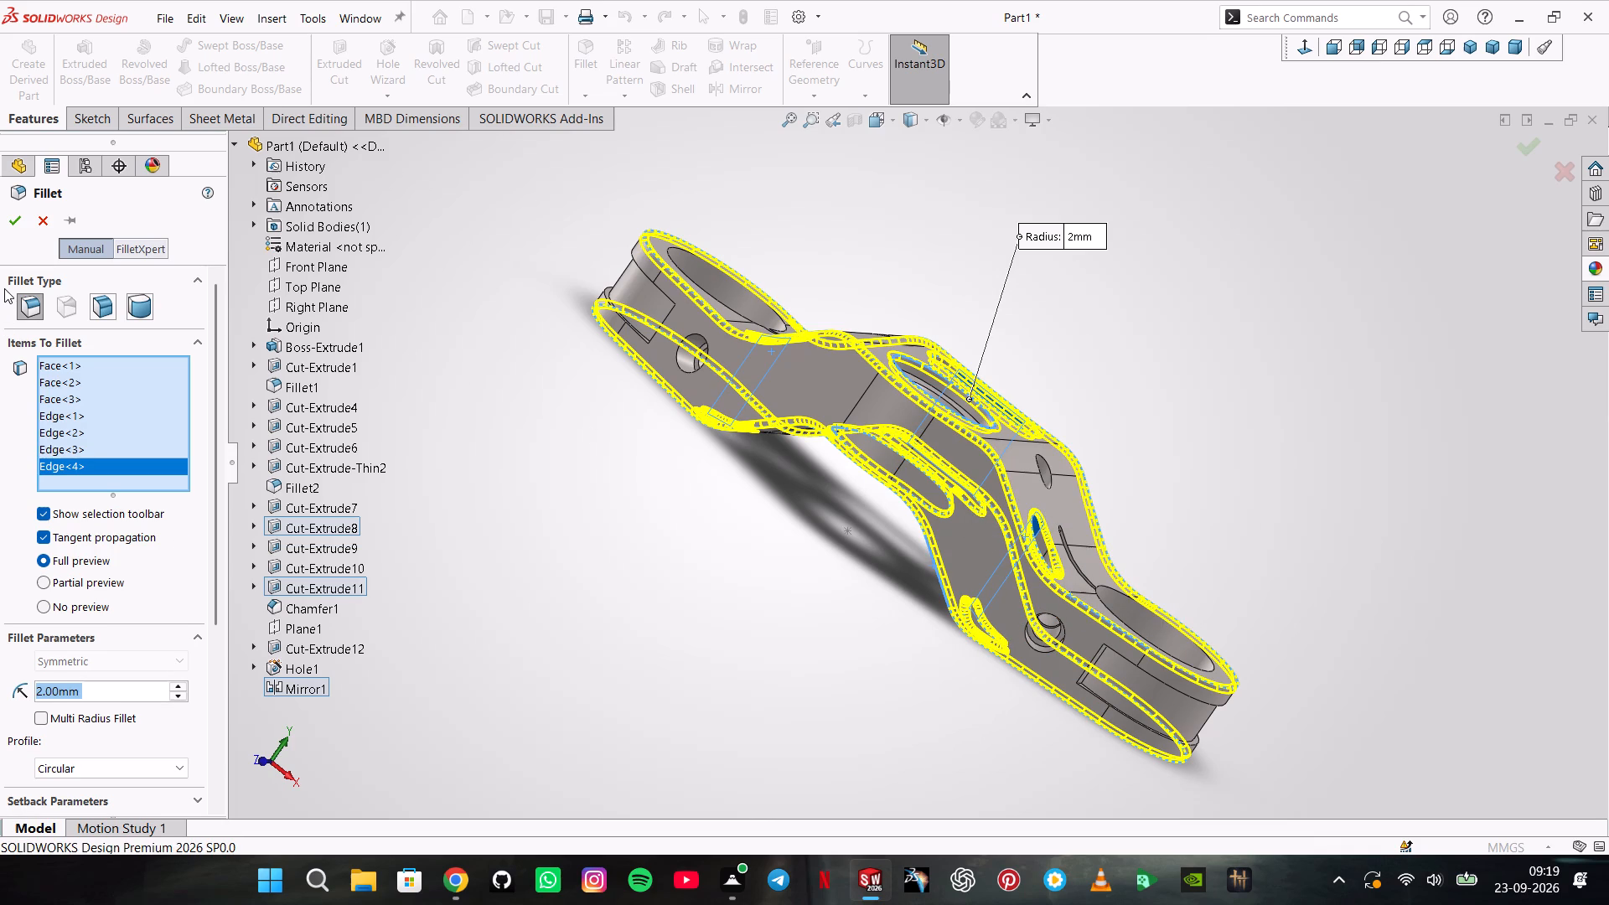
pyautogui.click(15, 225)
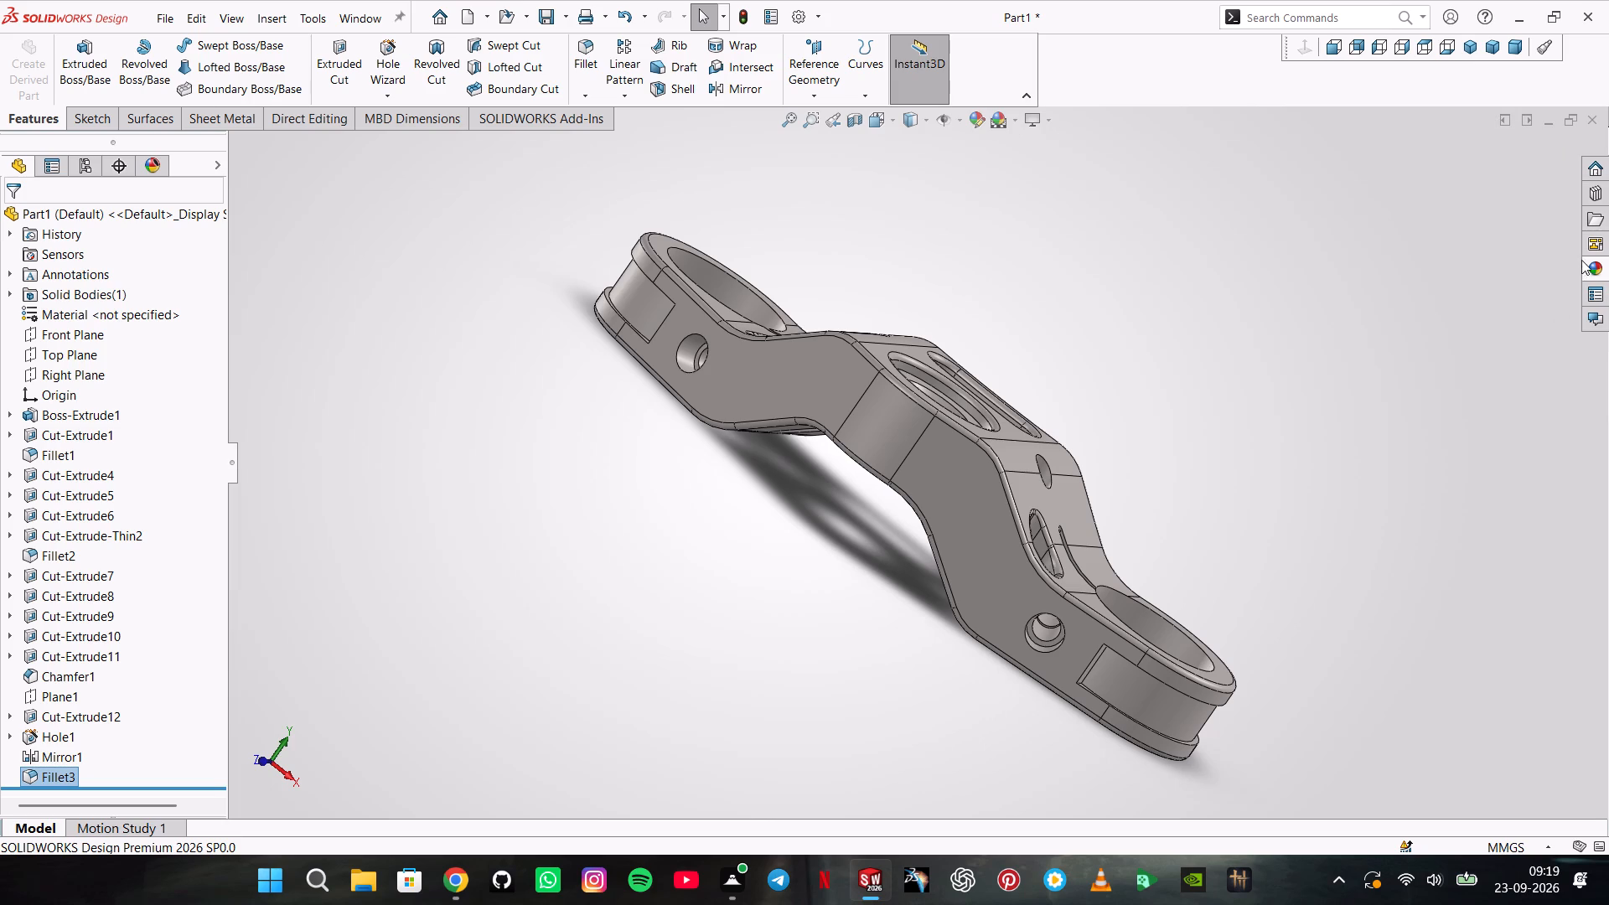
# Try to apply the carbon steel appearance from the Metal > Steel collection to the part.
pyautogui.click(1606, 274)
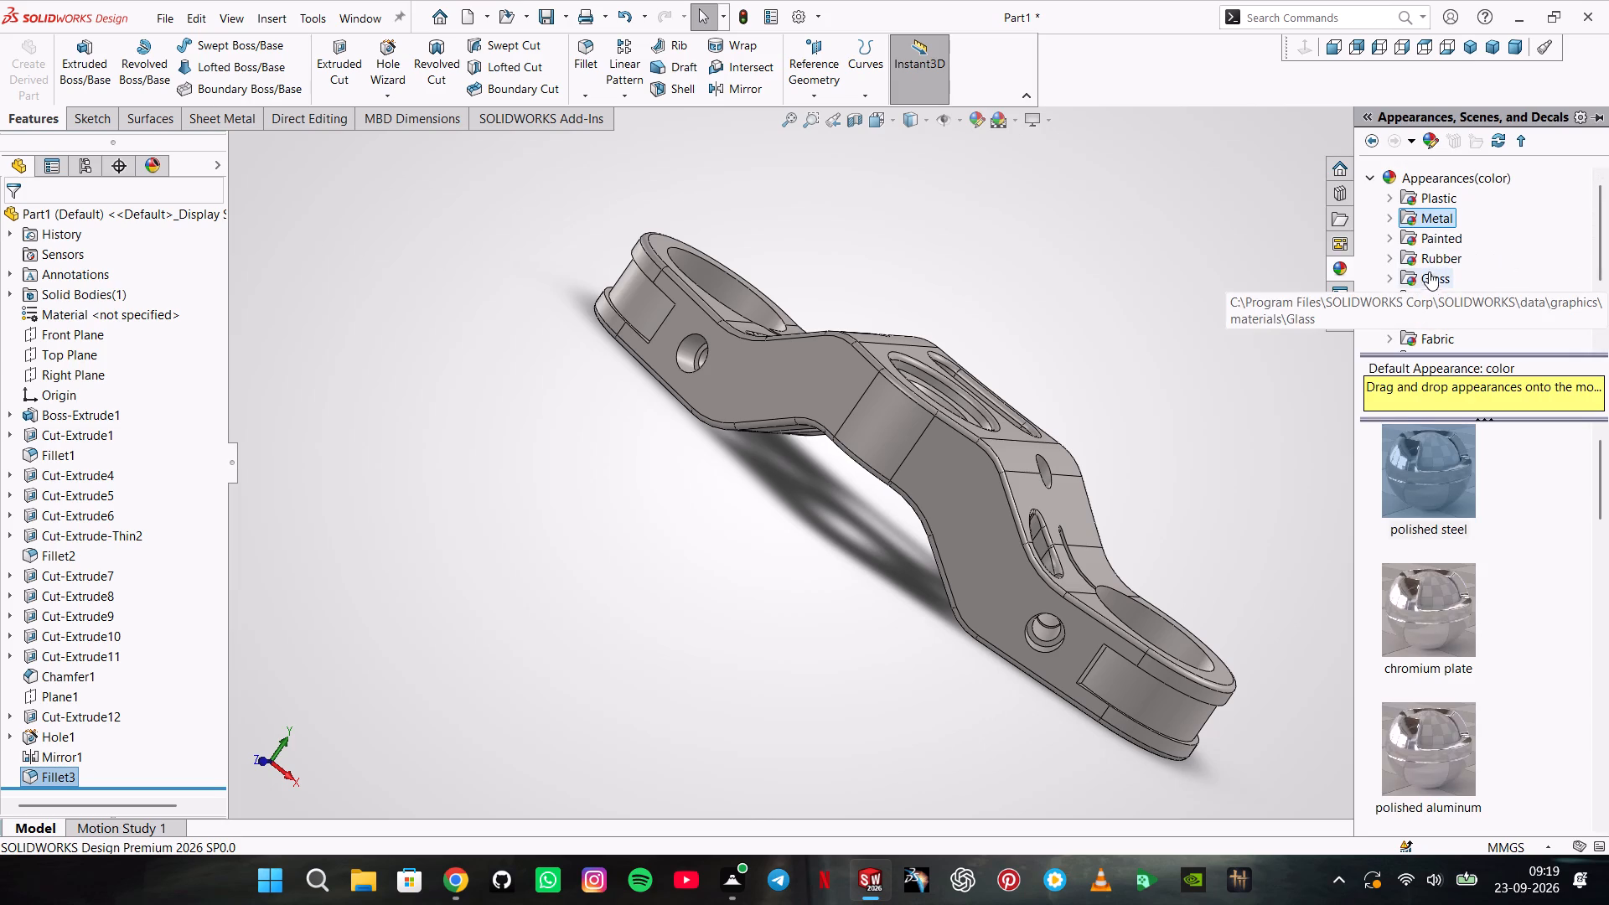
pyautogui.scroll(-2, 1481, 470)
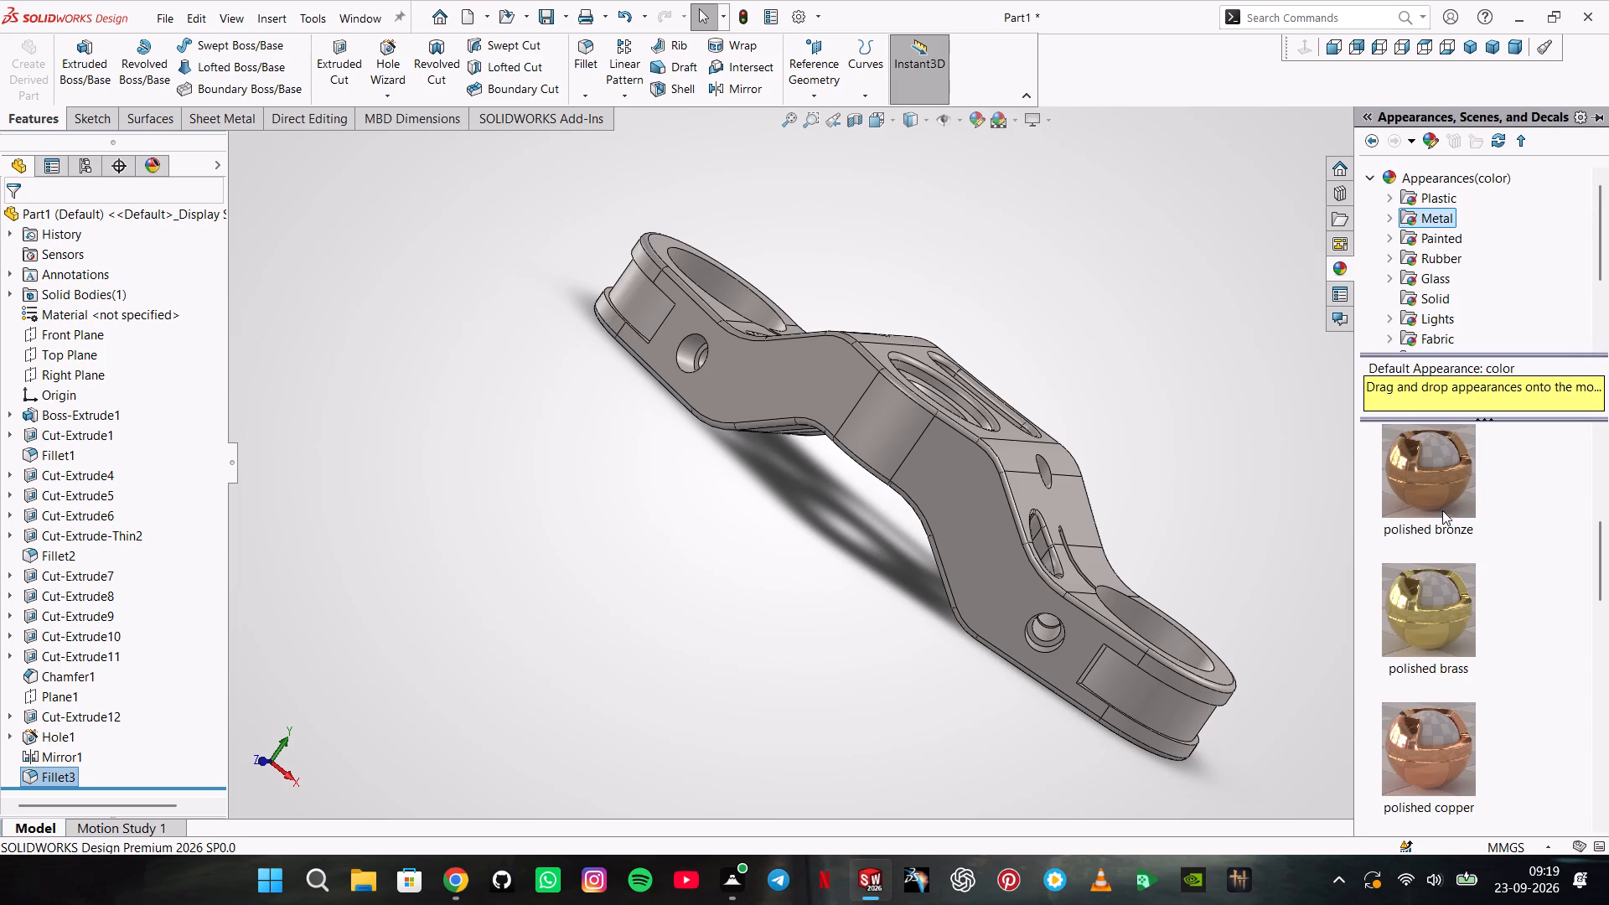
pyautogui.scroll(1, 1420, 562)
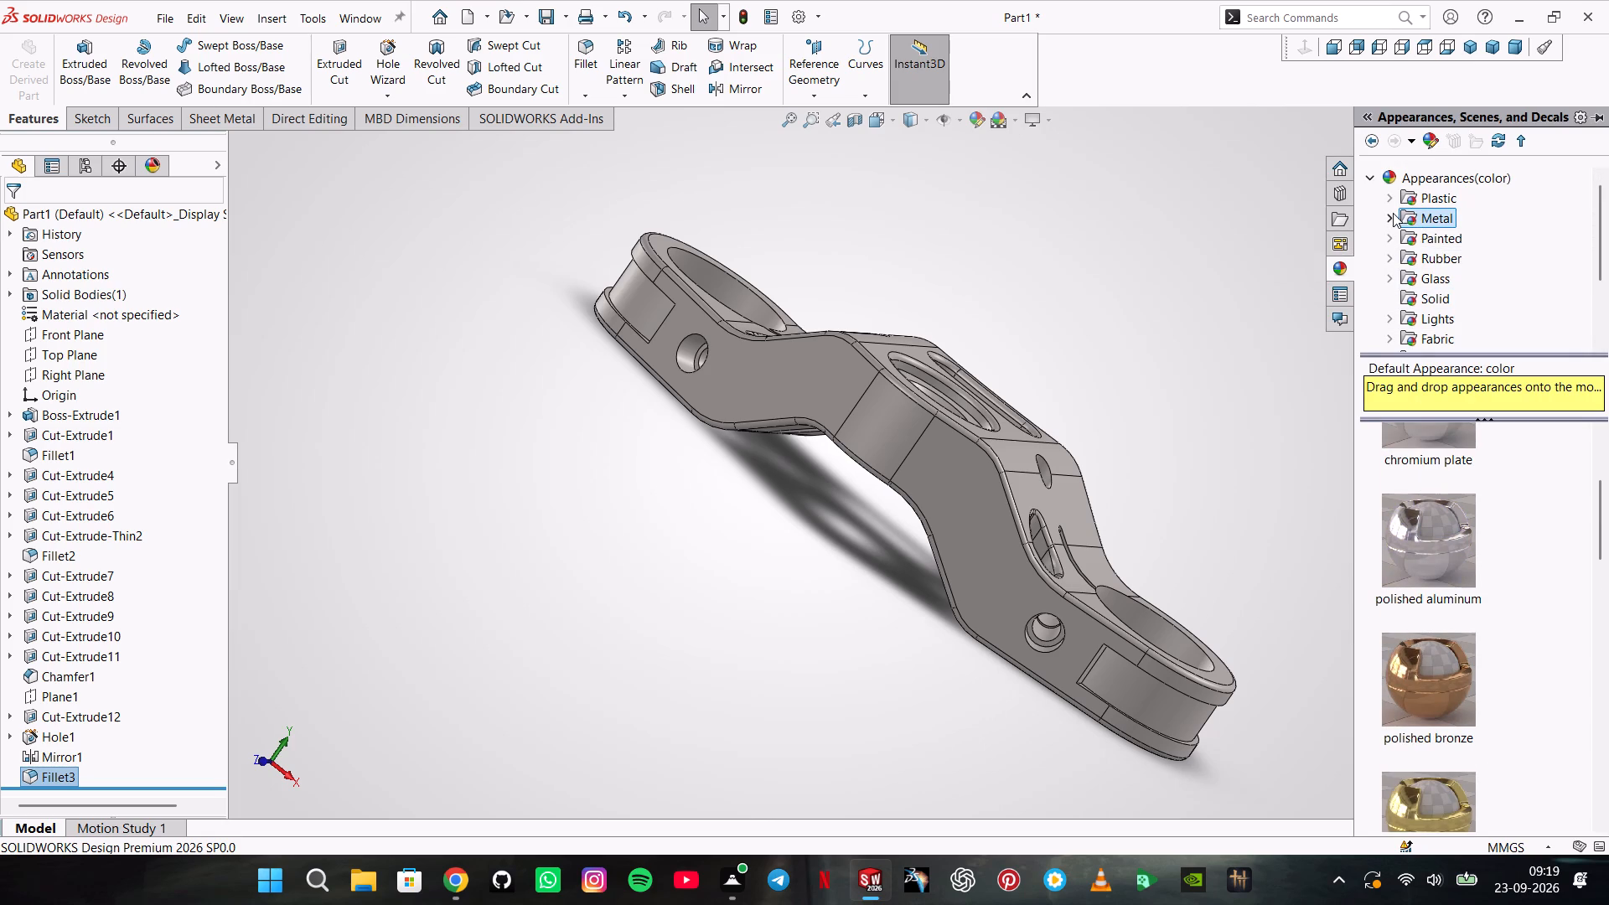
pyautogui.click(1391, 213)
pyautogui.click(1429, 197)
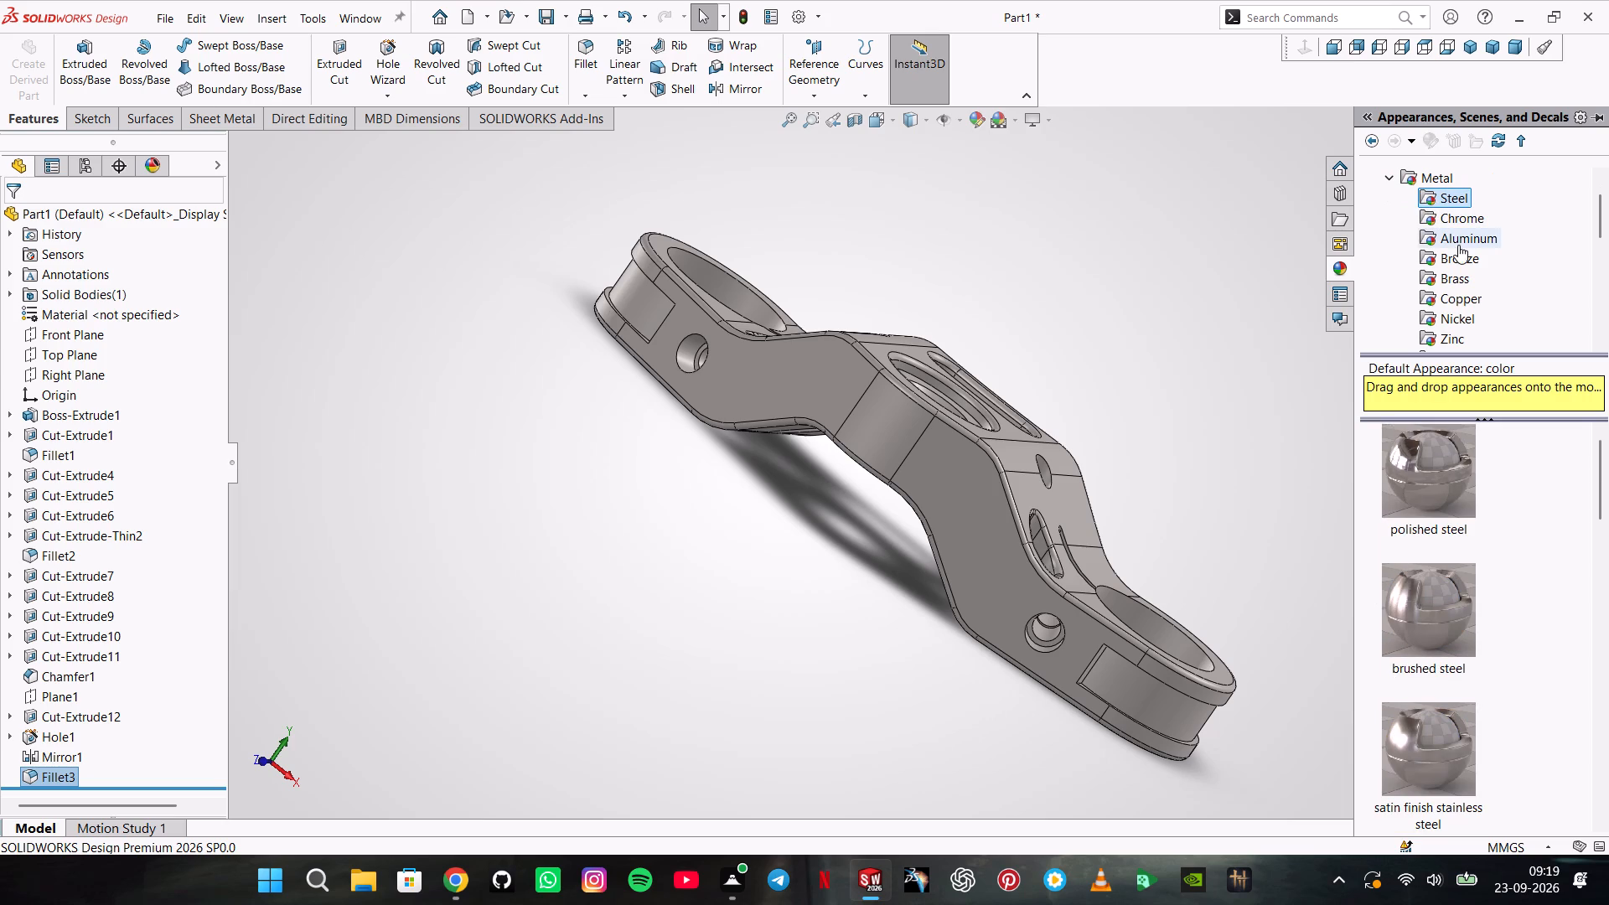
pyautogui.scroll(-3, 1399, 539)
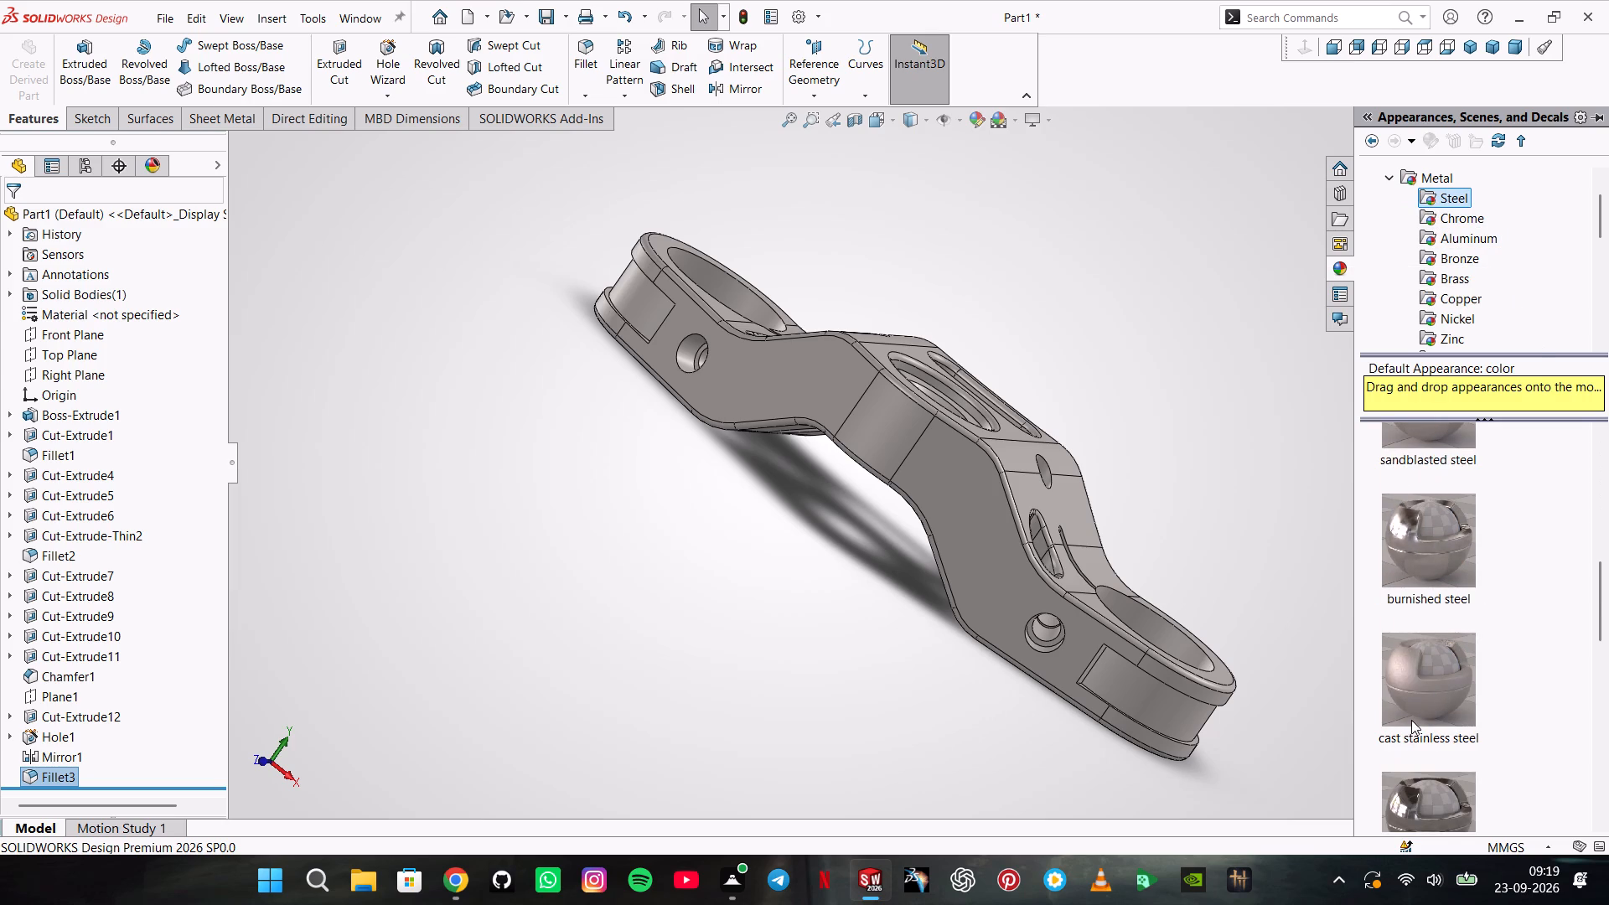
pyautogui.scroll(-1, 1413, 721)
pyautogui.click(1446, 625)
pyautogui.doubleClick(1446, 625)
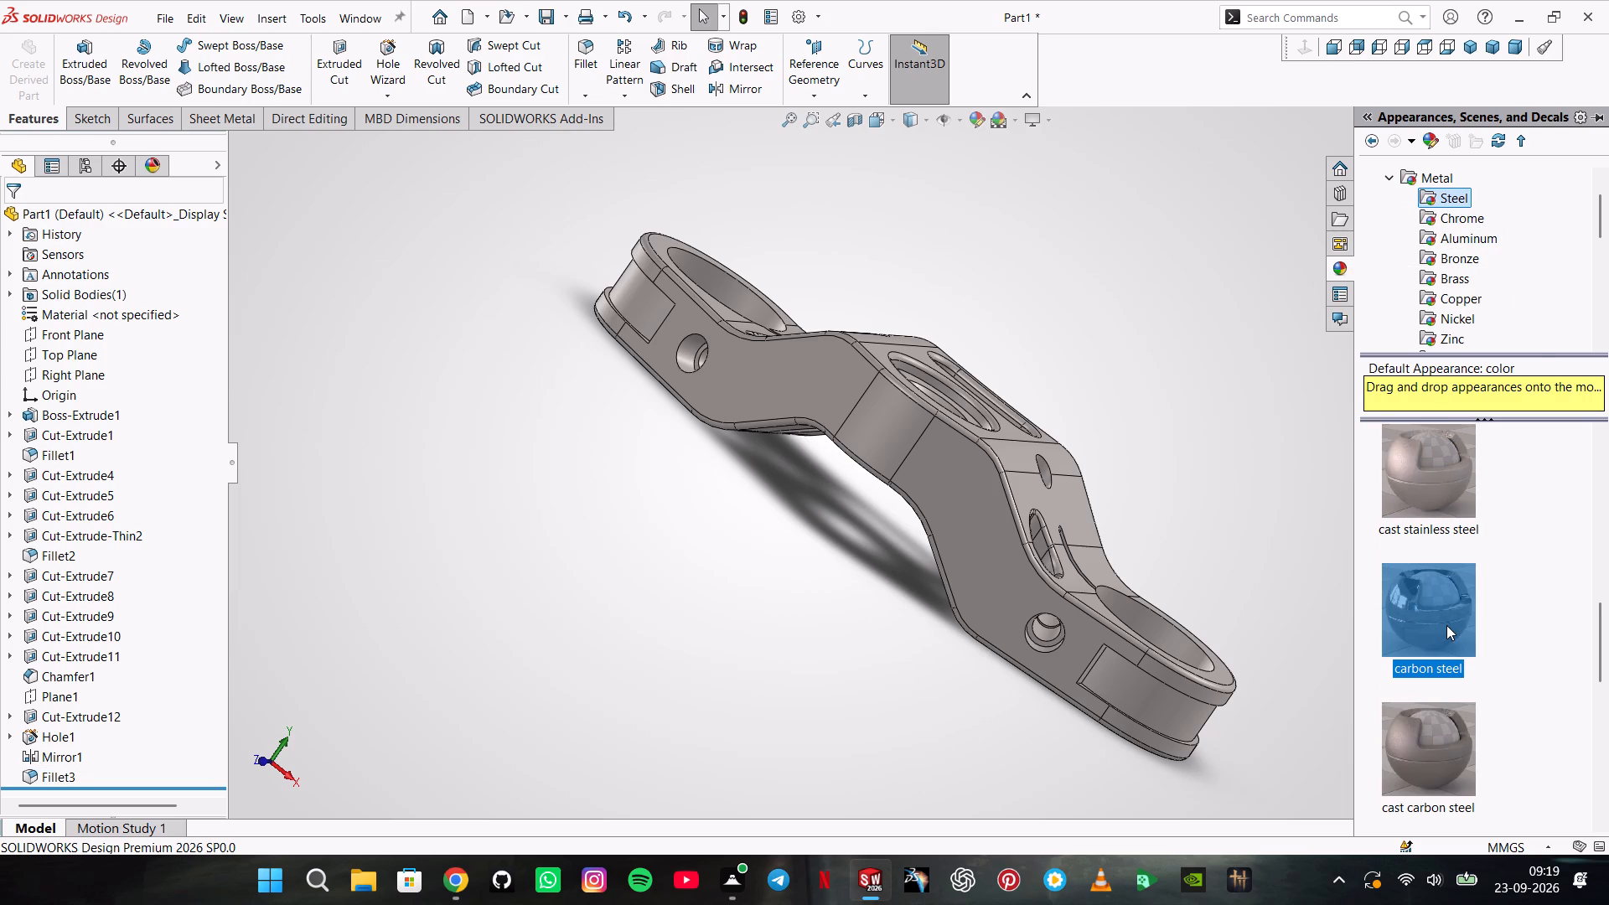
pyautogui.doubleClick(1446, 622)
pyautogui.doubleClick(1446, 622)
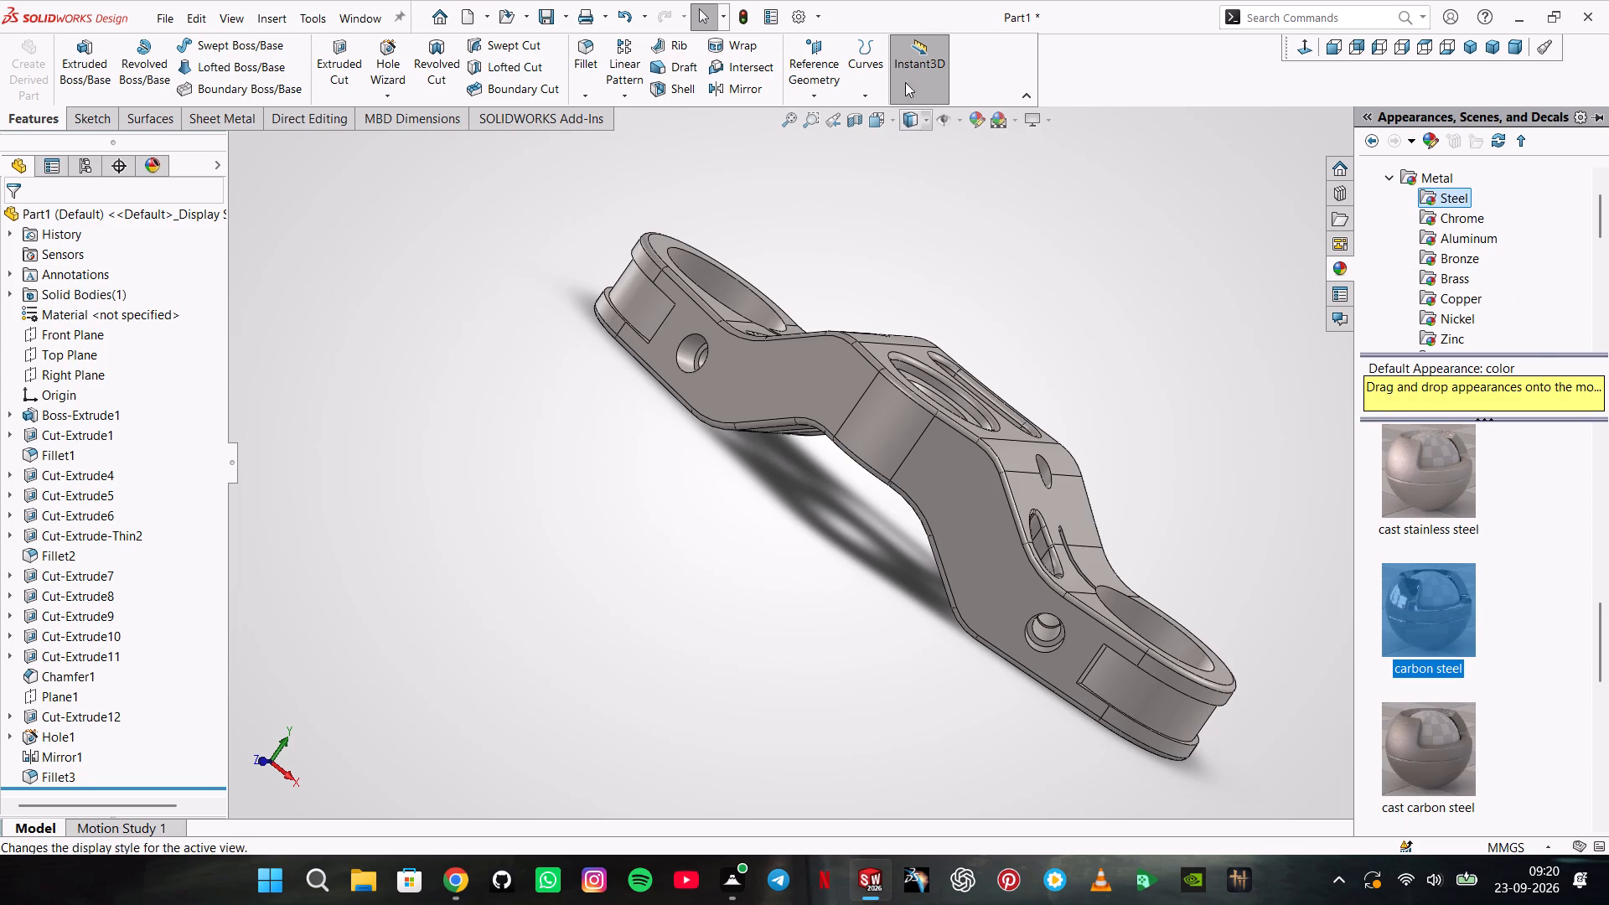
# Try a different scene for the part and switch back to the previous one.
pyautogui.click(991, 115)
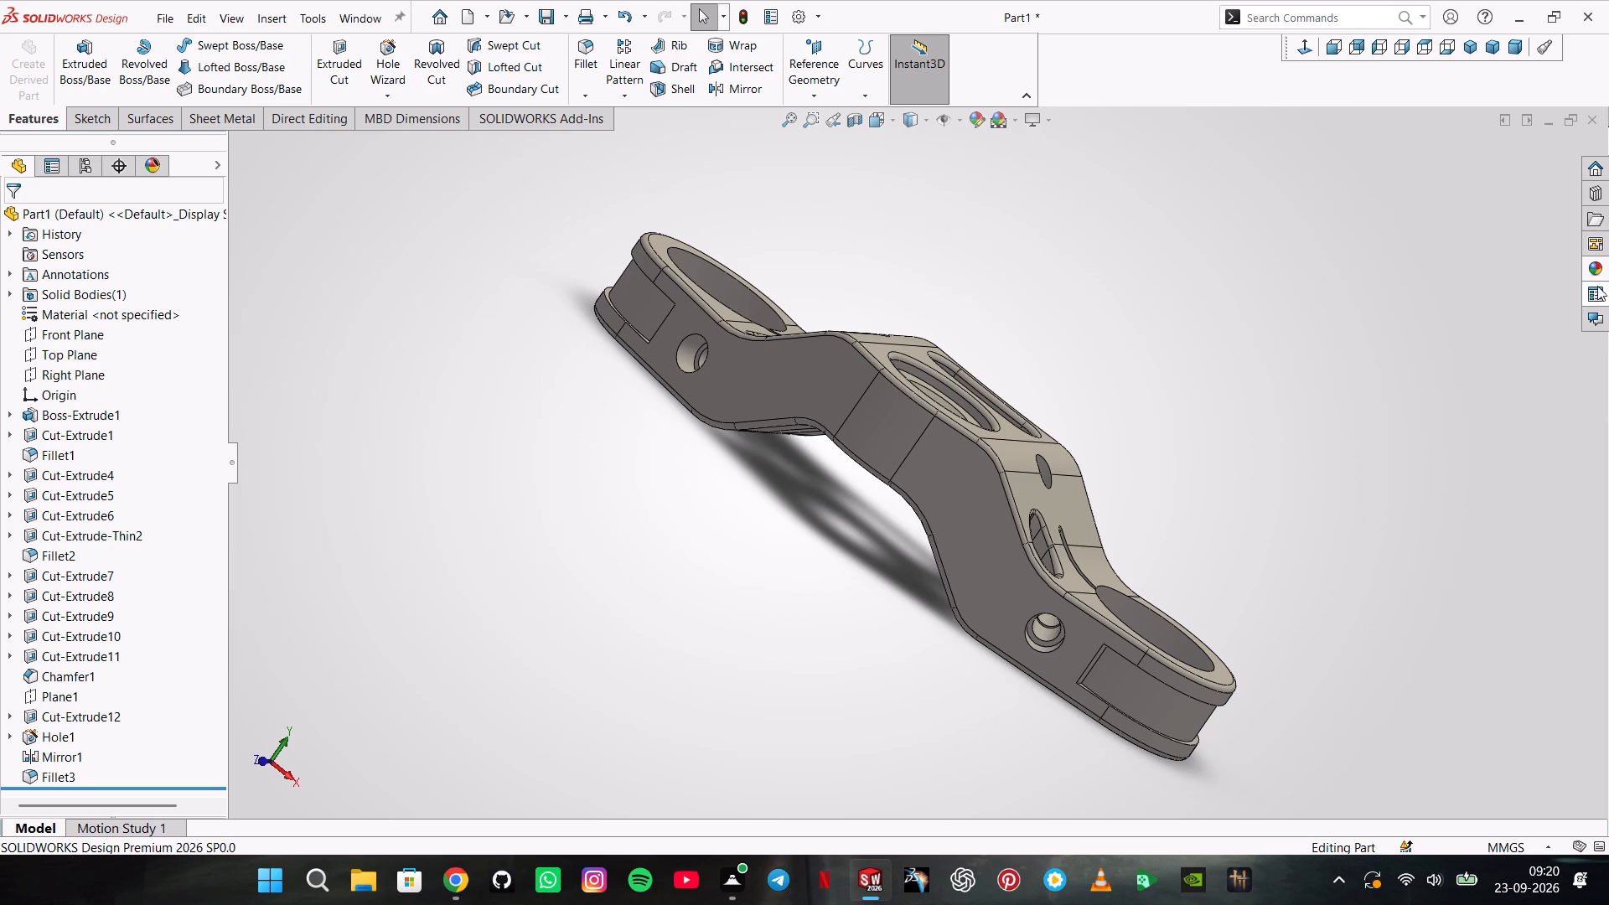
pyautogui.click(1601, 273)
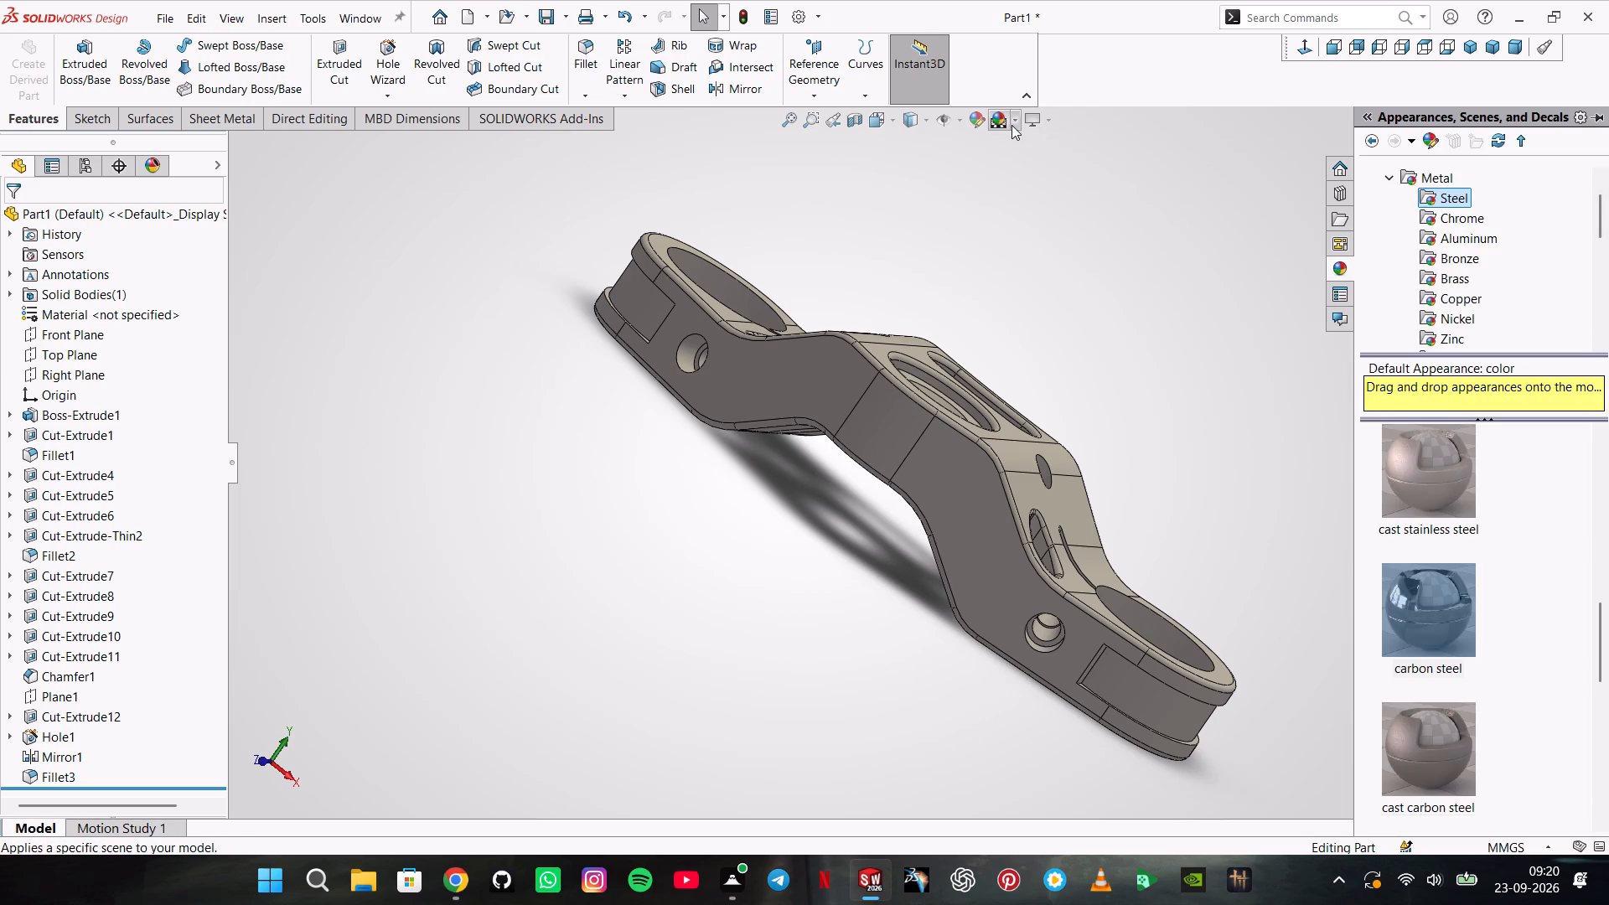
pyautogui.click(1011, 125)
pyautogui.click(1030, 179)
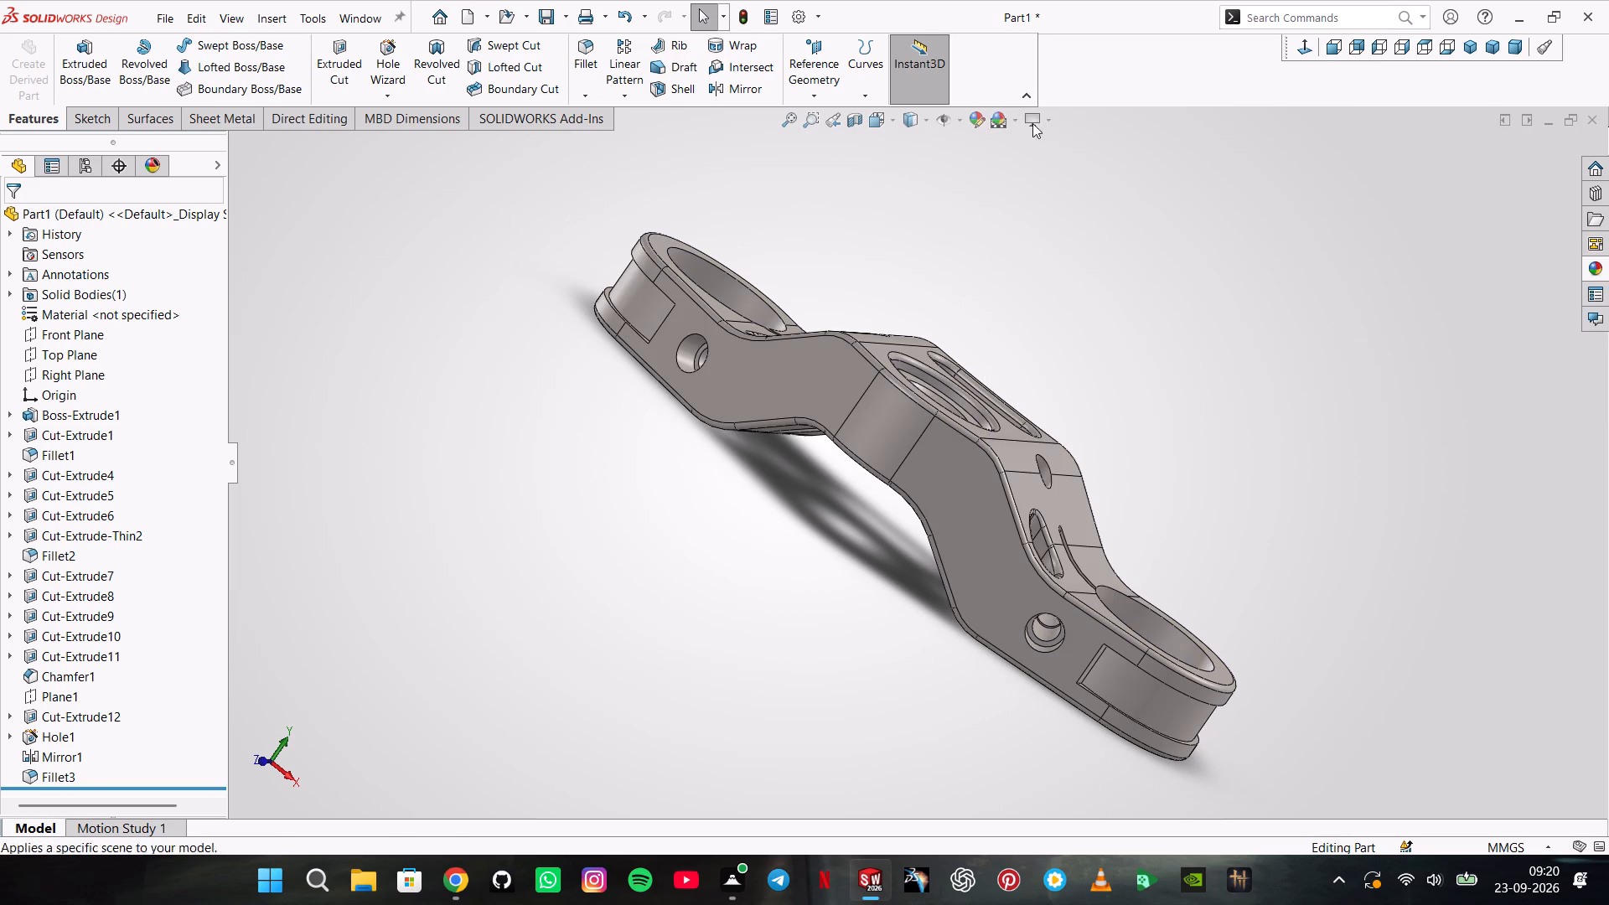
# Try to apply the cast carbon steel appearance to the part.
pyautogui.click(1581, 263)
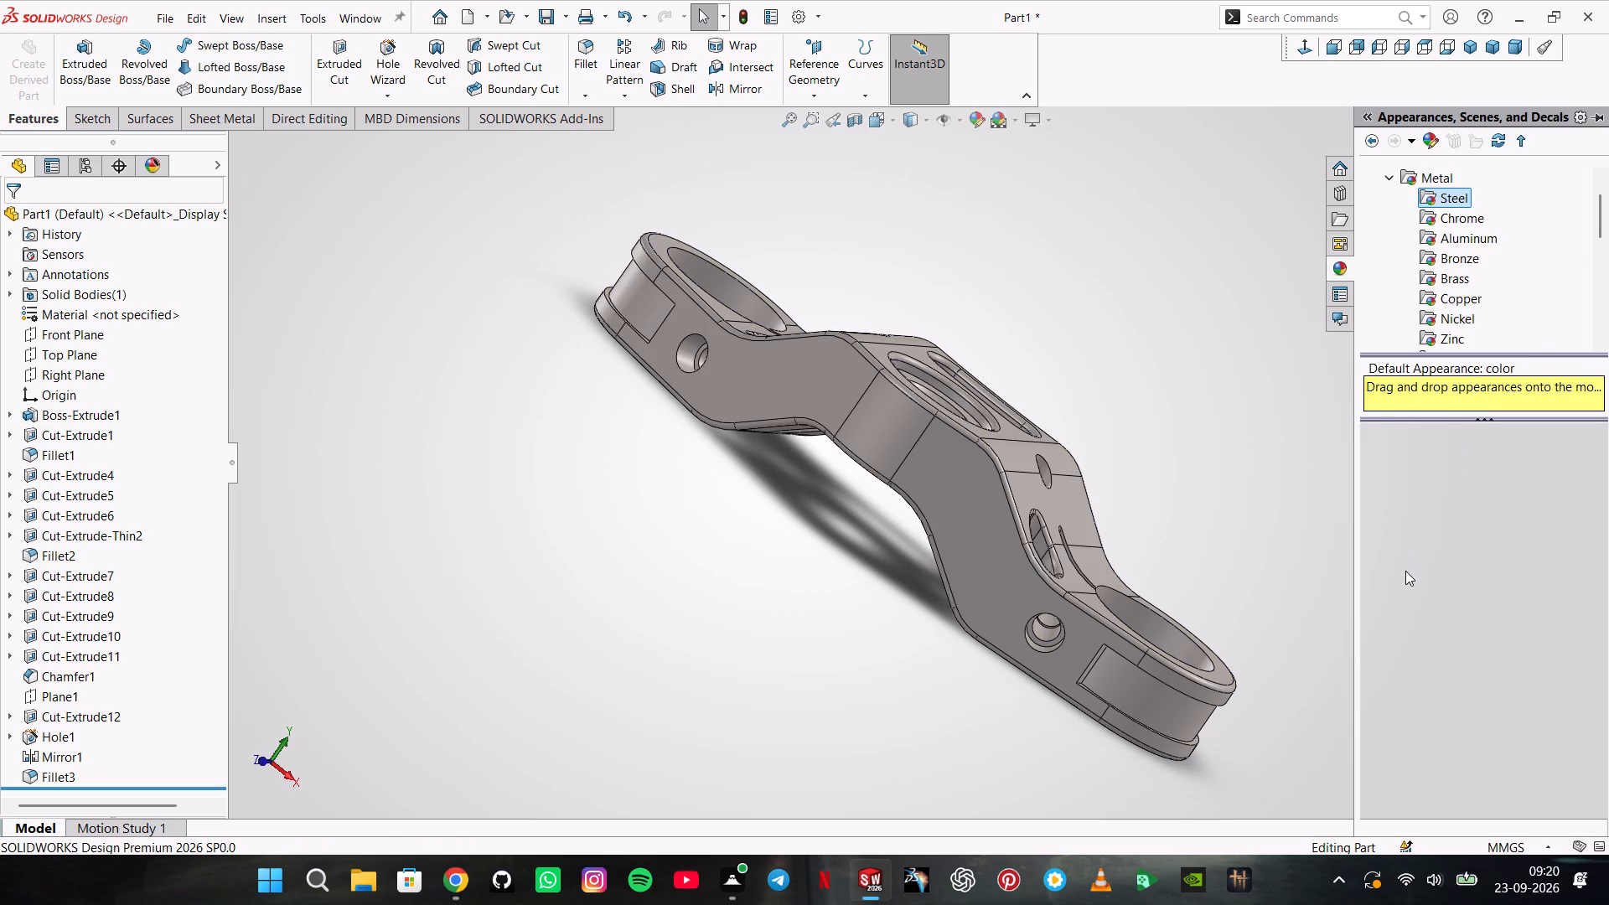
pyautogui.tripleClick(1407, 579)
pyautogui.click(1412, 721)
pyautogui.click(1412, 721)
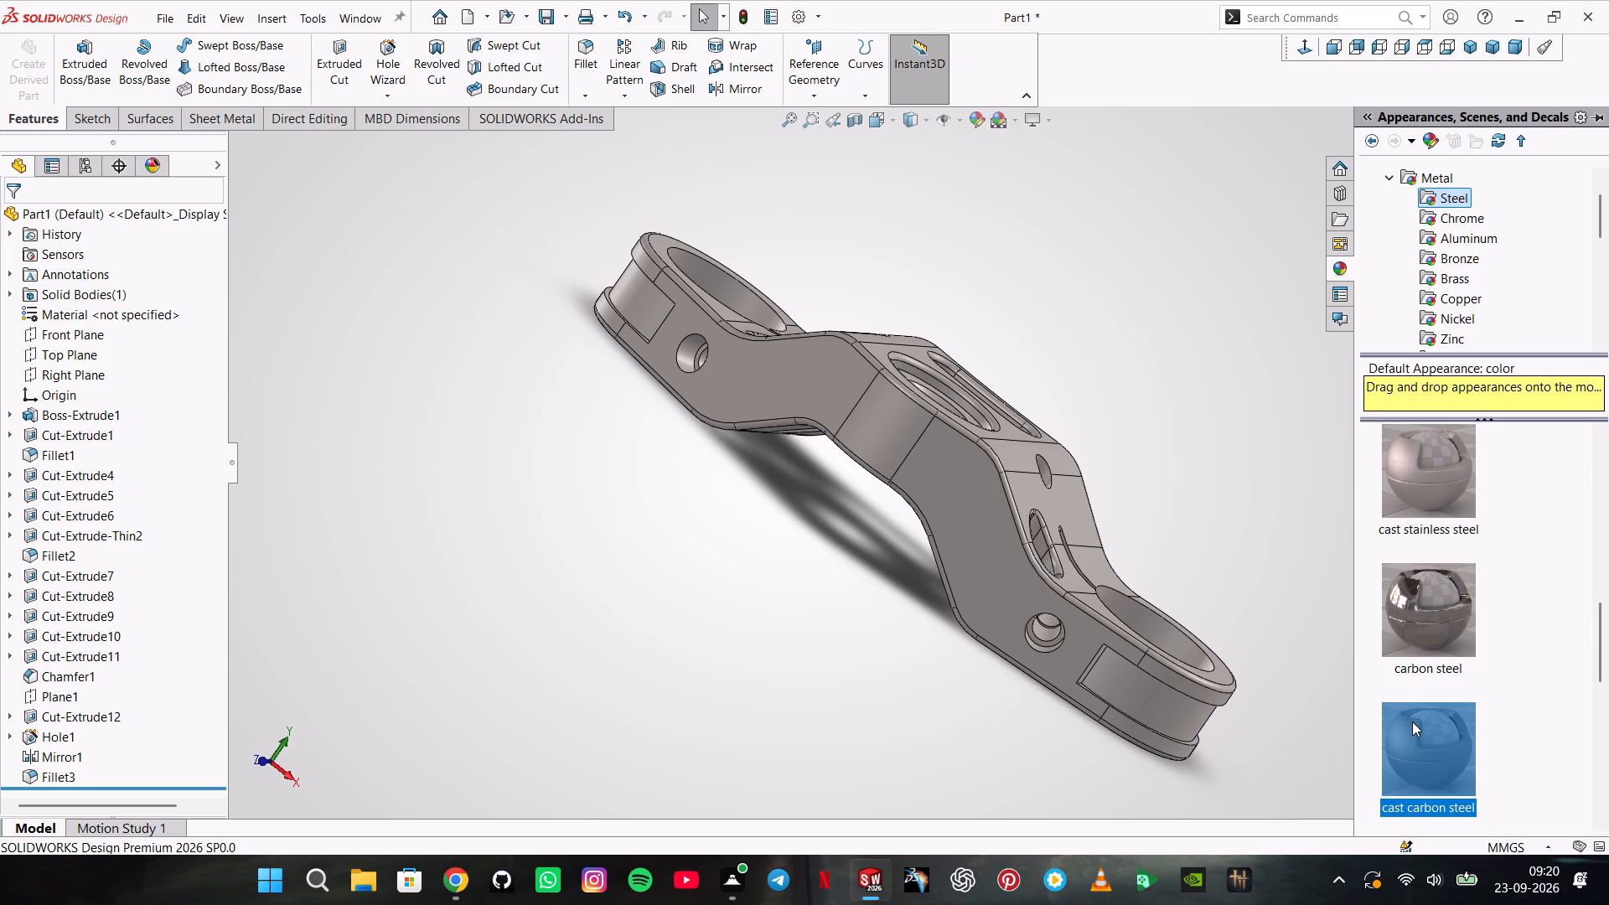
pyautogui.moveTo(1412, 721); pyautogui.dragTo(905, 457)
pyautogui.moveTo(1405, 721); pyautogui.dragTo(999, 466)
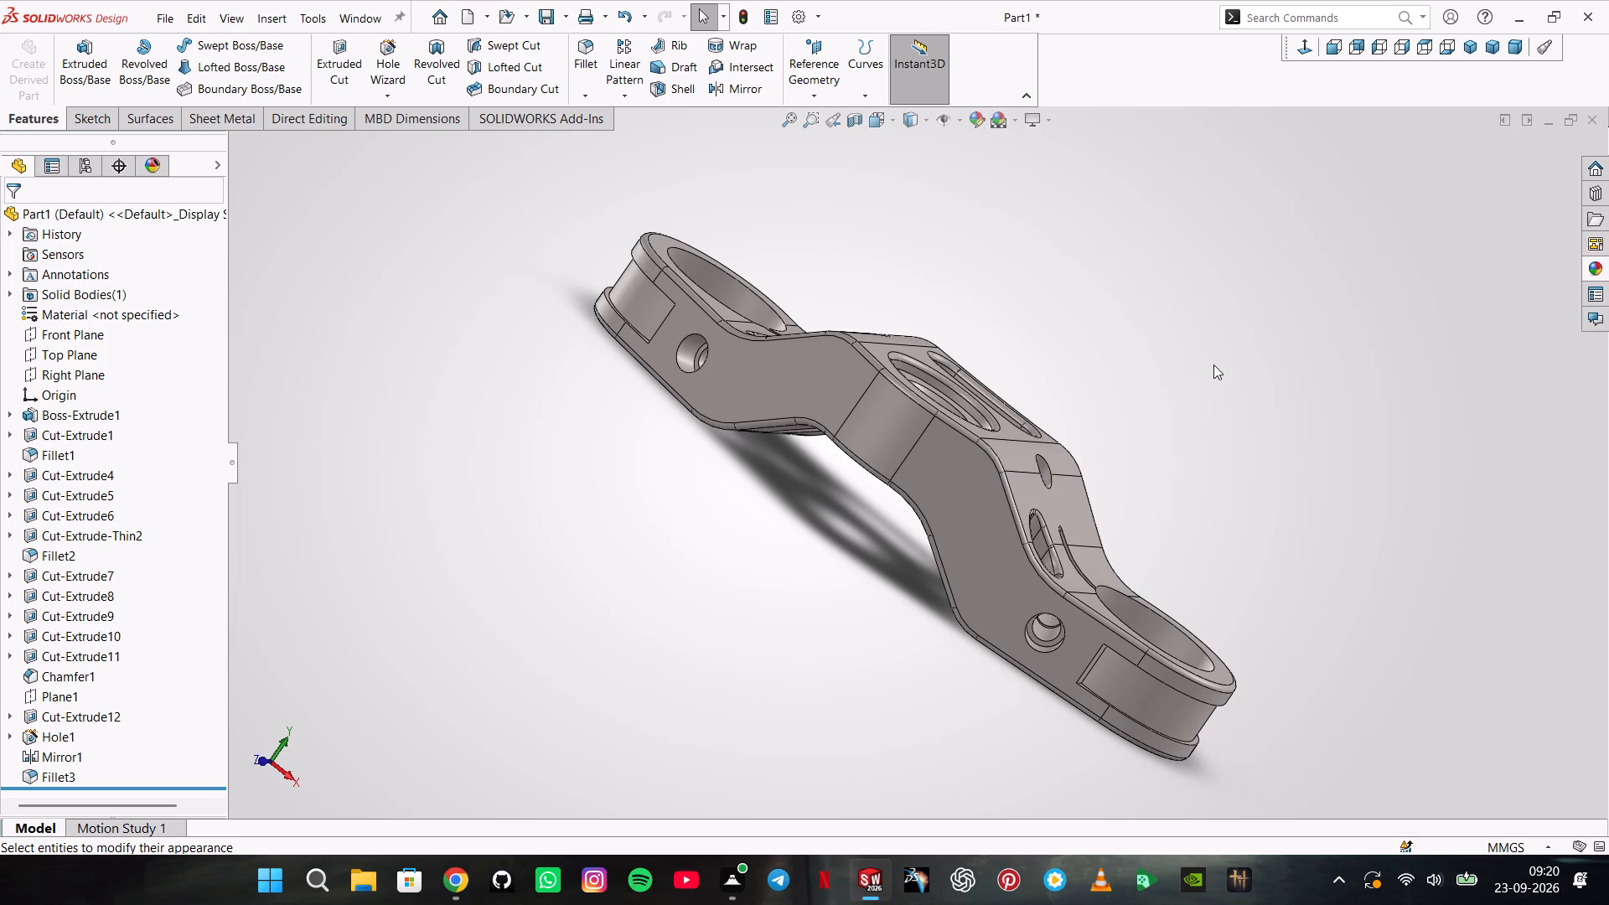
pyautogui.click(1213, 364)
# Try to apply the cast stainless steel appearance to the part.
pyautogui.scroll(3, 1032, 134)
pyautogui.moveTo(1144, 269); pyautogui.dragTo(818, 270, button='middle')
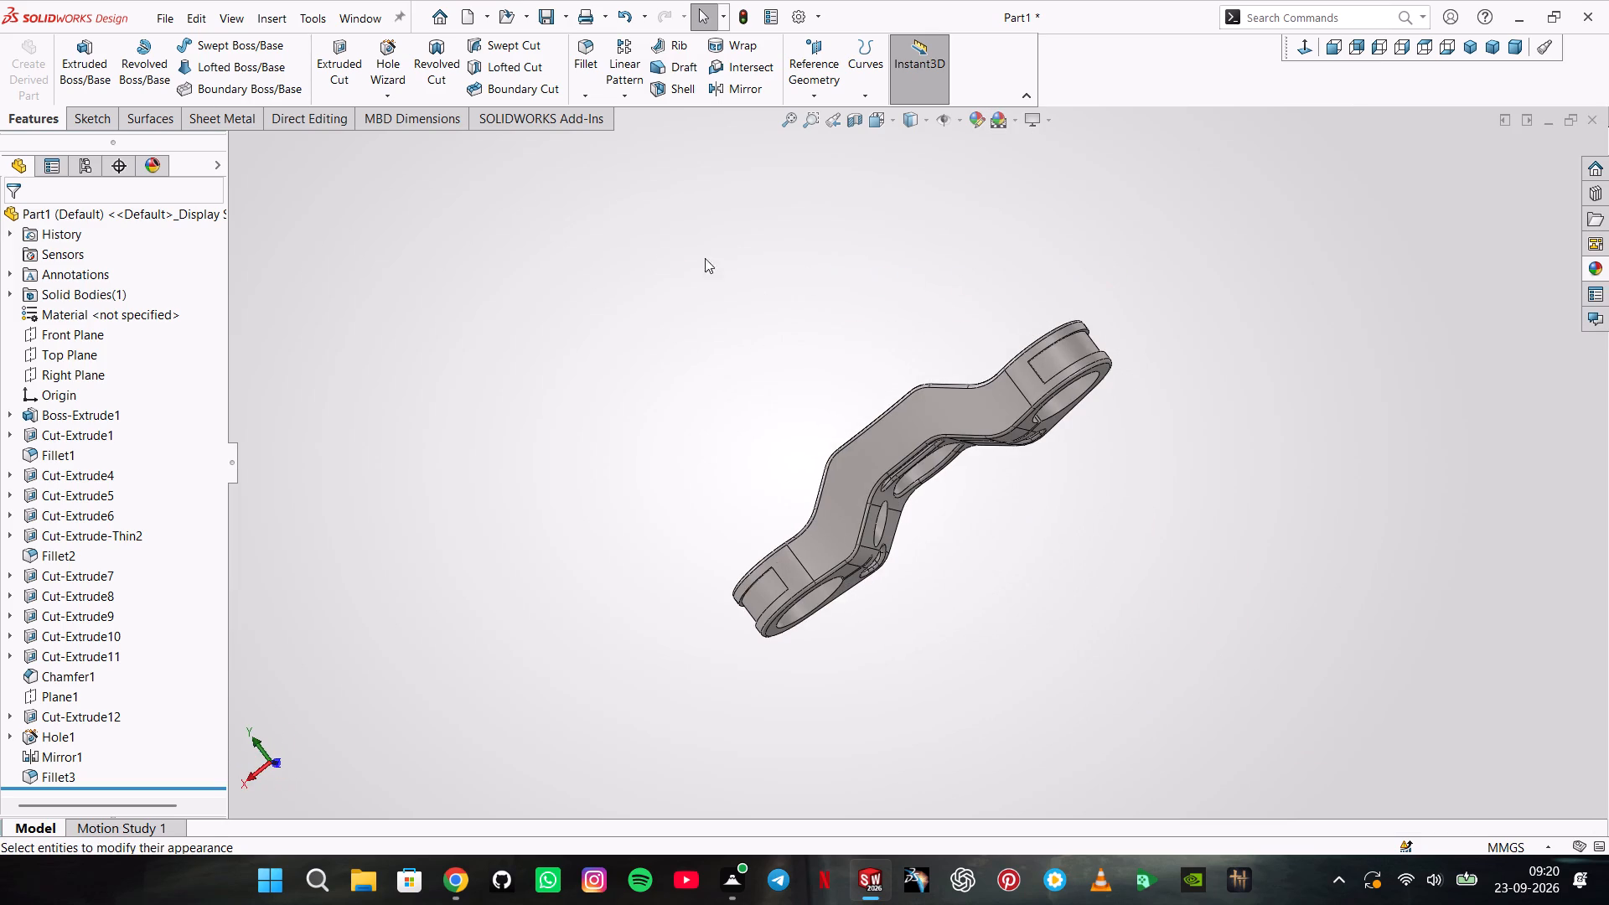
pyautogui.click(88, 209)
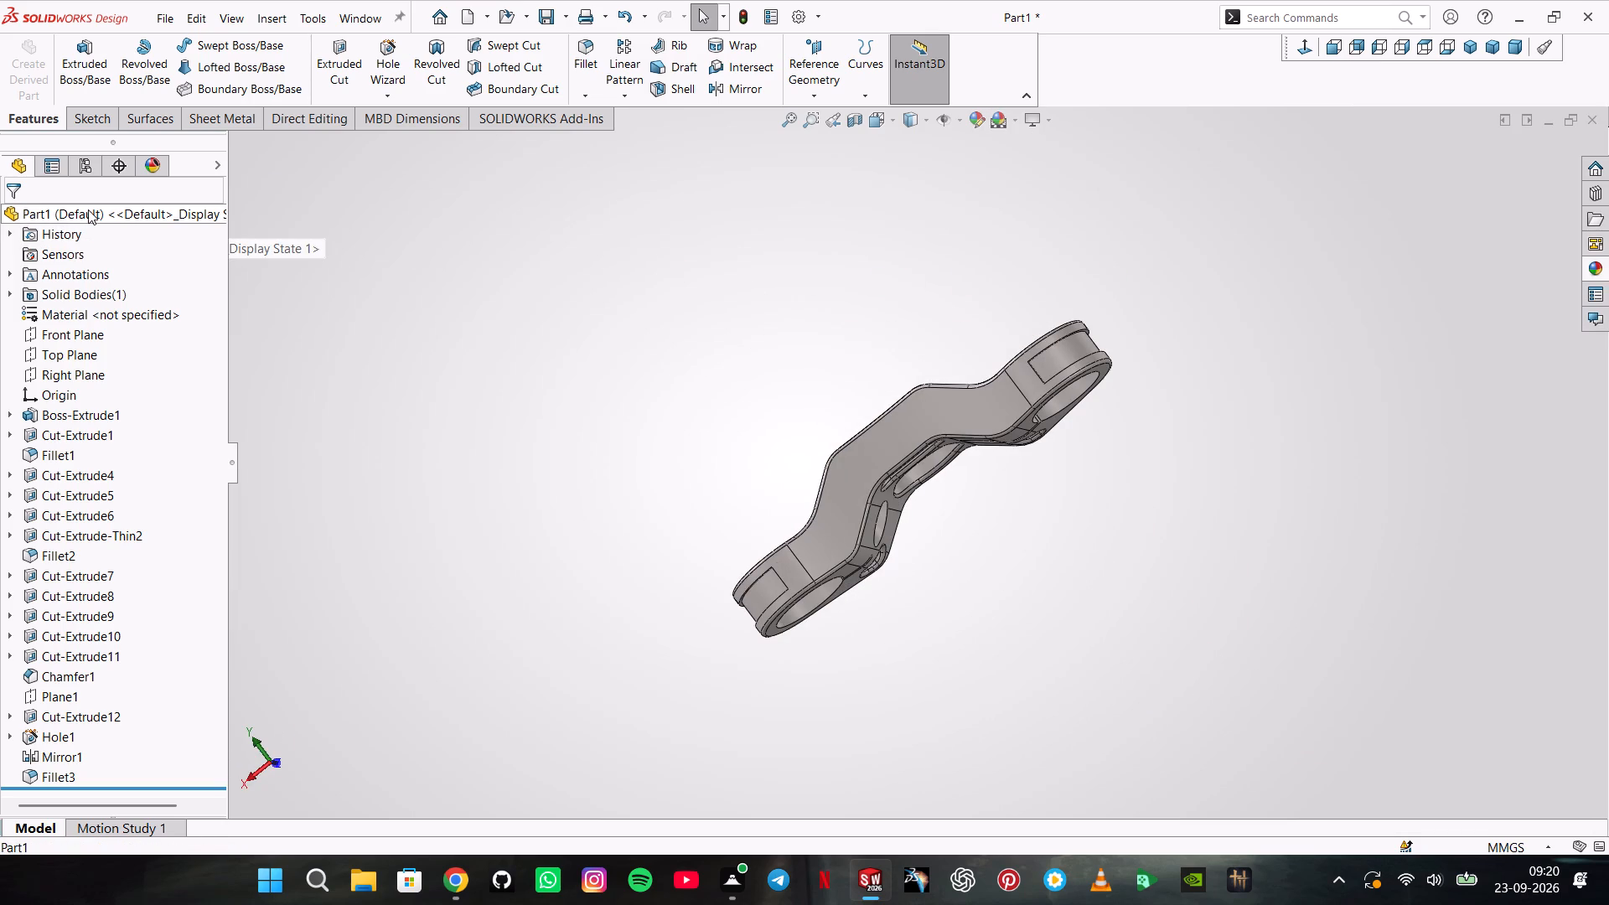
pyautogui.click(107, 313)
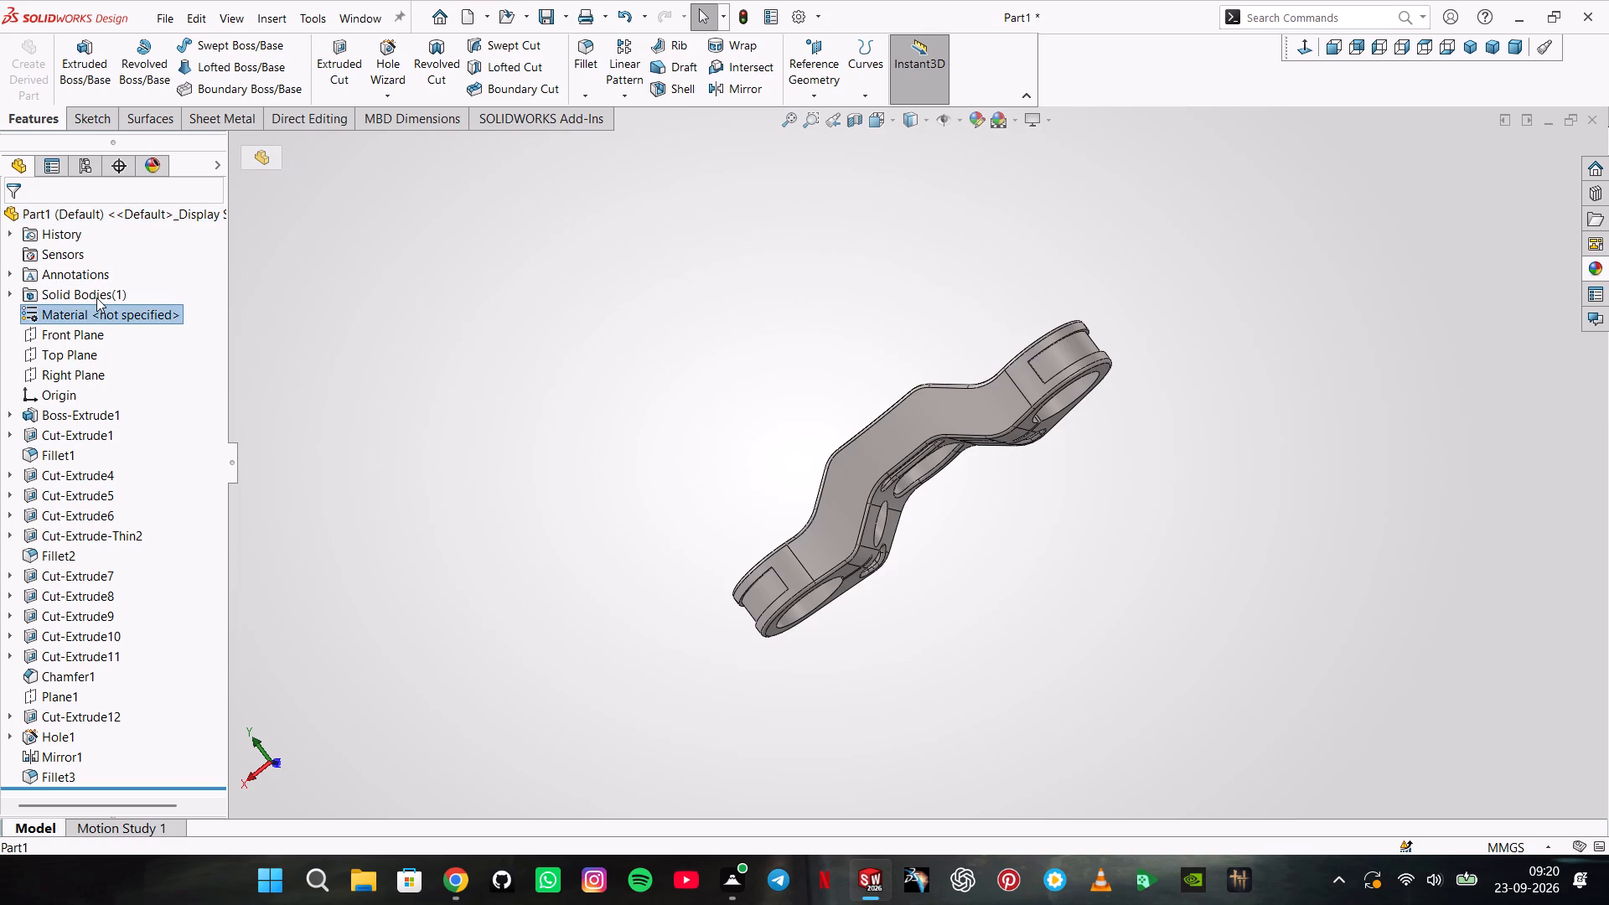
pyautogui.click(96, 297)
pyautogui.click(111, 313)
pyautogui.click(1595, 269)
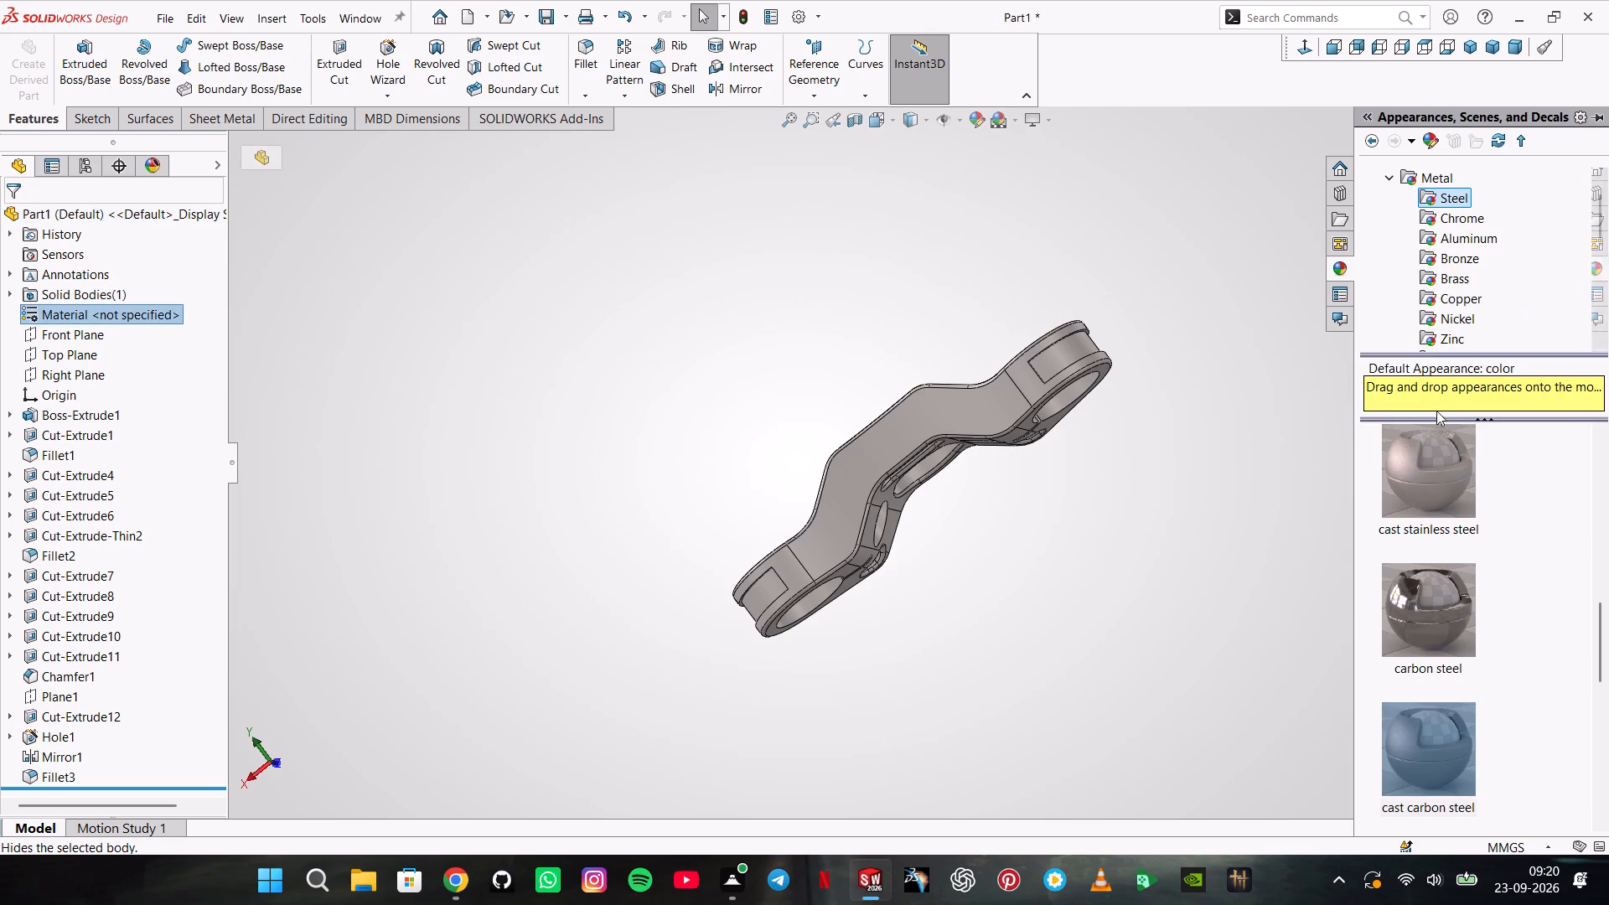
pyautogui.doubleClick(1421, 471)
pyautogui.moveTo(1421, 471); pyautogui.dragTo(873, 395)
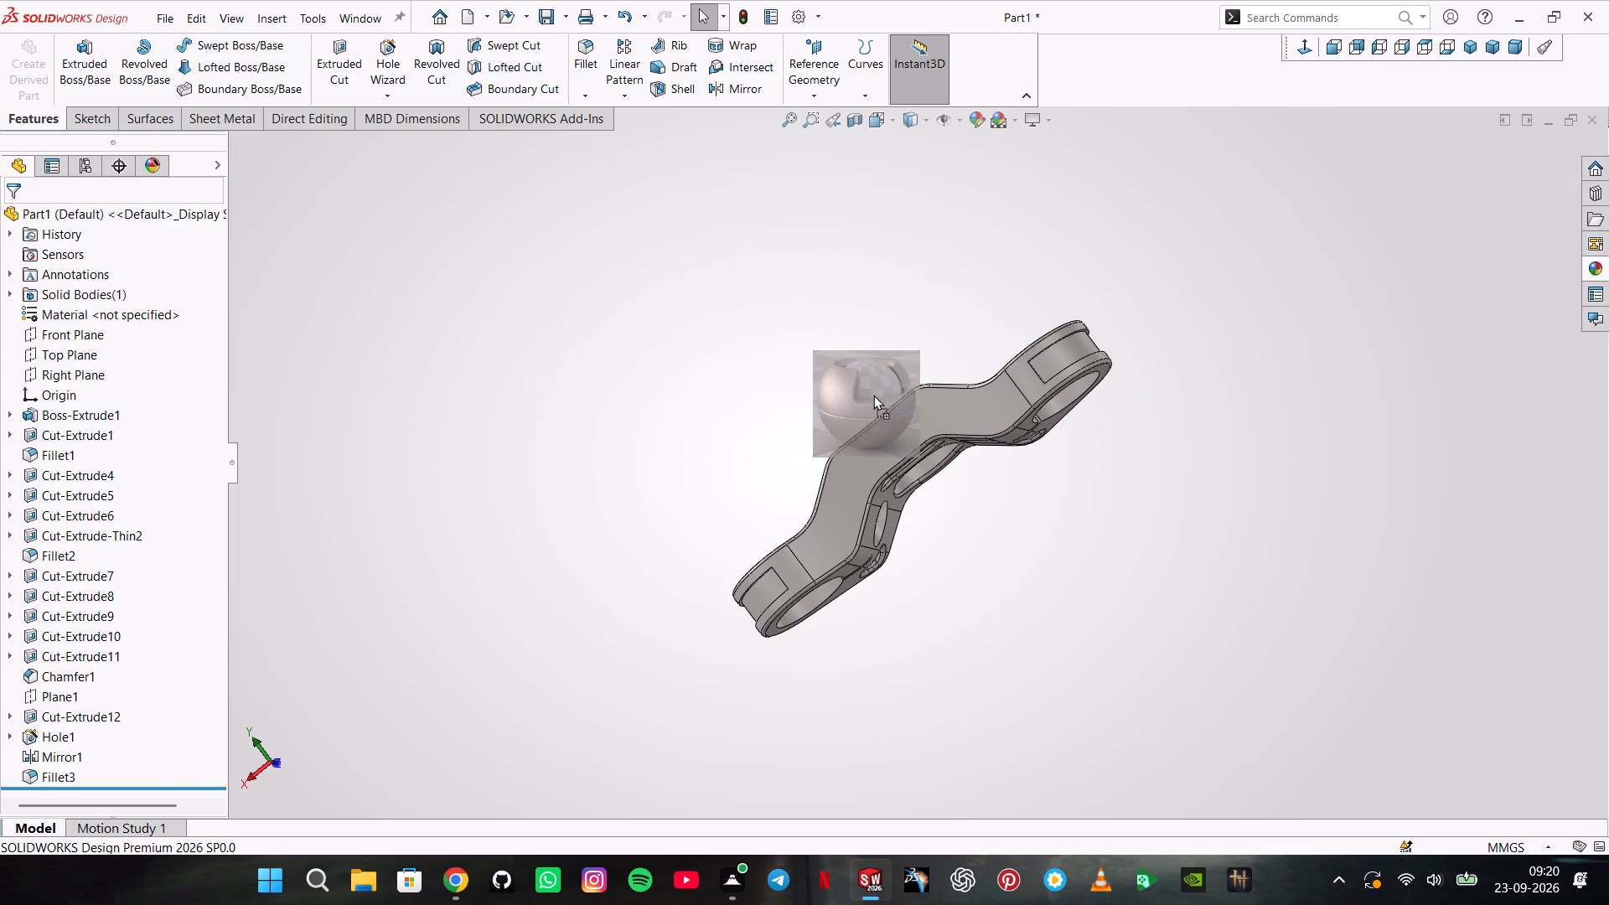
pyautogui.moveTo(873, 395); pyautogui.dragTo(929, 401)
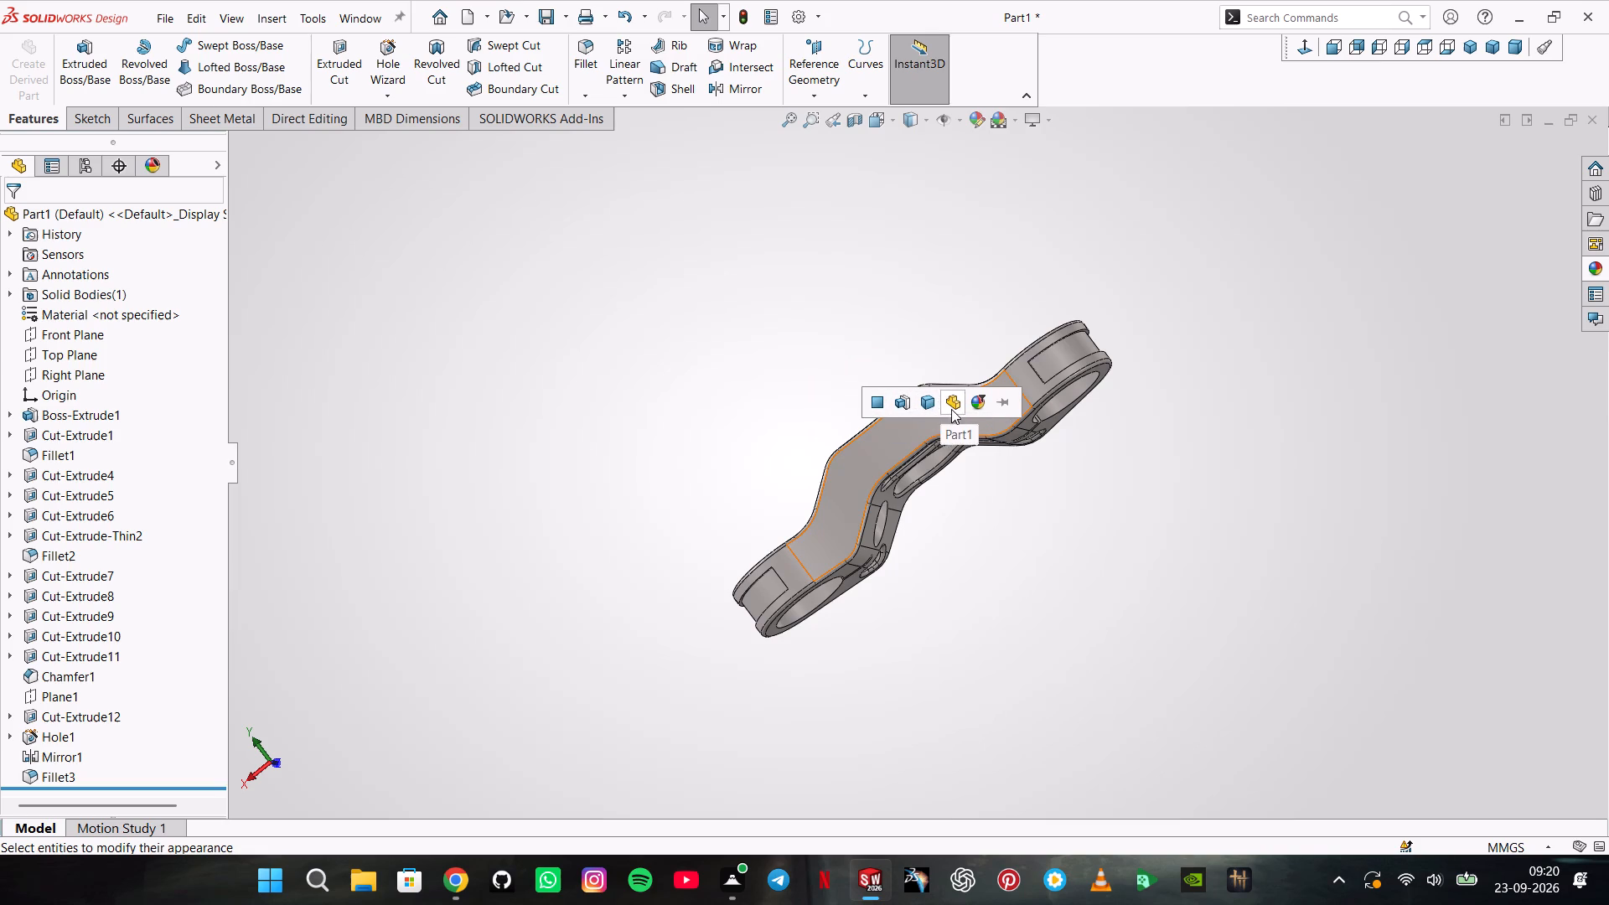
pyautogui.click(978, 406)
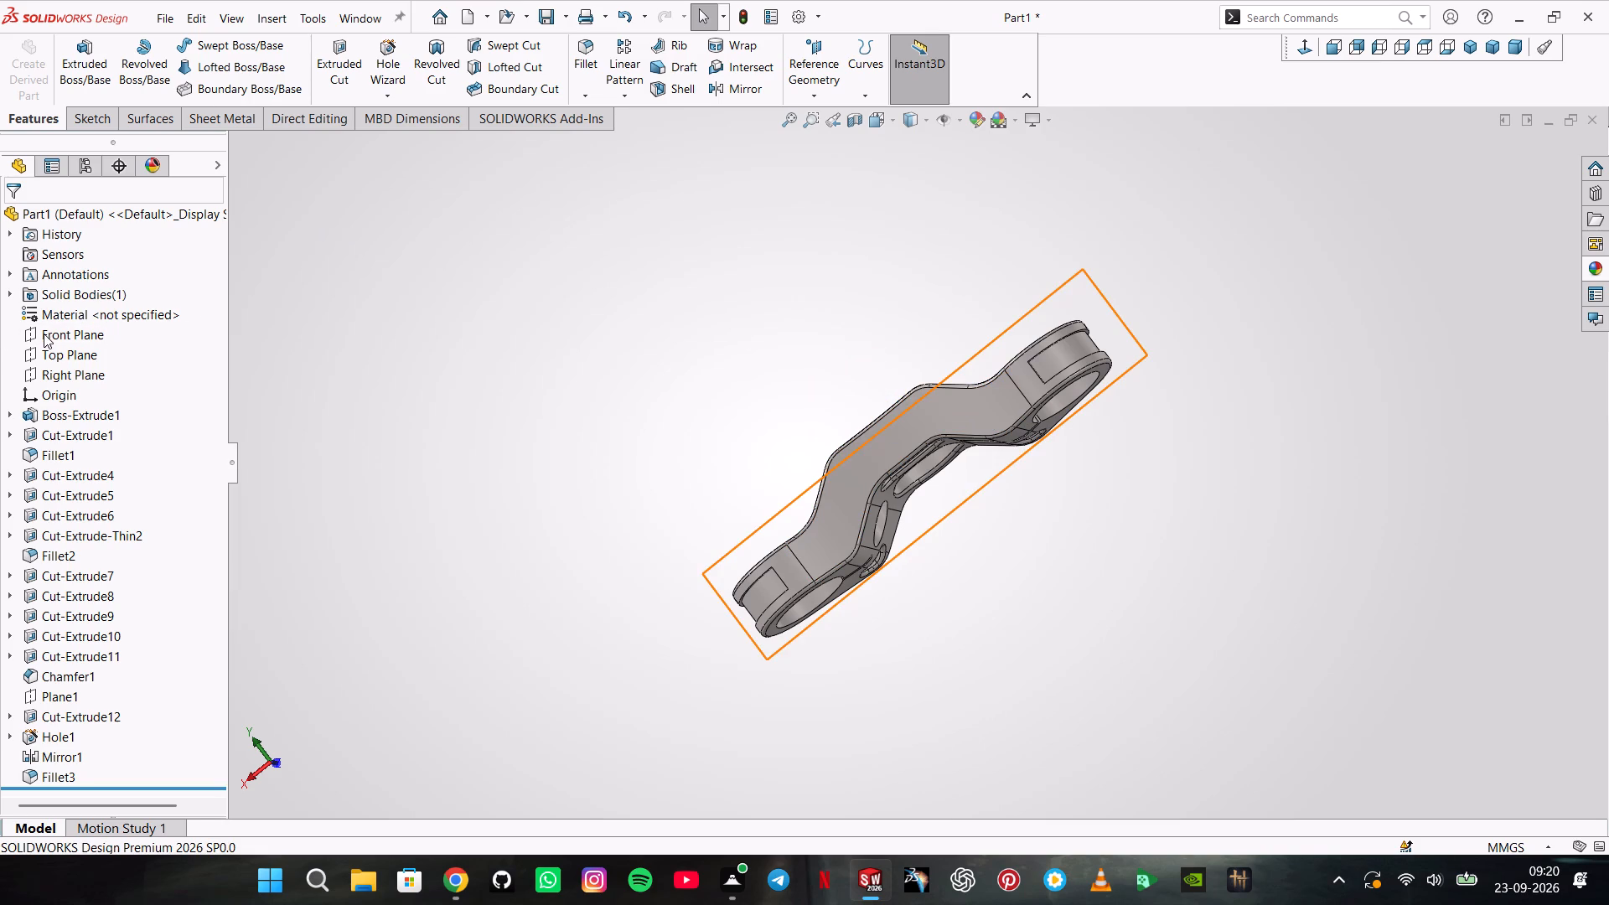
# Show the part in trimetric view and start saving it, browsing to the "major project disc brake" folder in Downloads.
pyautogui.click(1498, 50)
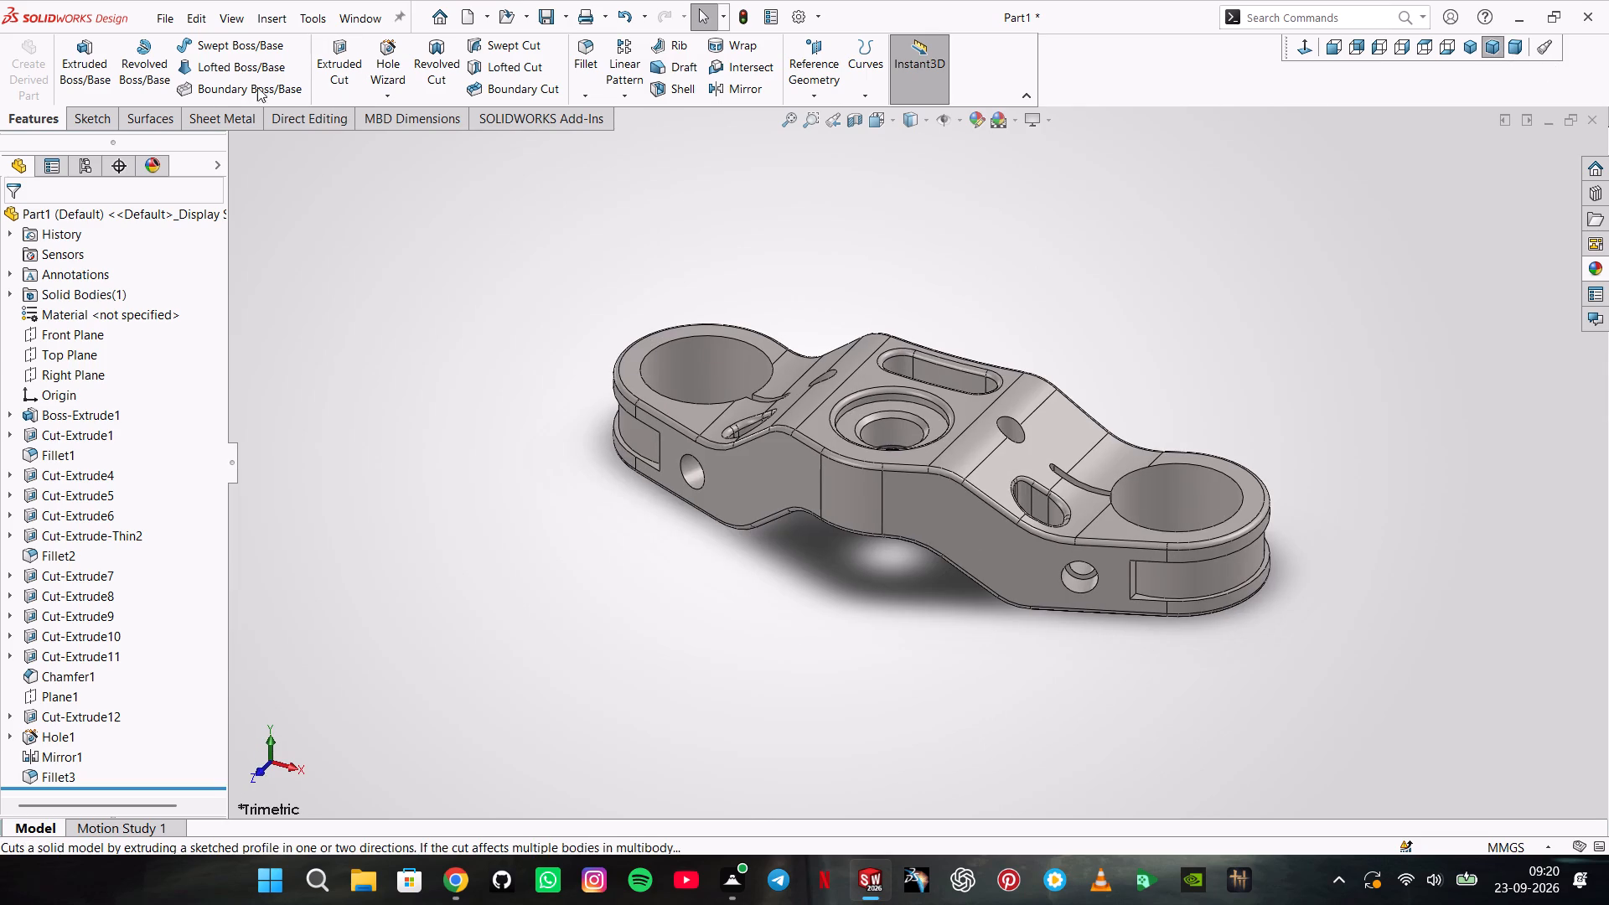
pyautogui.click(177, 23)
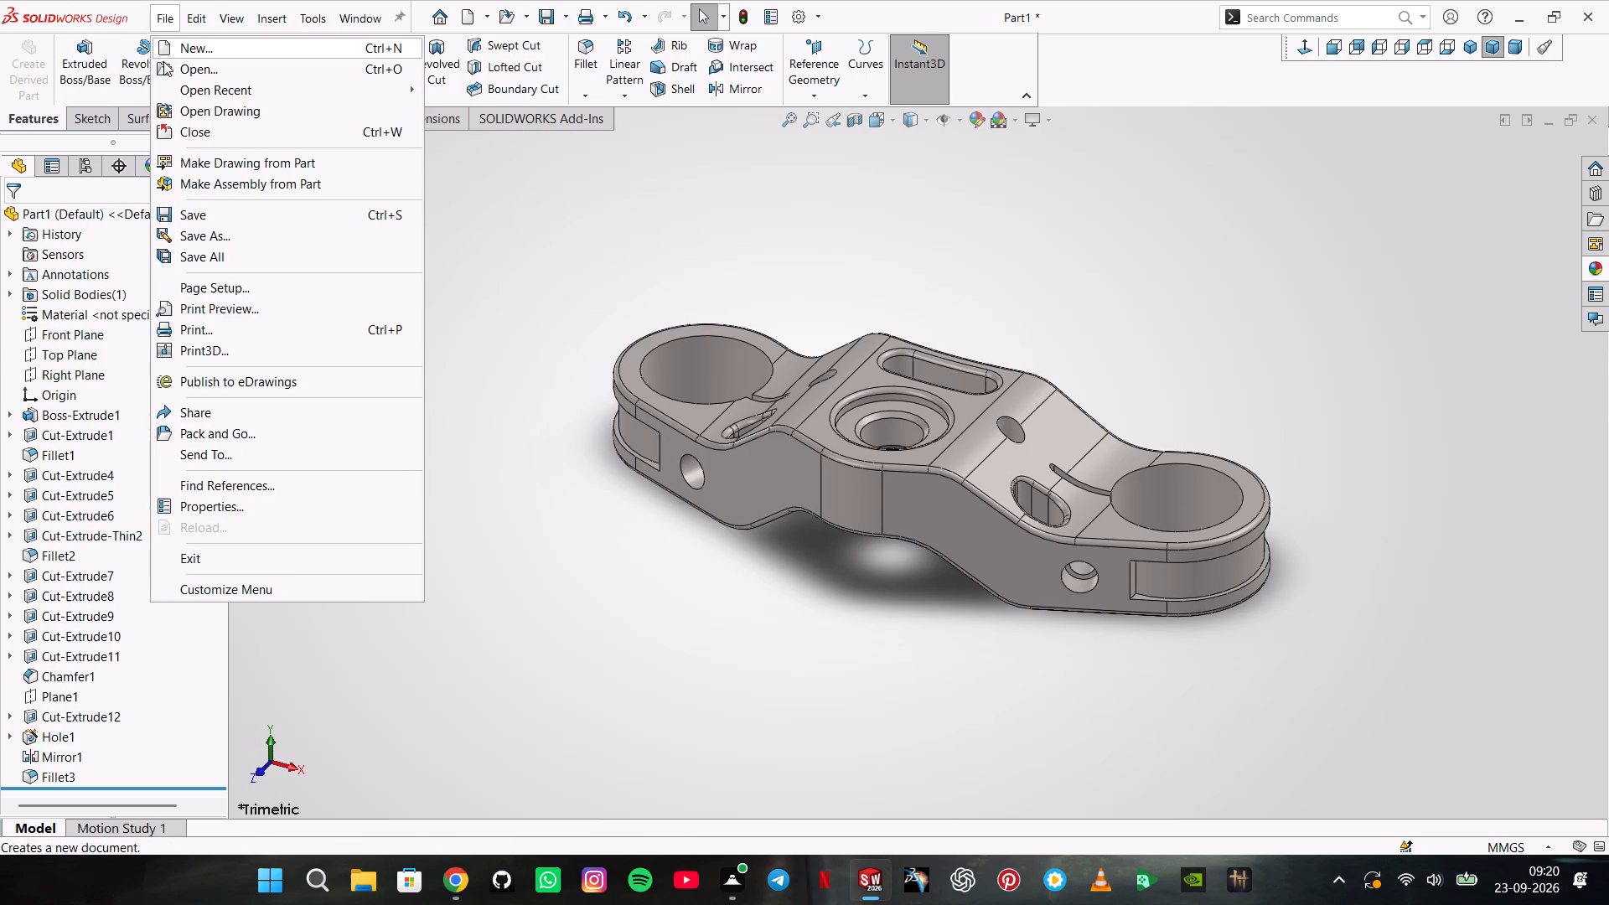
pyautogui.click(191, 215)
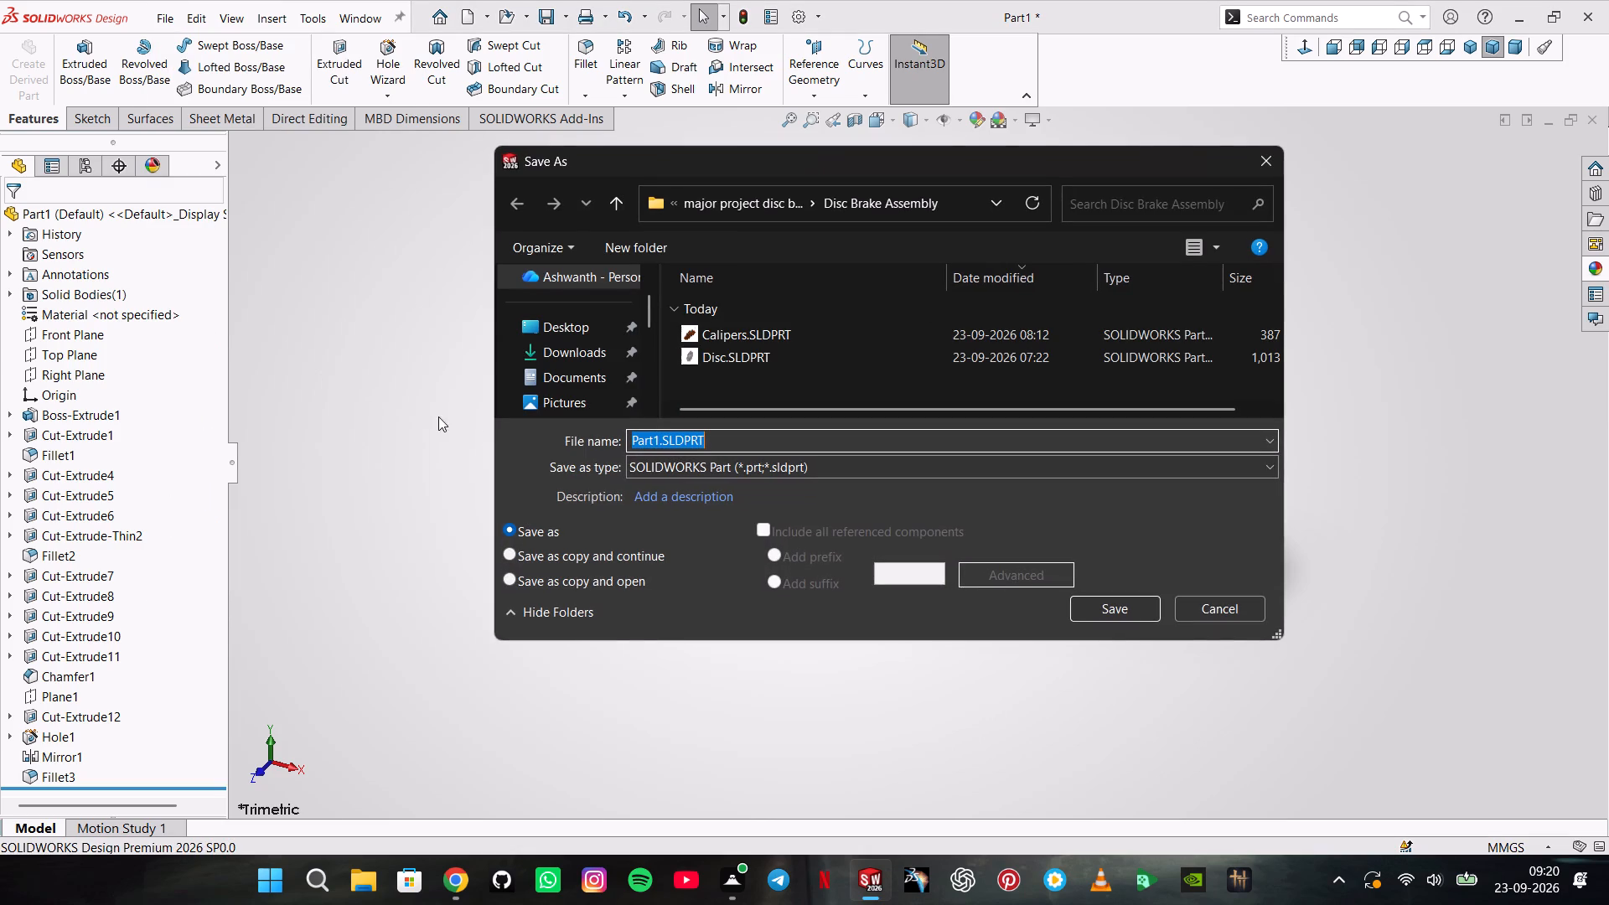
pyautogui.click(748, 207)
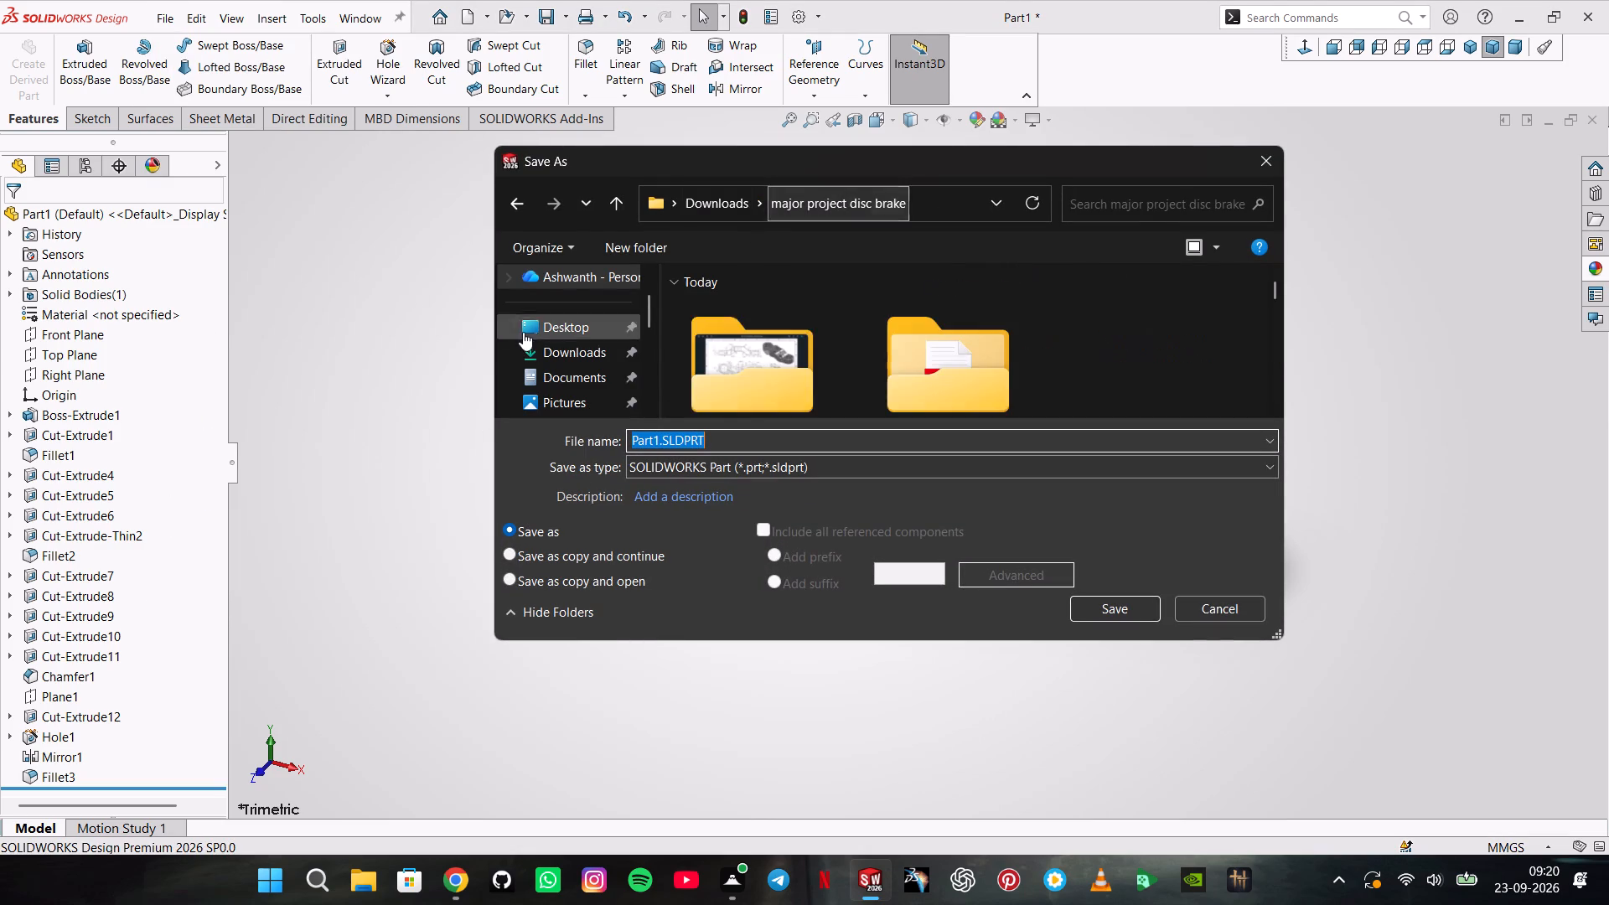
pyautogui.scroll(-1, 917, 323)
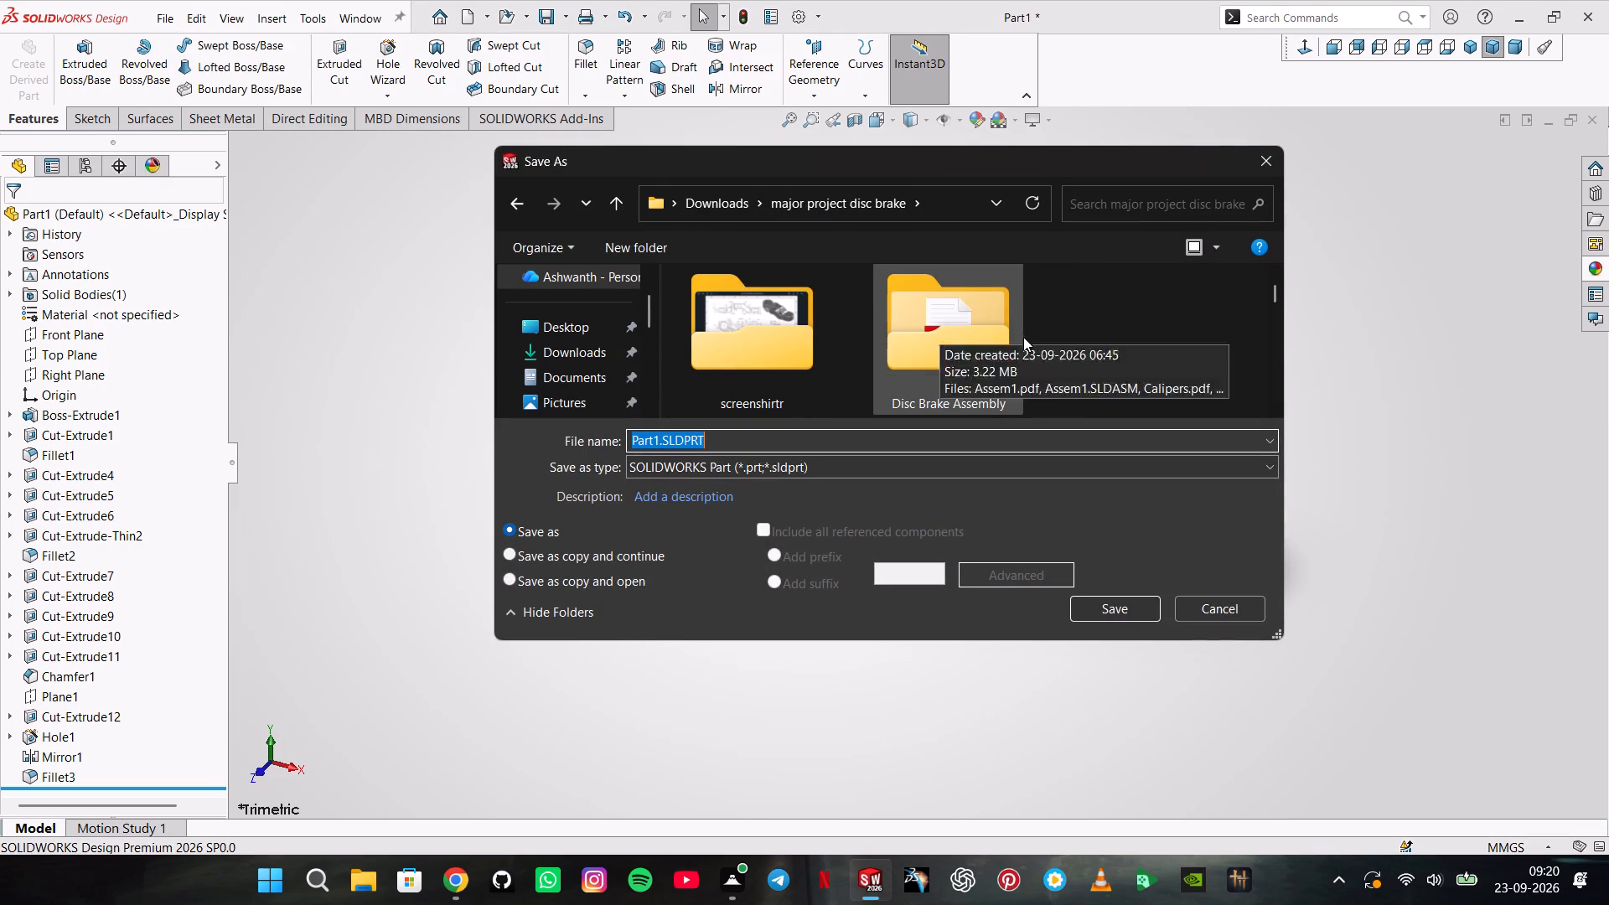
pyautogui.keyDown('ctrl'); pyautogui.scroll(-2, 1037, 336); pyautogui.keyUp('ctrl')
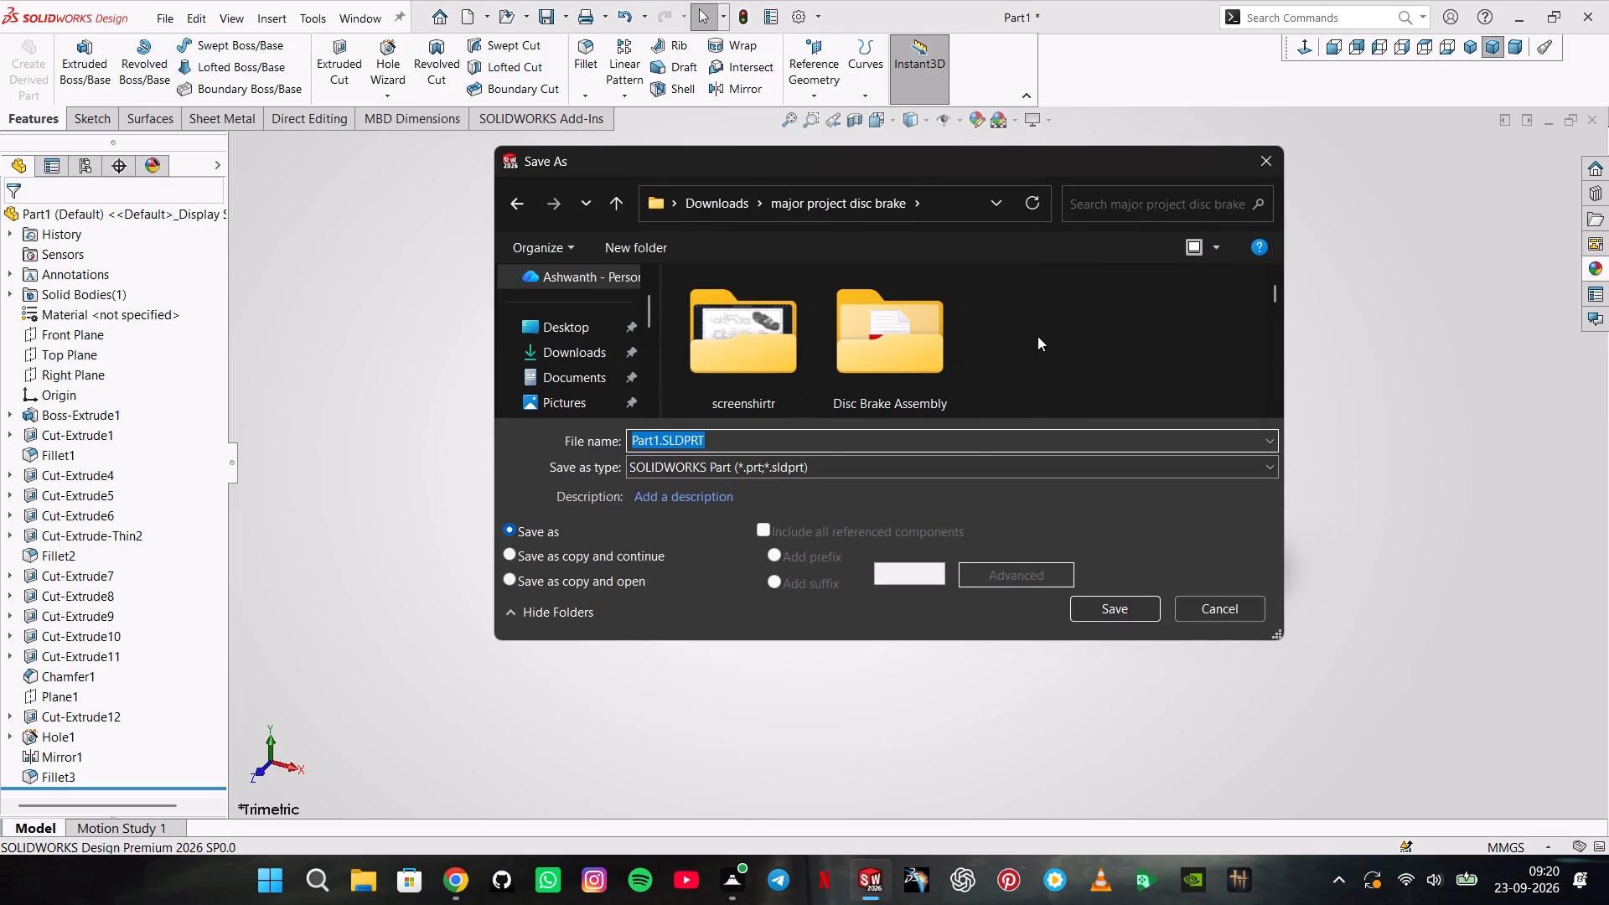
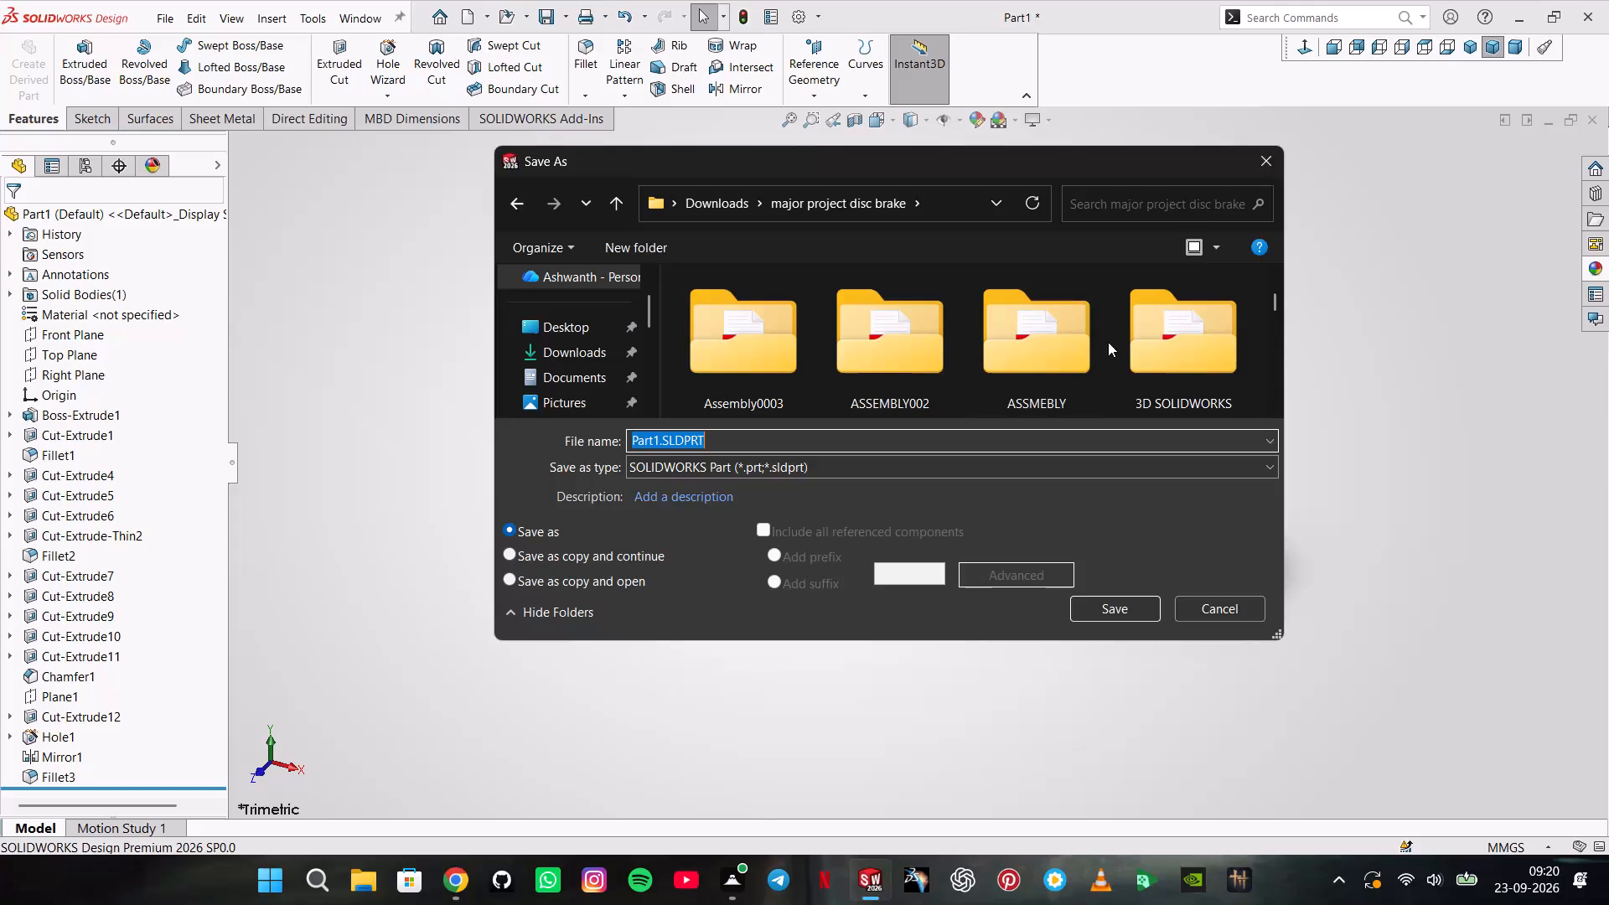
# Save the part as Triple Clamp in the 3D SOLIDWORKS folder inside major project disc brake.
pyautogui.doubleClick(1146, 330)
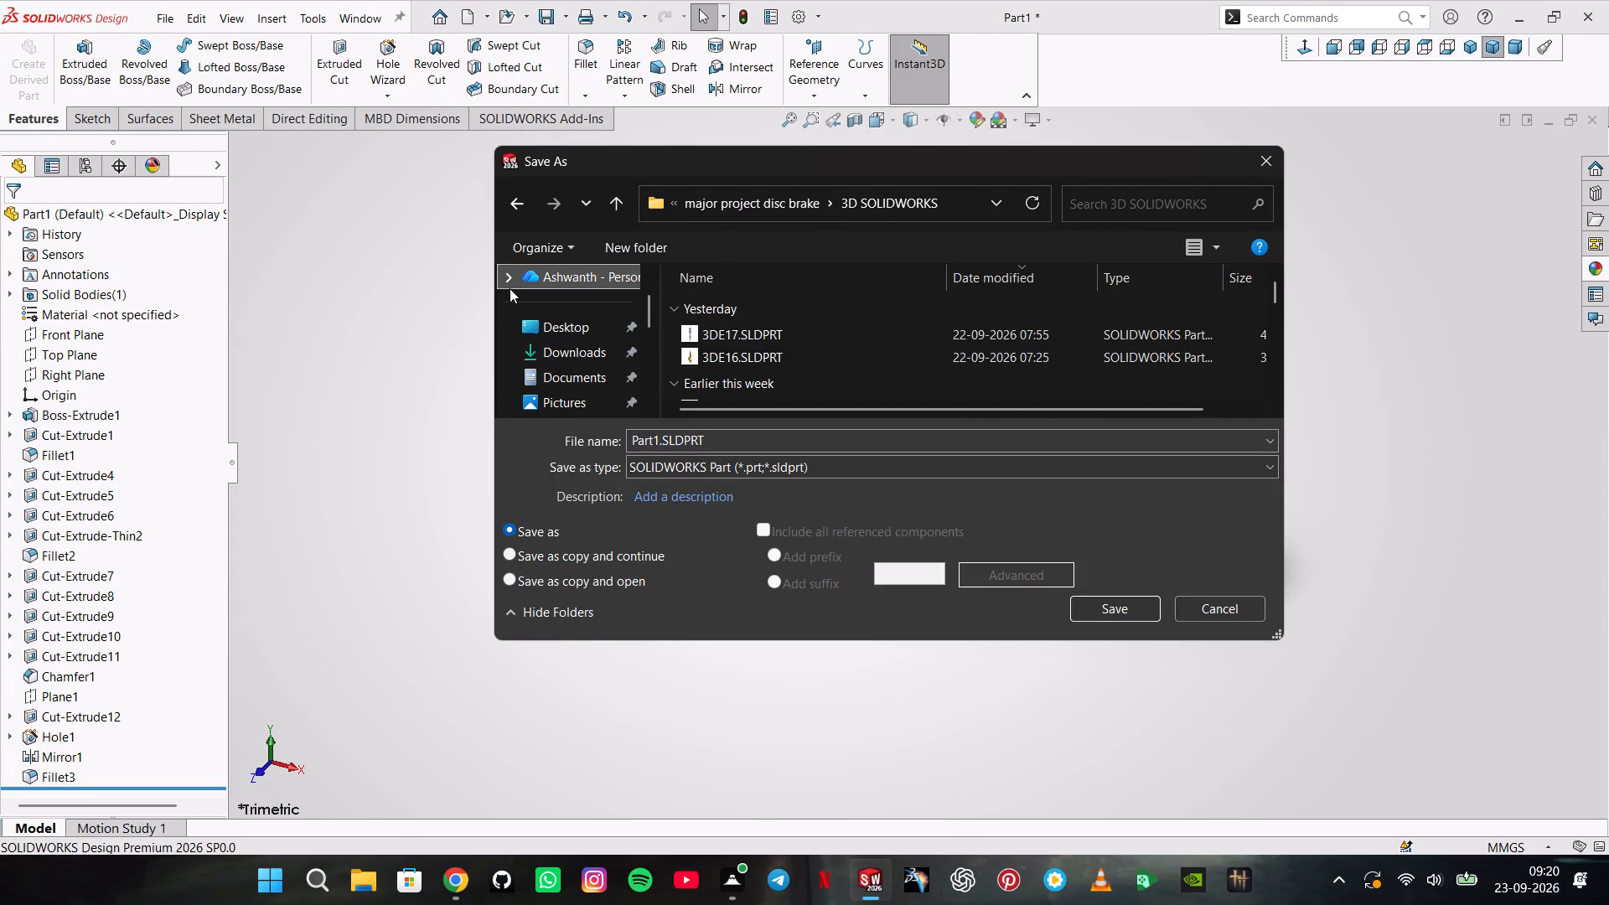
pyautogui.click(707, 438)
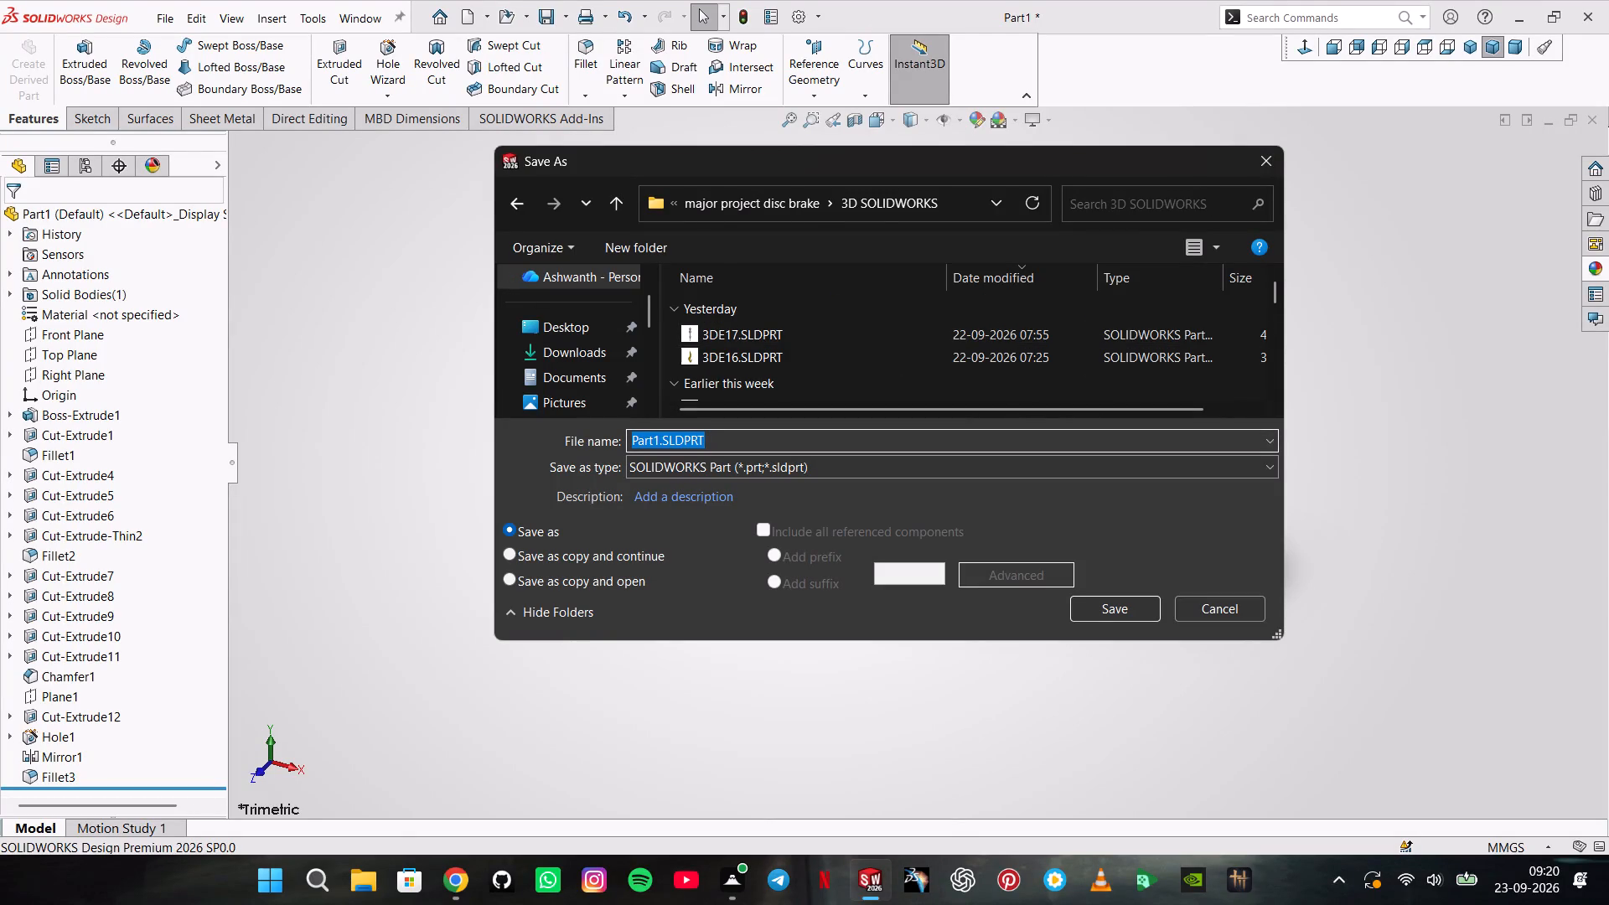
pyautogui.write('Triple Clap')
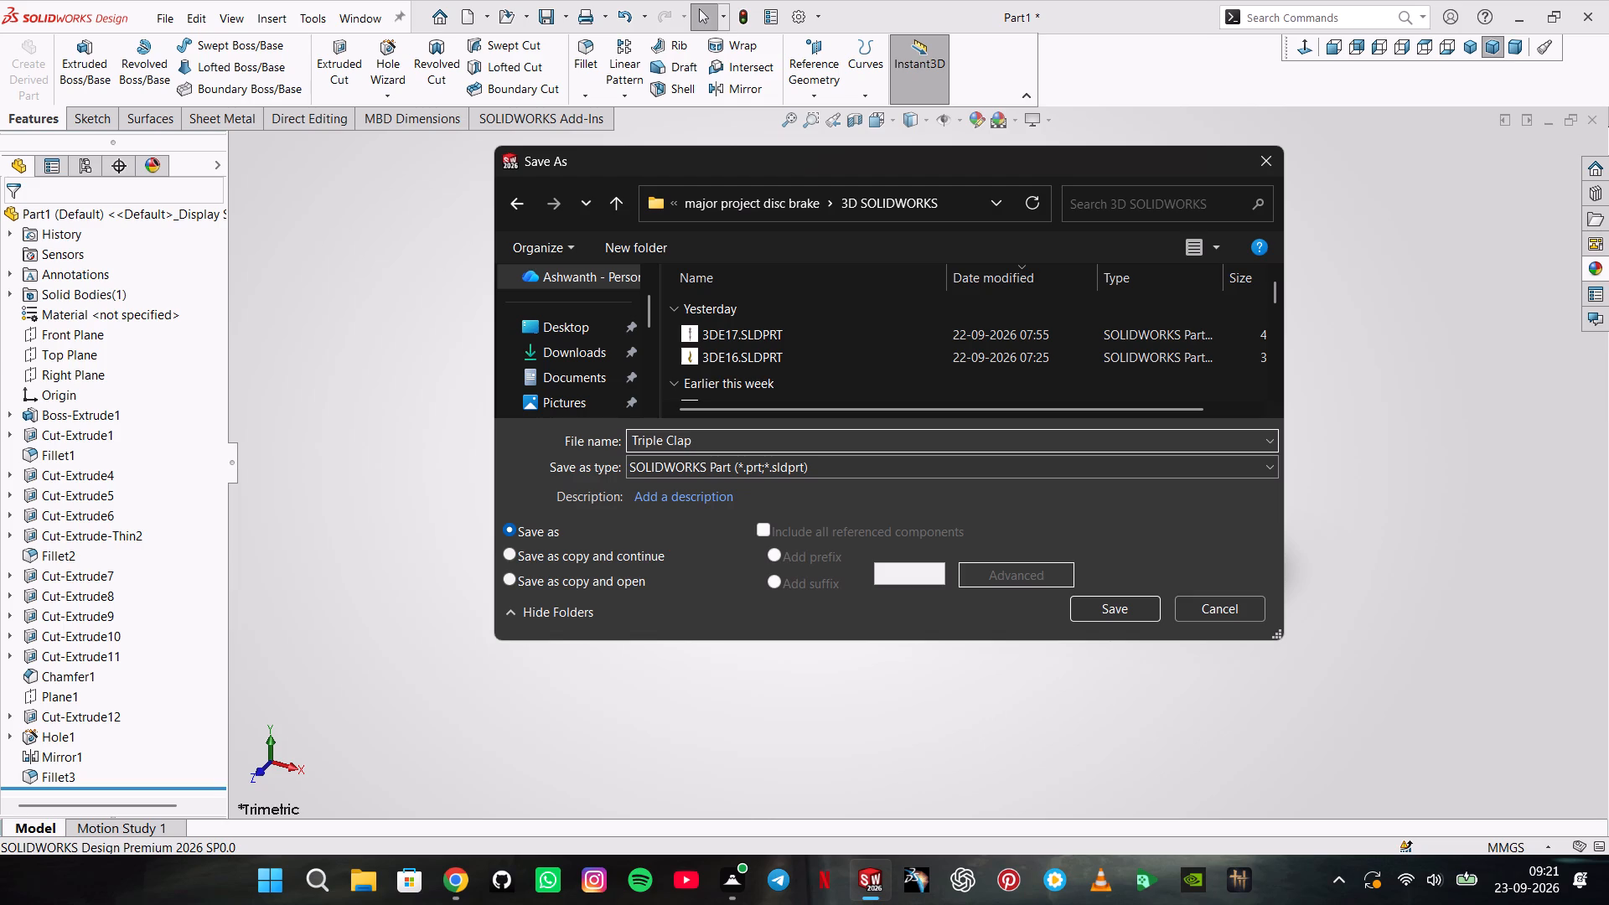
pyautogui.press('BackSpace')
pyautogui.write('mp')
pyautogui.press('Return')
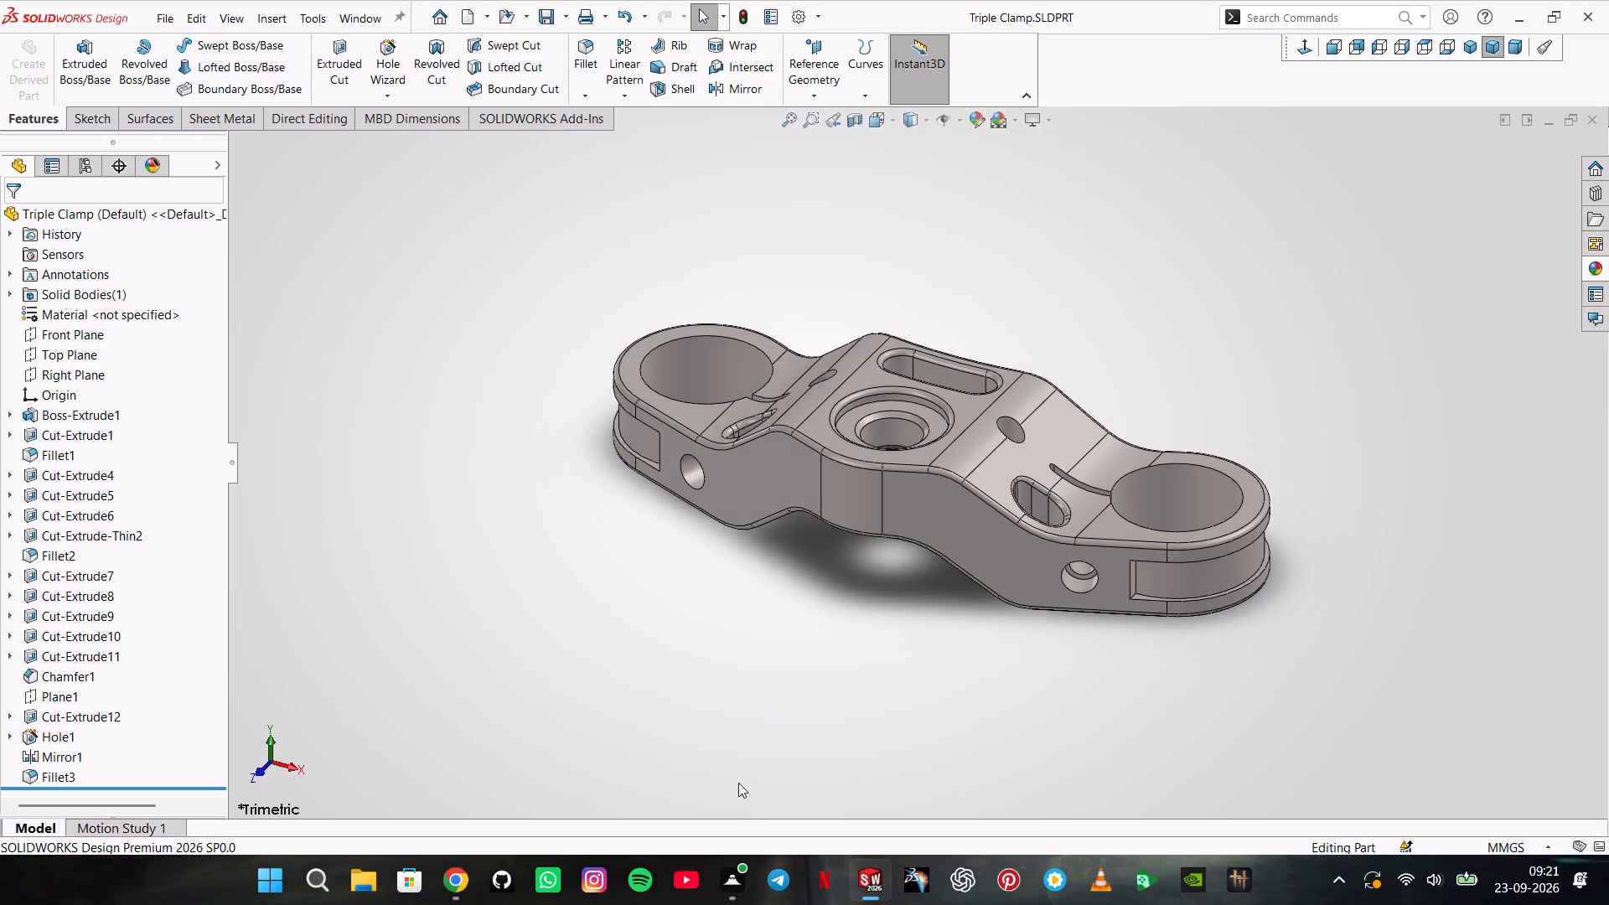